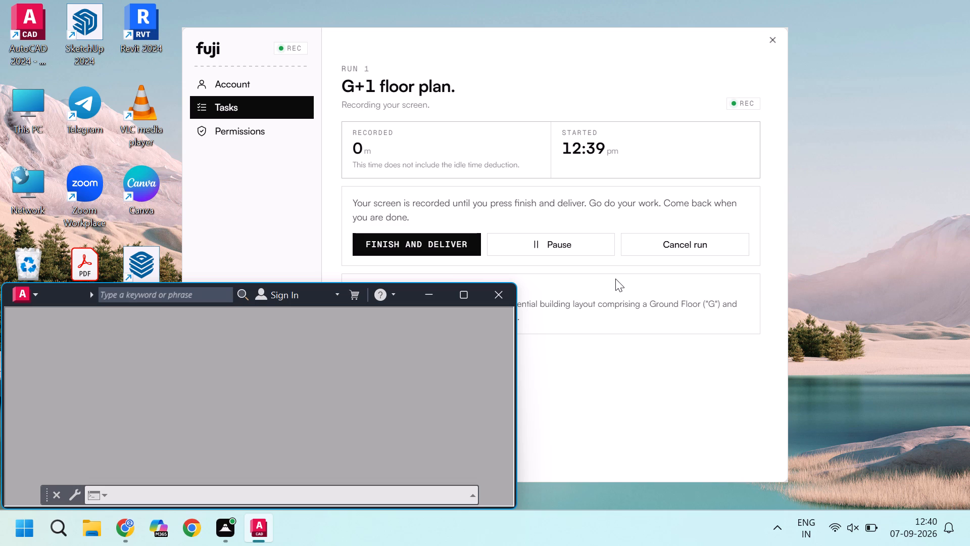
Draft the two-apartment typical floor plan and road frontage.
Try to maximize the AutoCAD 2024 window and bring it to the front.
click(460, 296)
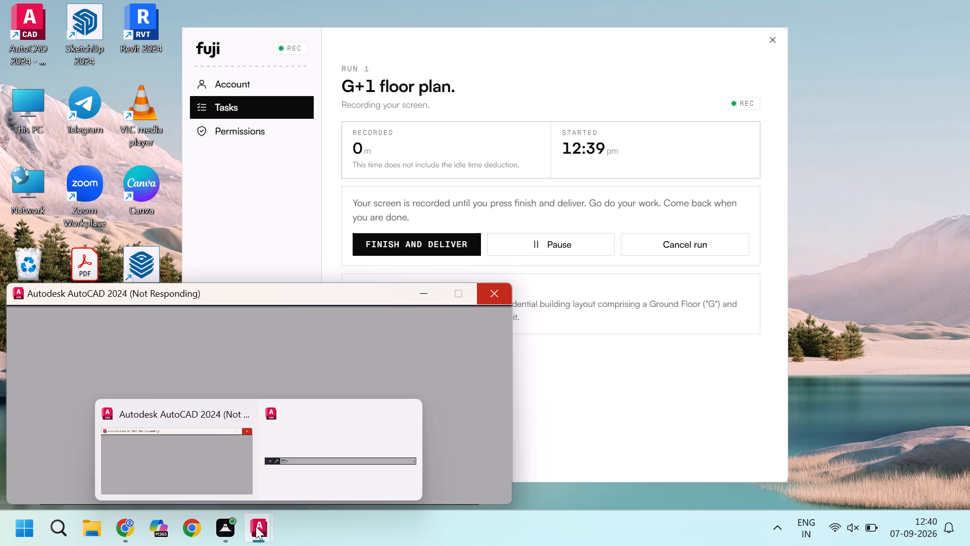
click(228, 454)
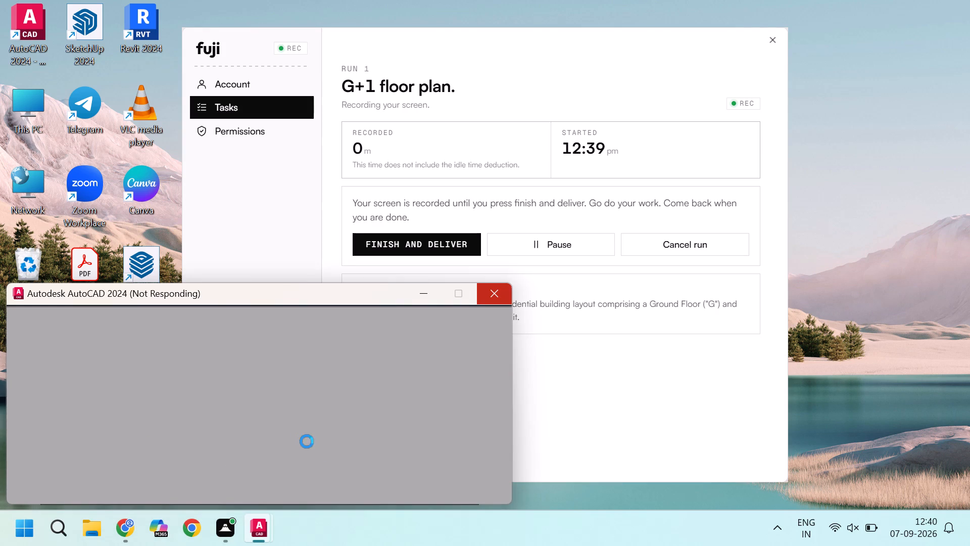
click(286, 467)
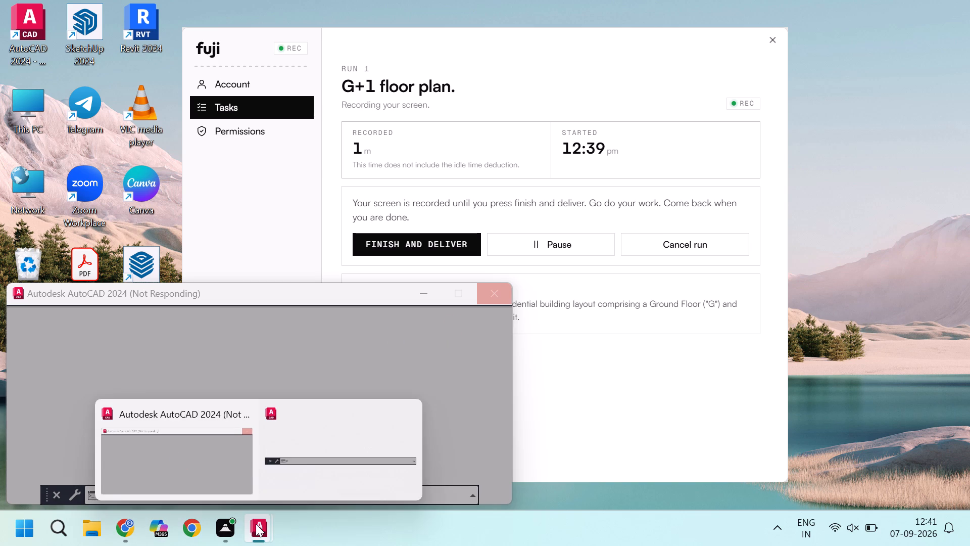
Force the unresponsive AutoCAD 2024 program to close and cancel sending the problem report to Microsoft.
click(243, 412)
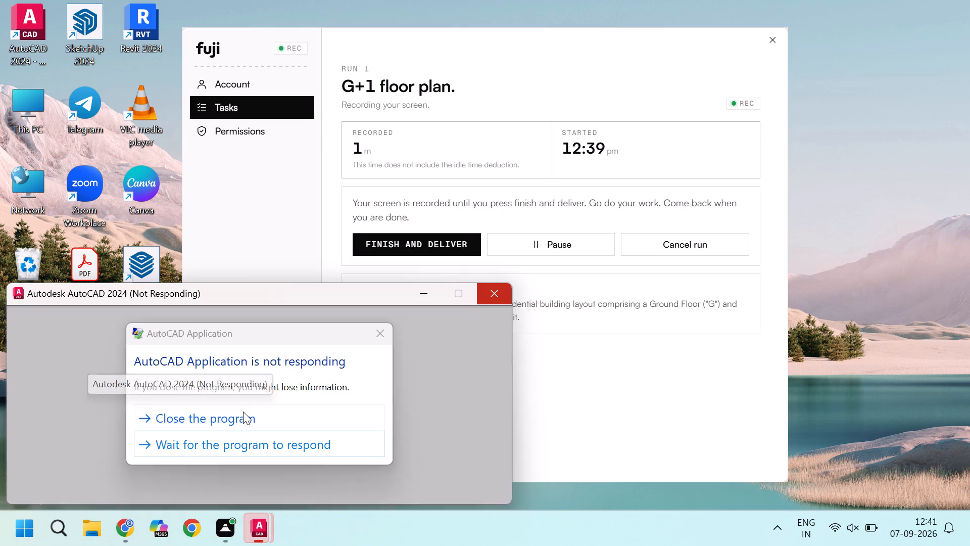
click(248, 423)
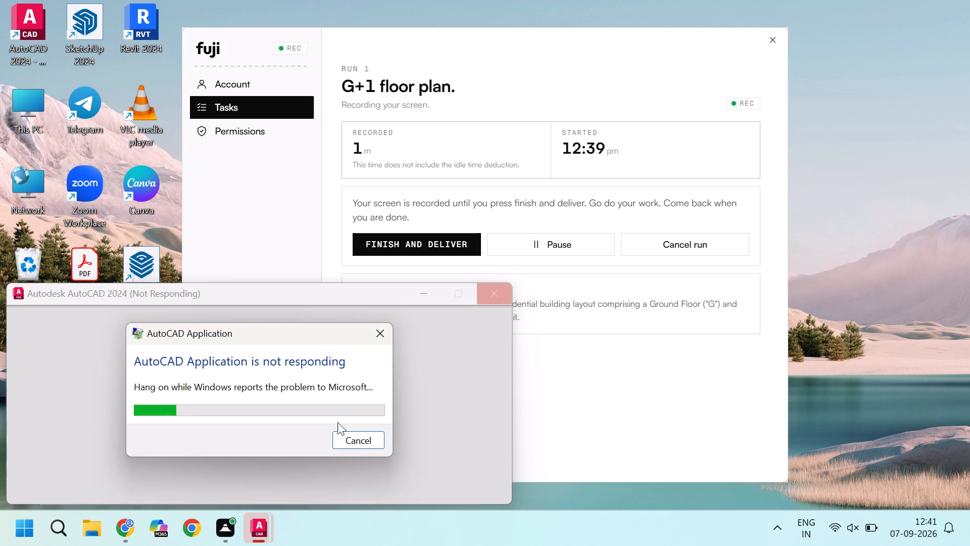
click(352, 445)
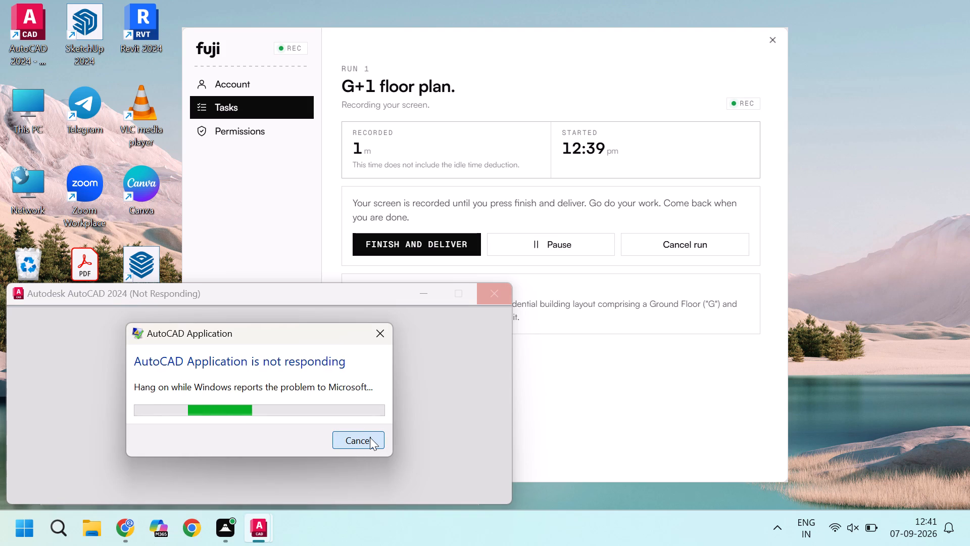
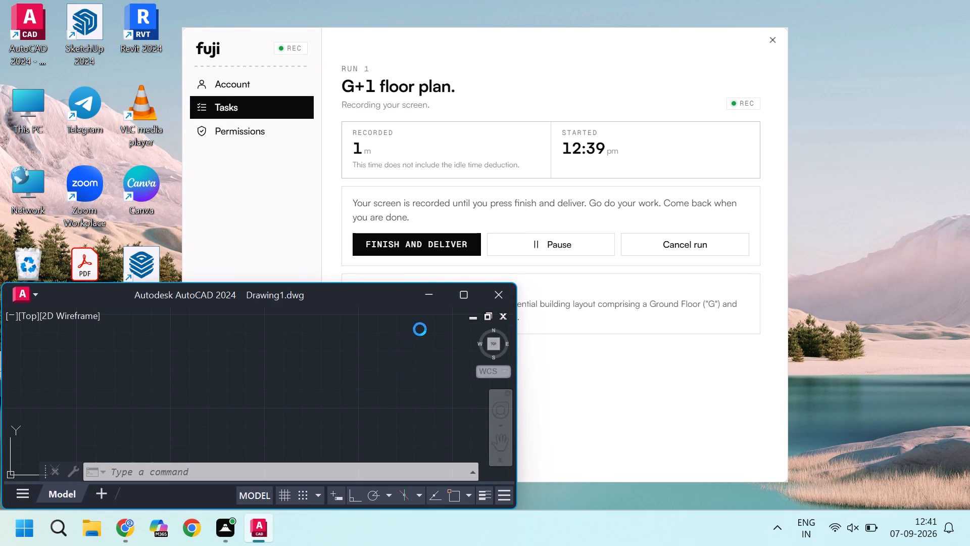
Maximize the reopened AutoCAD 2024 window showing the empty Drawing1.
click(470, 298)
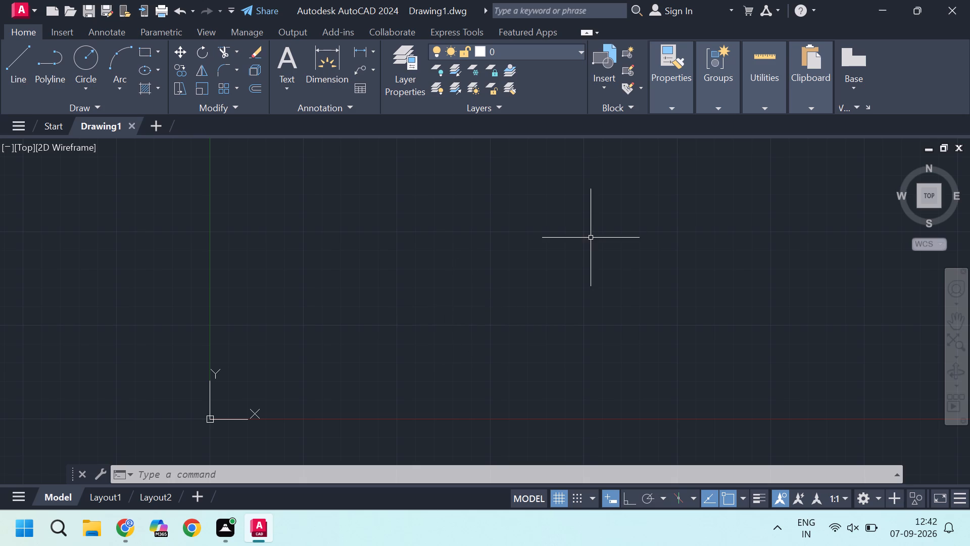
Configure the drawing units to Architectural length with 0'-0 1/4" precision and an insertion scale of inches.
scroll(545, 237, down, 2)
middle_drag(552, 228, 374, 332)
key(Escape)
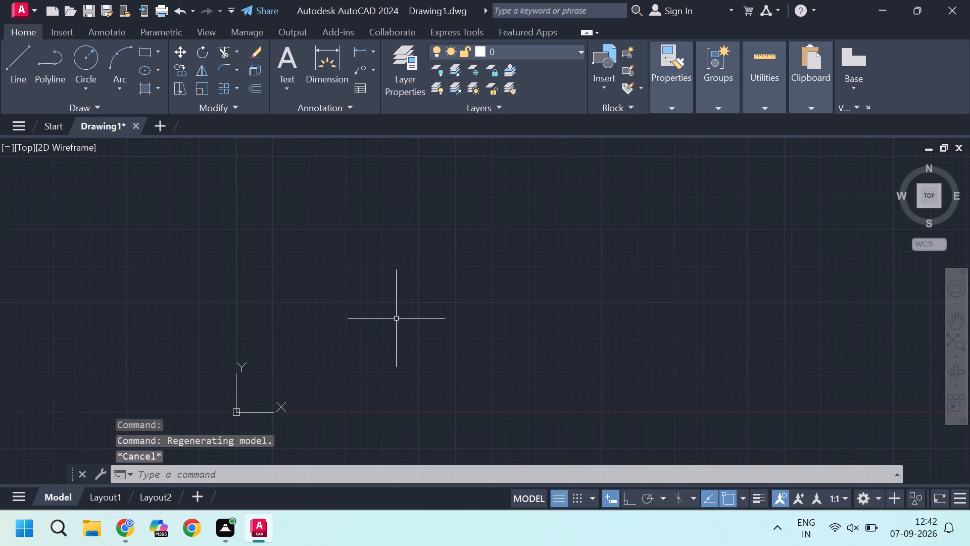
key(Escape)
text(un)
key(Return)
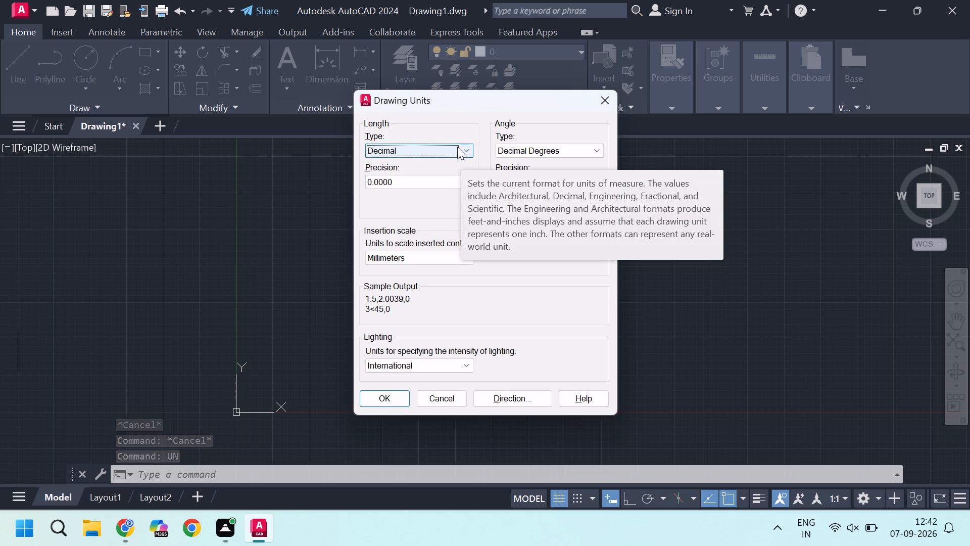
click(457, 147)
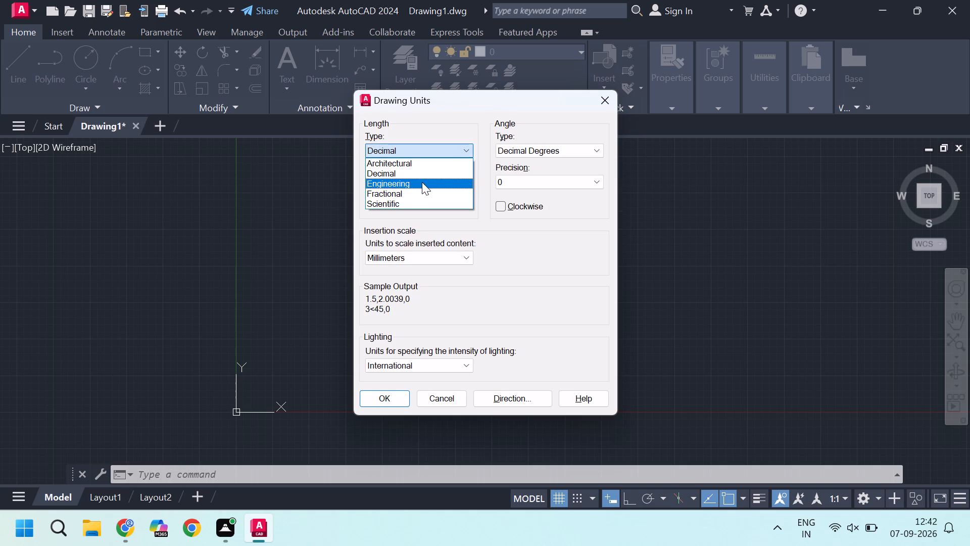
click(397, 167)
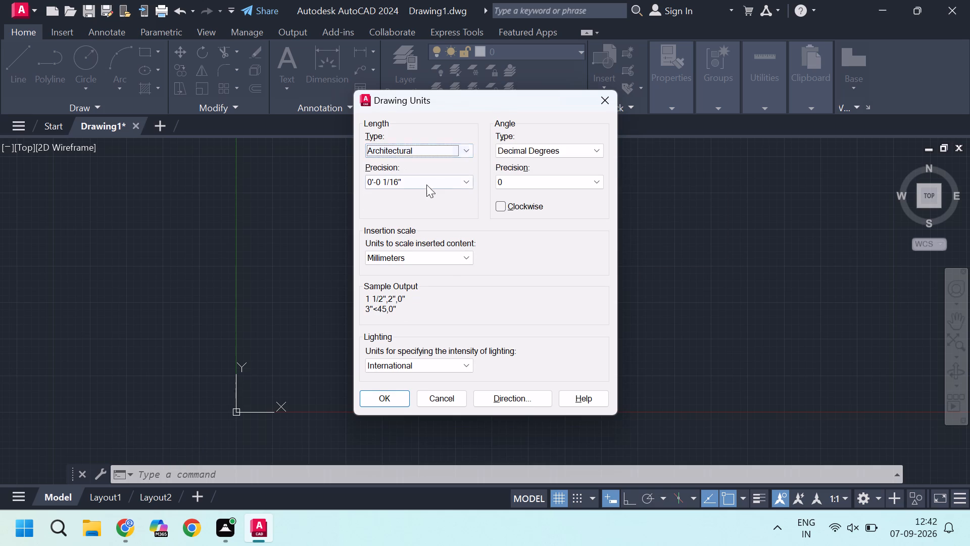
click(426, 184)
click(400, 213)
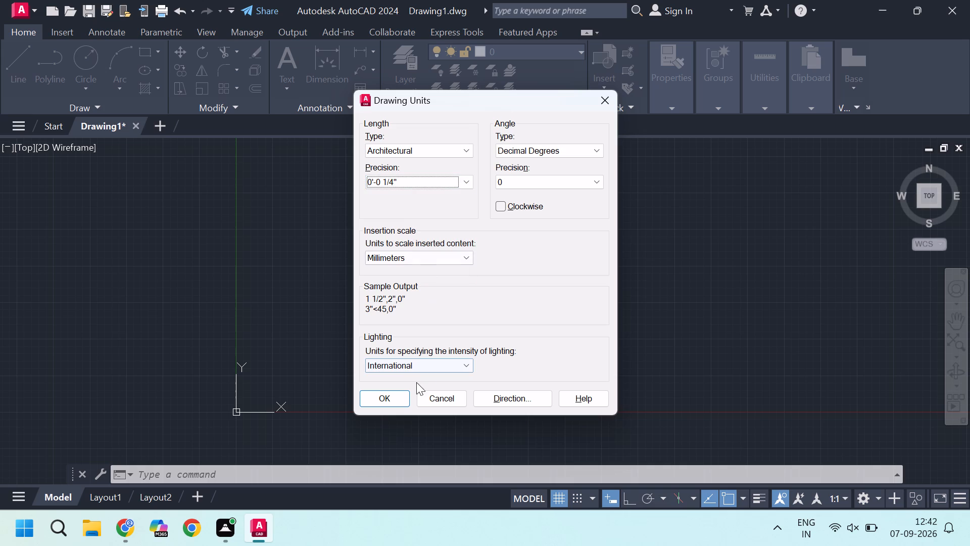
click(421, 257)
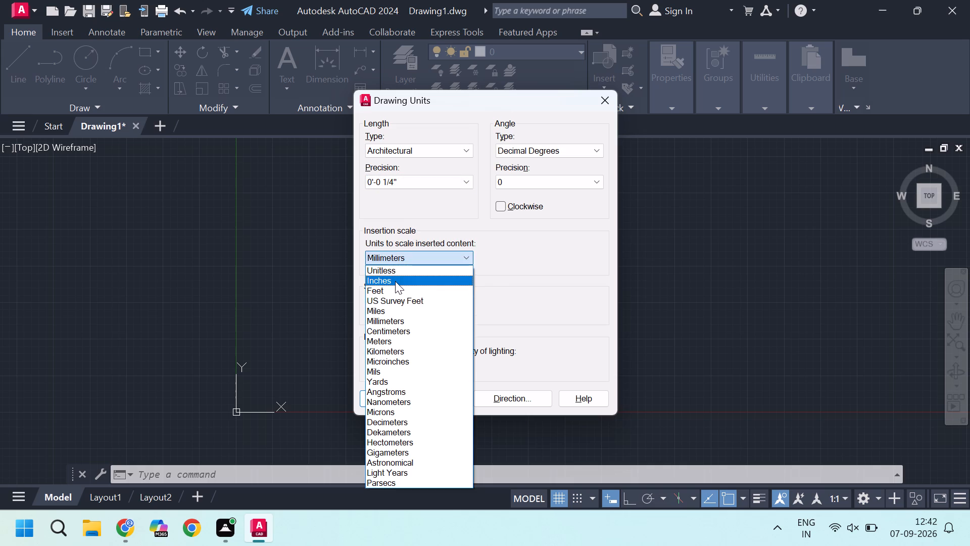
click(395, 281)
click(387, 392)
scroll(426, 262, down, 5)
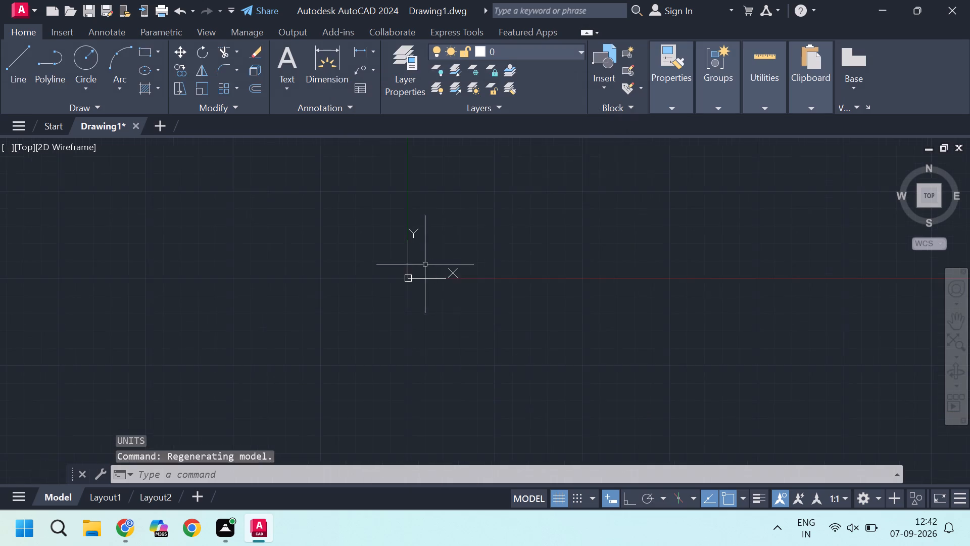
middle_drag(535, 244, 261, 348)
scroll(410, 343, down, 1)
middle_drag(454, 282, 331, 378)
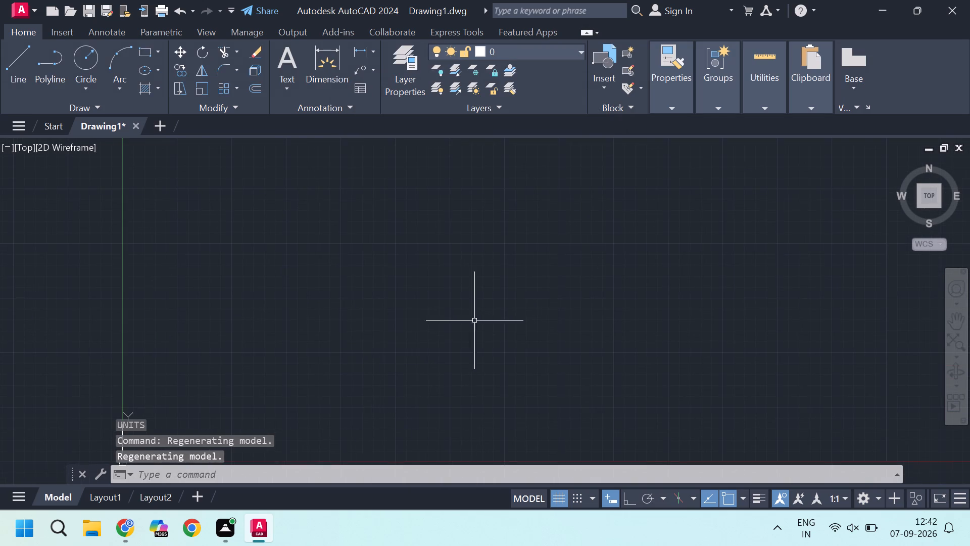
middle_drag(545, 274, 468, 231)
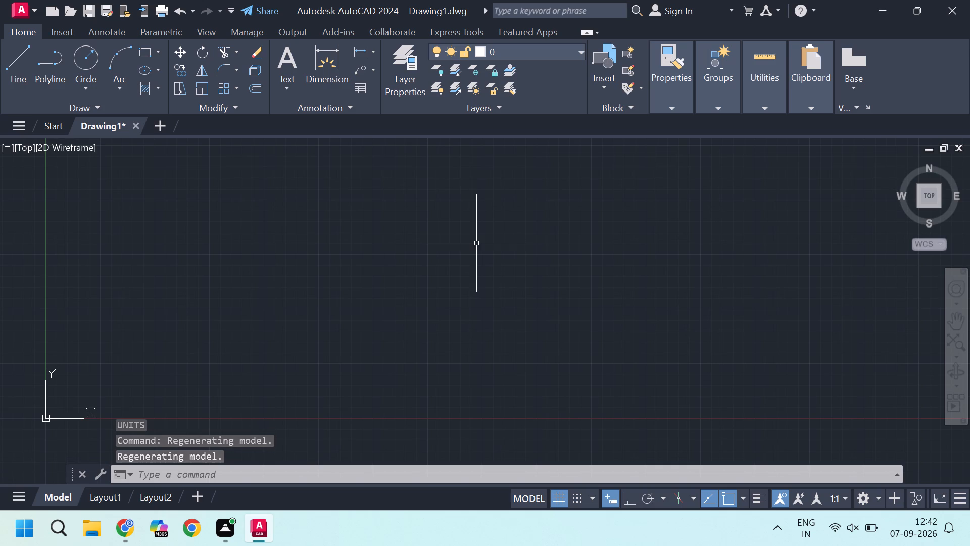
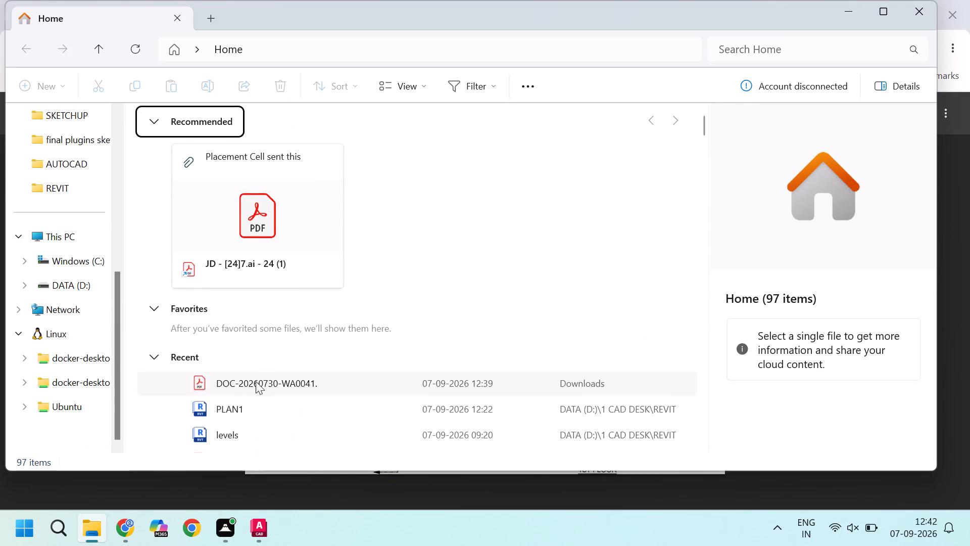
Open the DOC-20260730-WA0041 PDF from the Downloads folder in Google Chrome.
scroll(66, 206, up, 3)
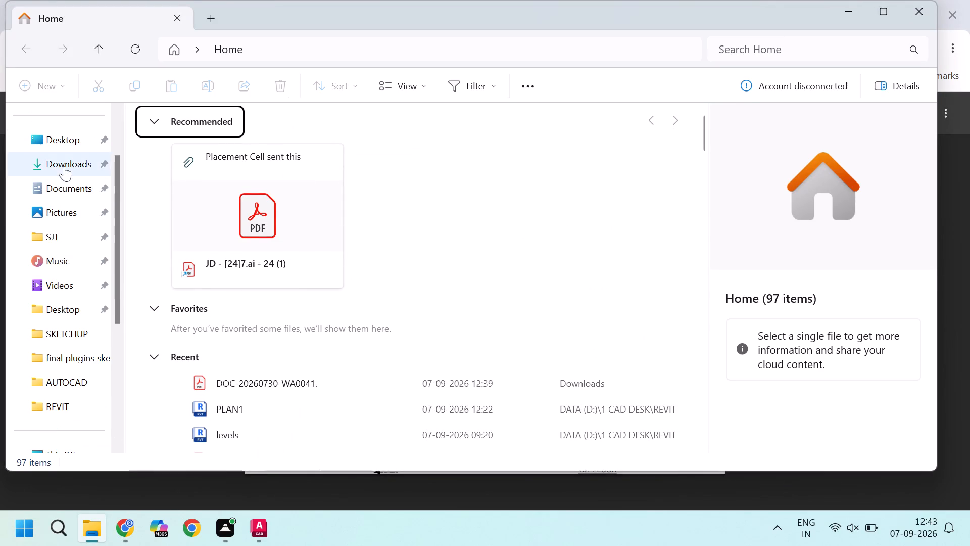
click(64, 166)
click(288, 161)
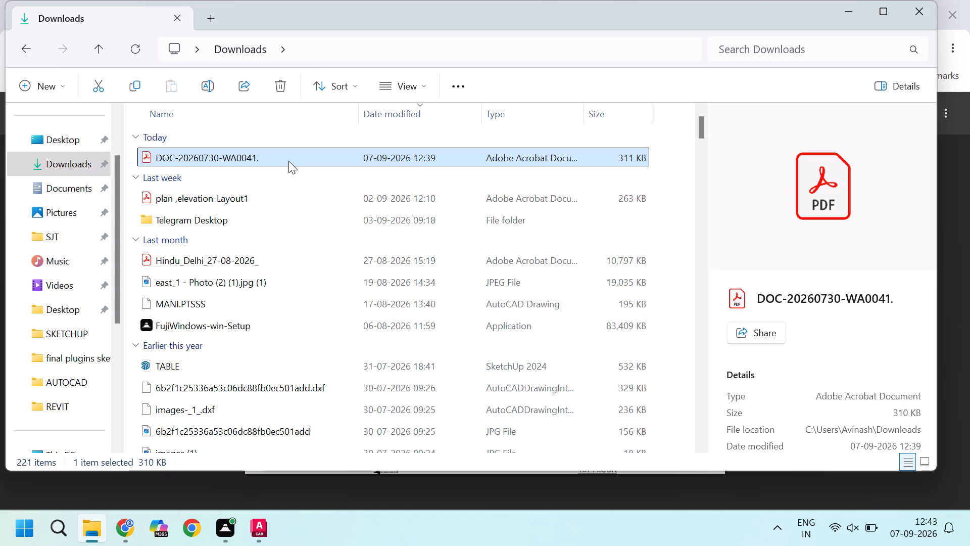
right_click(288, 161)
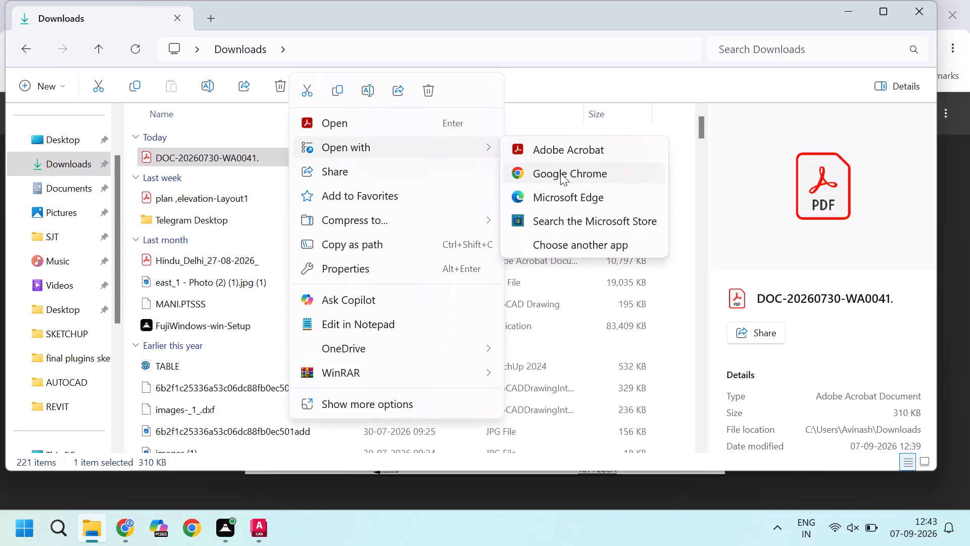
click(560, 173)
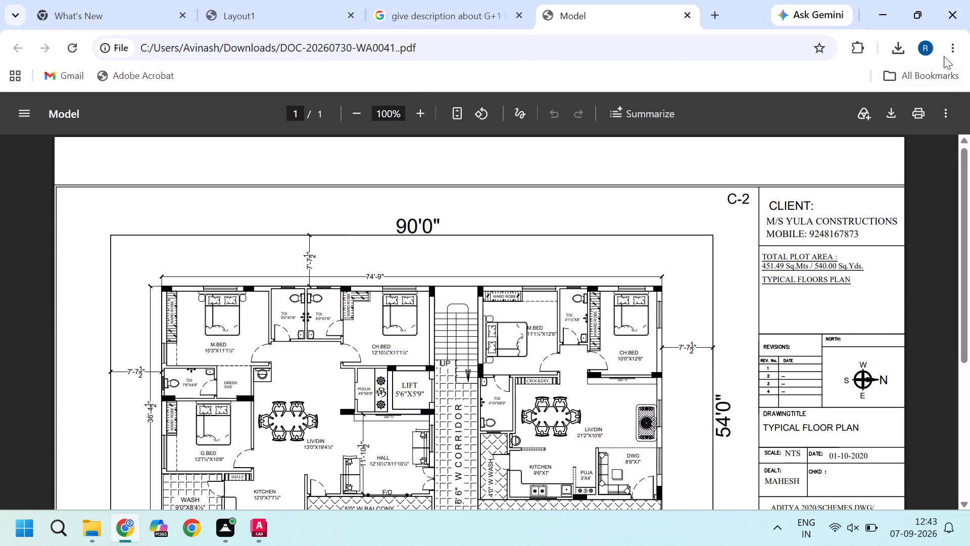
Reduce the browser window with the reference floor plan so it sits beside the AutoCAD drawing, and minimize File Explorer.
click(926, 12)
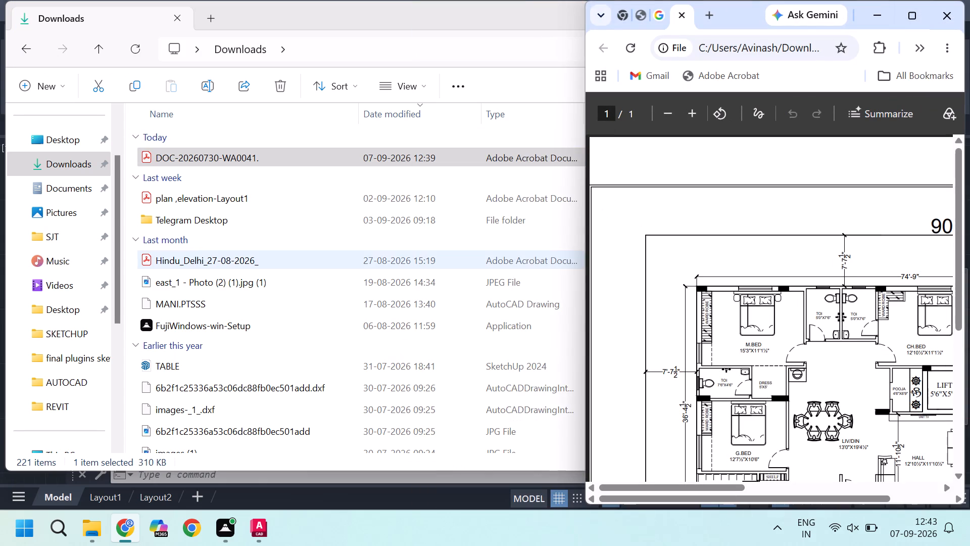
scroll(812, 330, down, 2)
scroll(862, 357, up, 1)
middle_drag(837, 356, 845, 356)
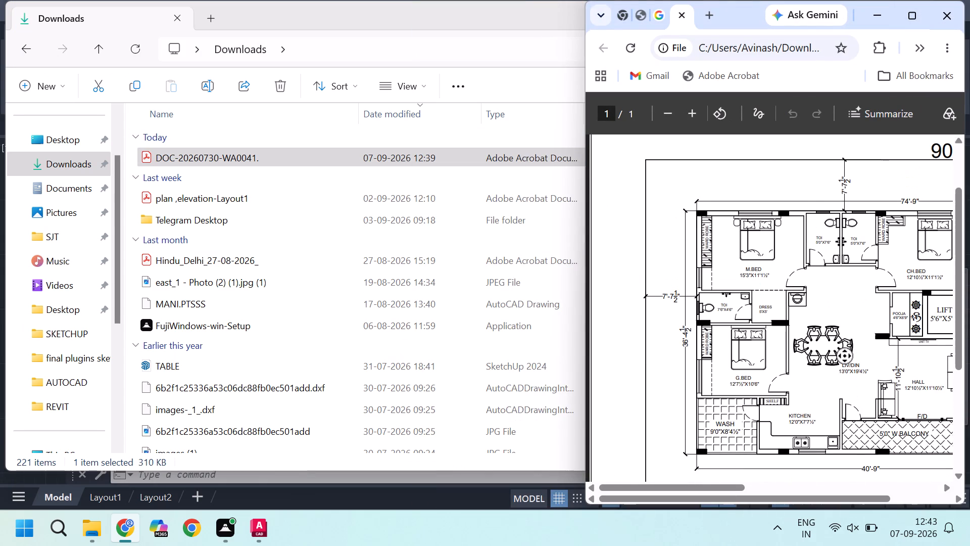
middle_drag(845, 356, 853, 354)
scroll(754, 280, down, 2)
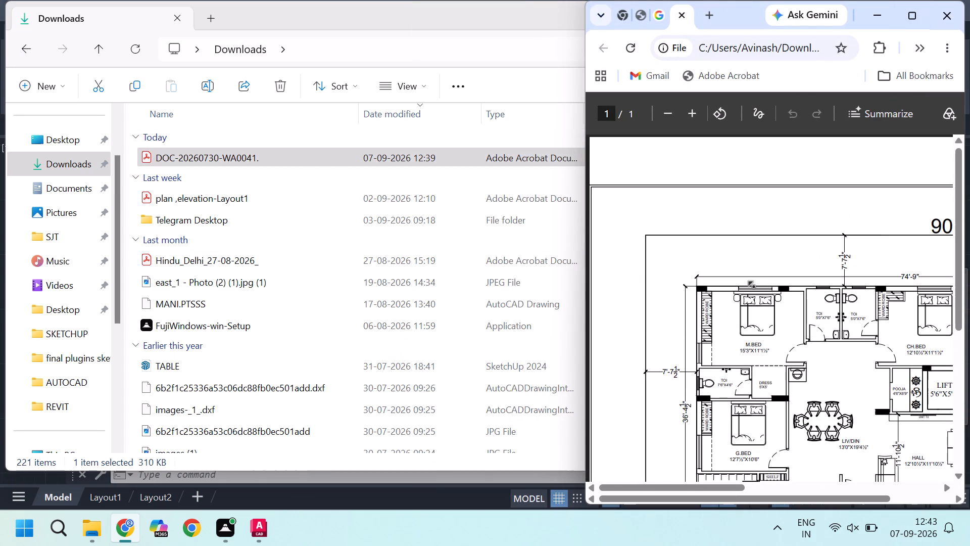
middle_drag(772, 277, 864, 280)
middle_drag(837, 282, 867, 286)
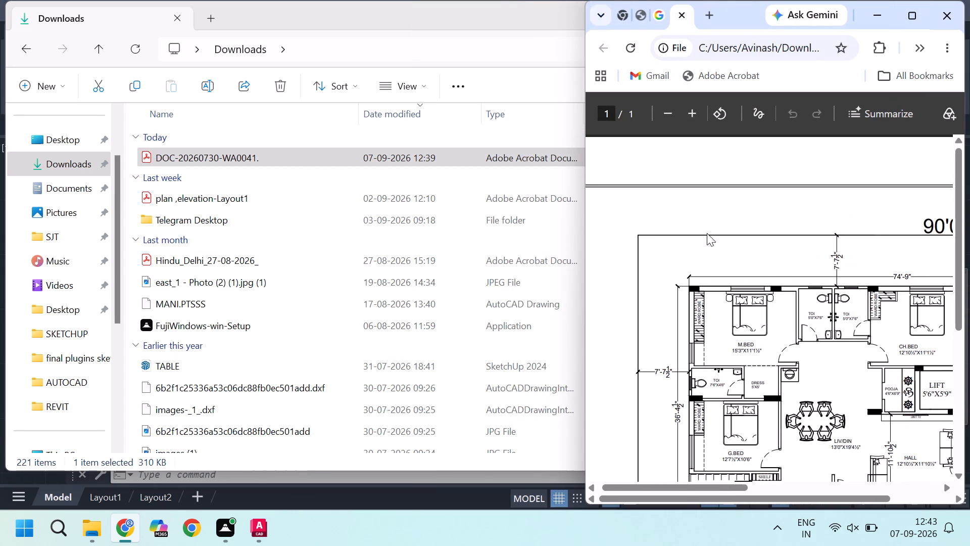
drag(439, 4, 386, 22)
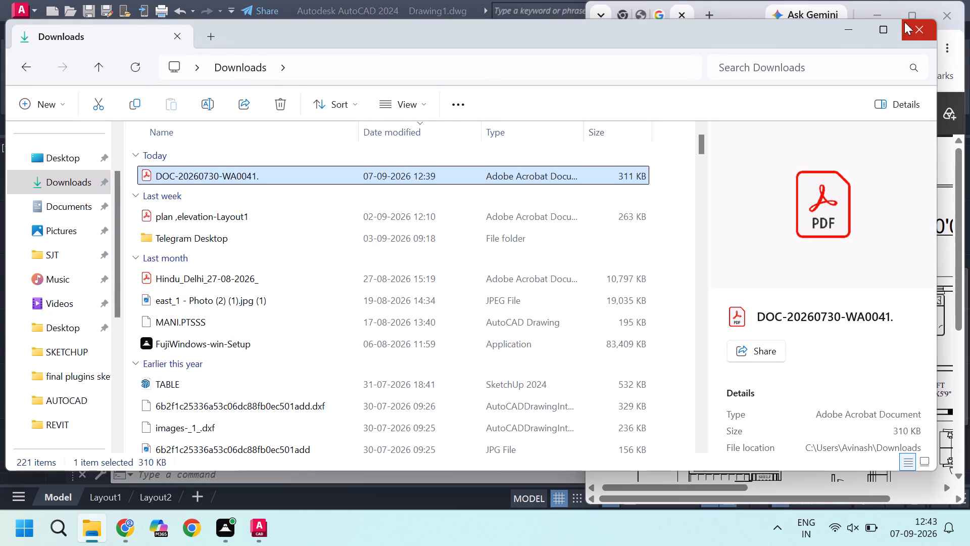
click(843, 27)
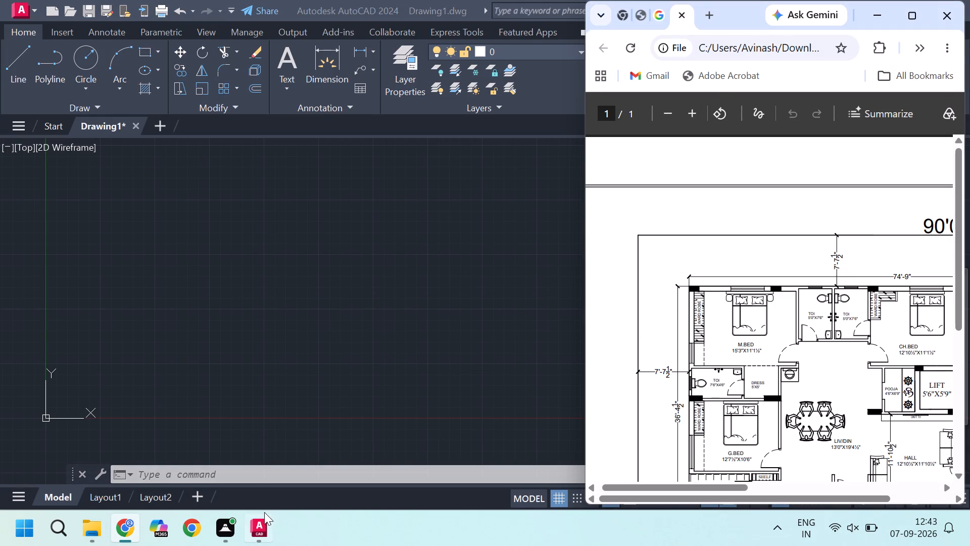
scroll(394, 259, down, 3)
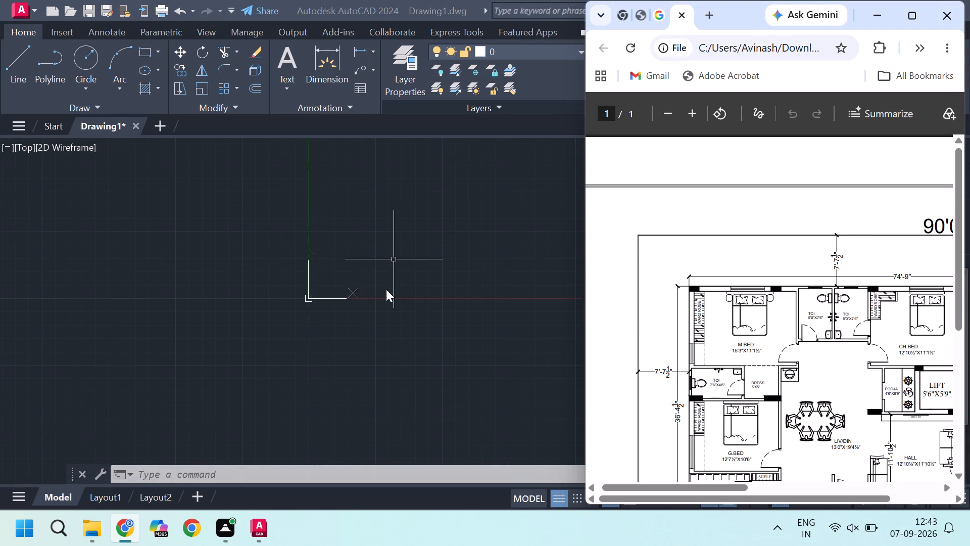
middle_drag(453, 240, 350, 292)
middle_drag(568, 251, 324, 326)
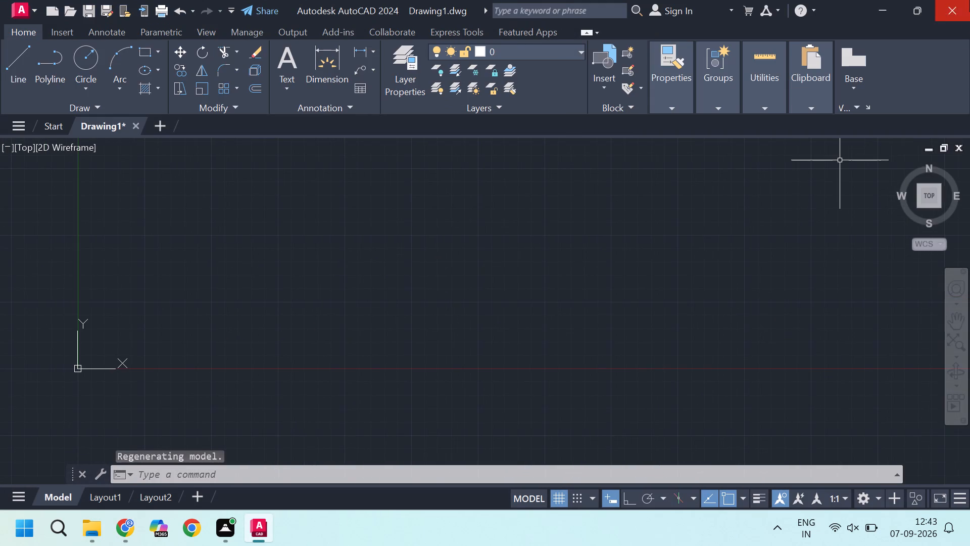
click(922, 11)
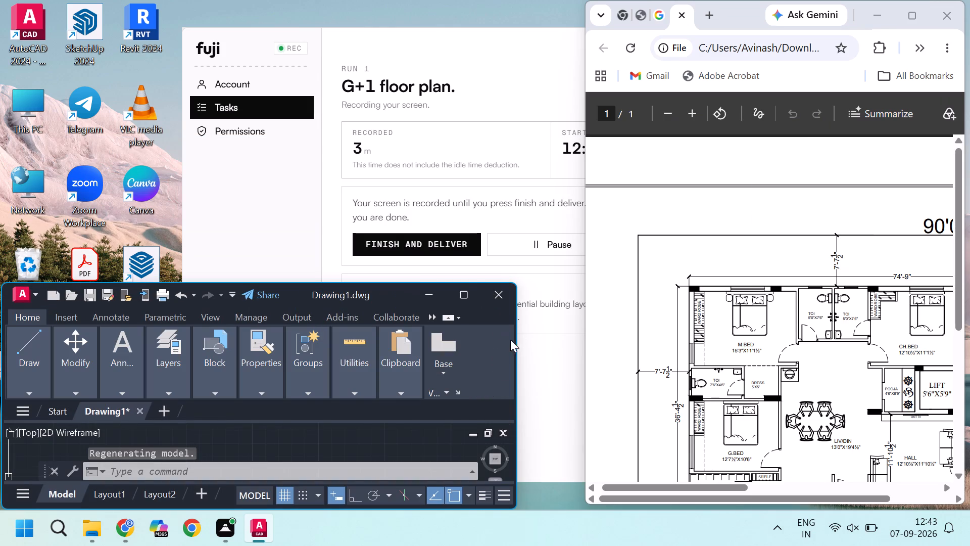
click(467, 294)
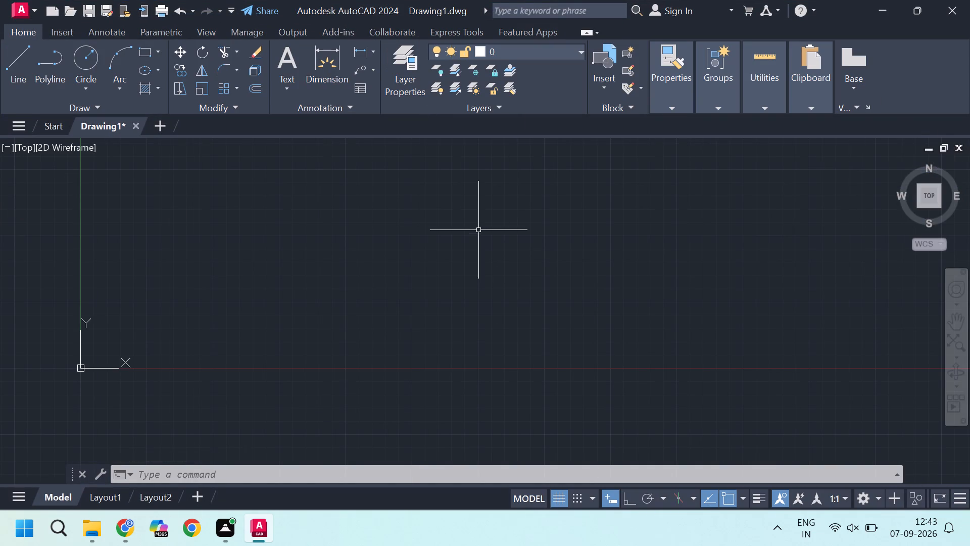
In AutoCAD, draw a vertical and a horizontal construction line with Ortho on, crossing at one point above and to the right of the origin.
scroll(462, 251, down, 3)
middle_drag(465, 236, 361, 341)
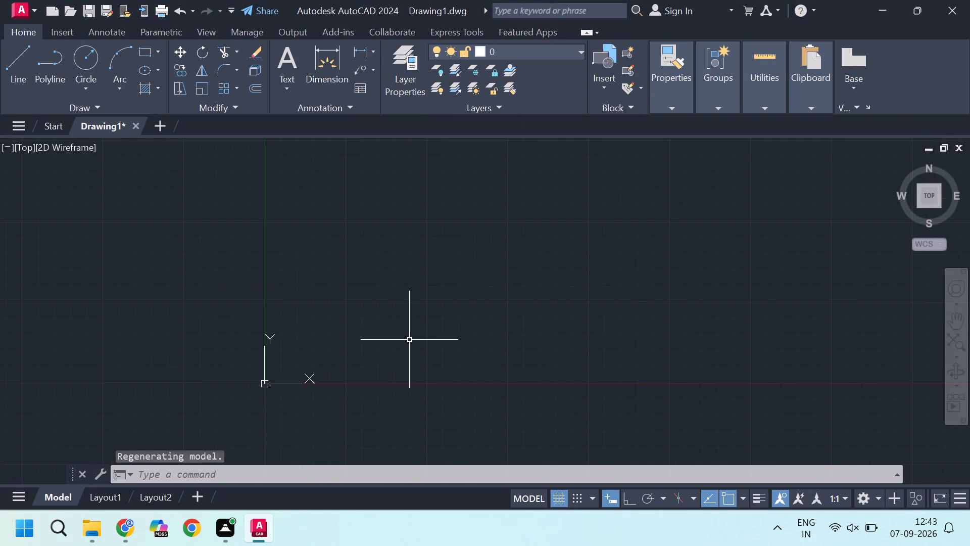
middle_drag(464, 262, 277, 331)
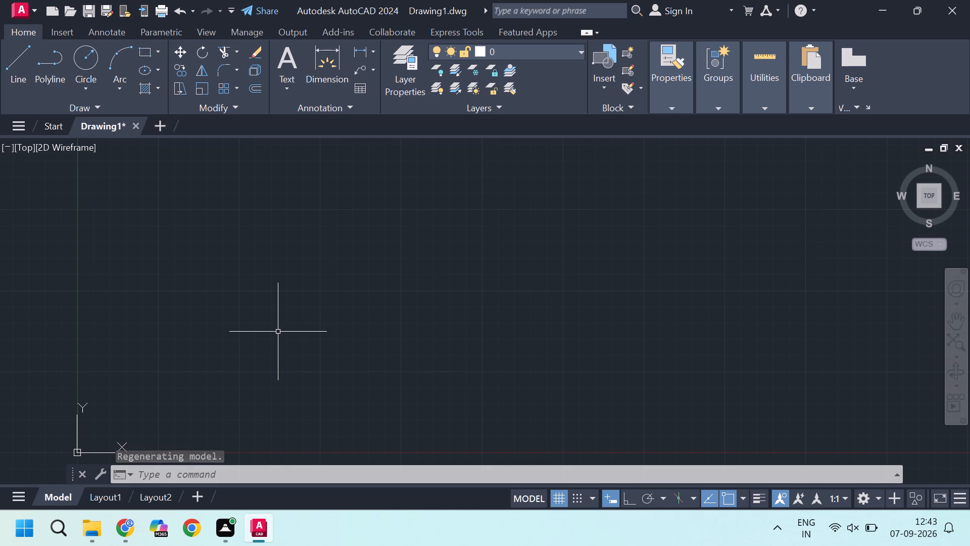
scroll(378, 257, down, 1)
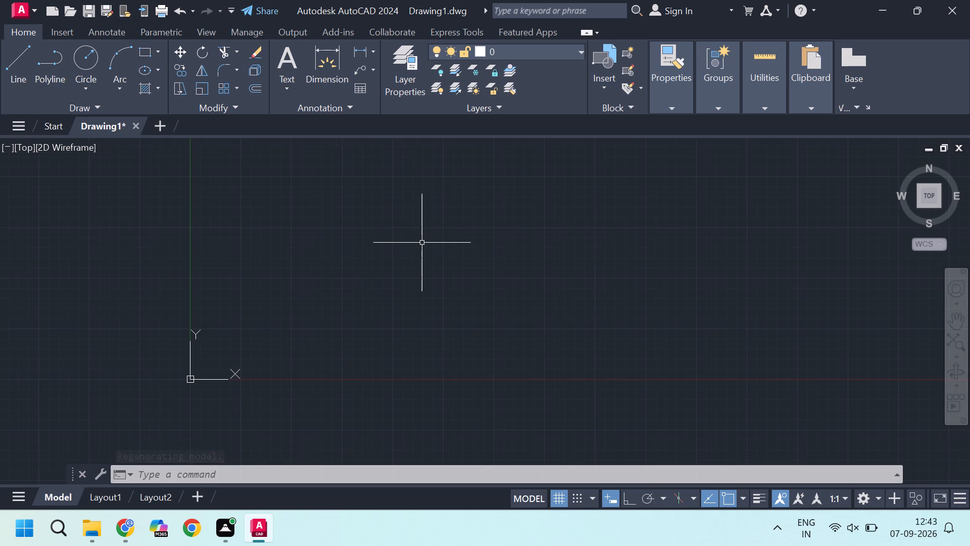
text(xl)
key(Return)
click(403, 169)
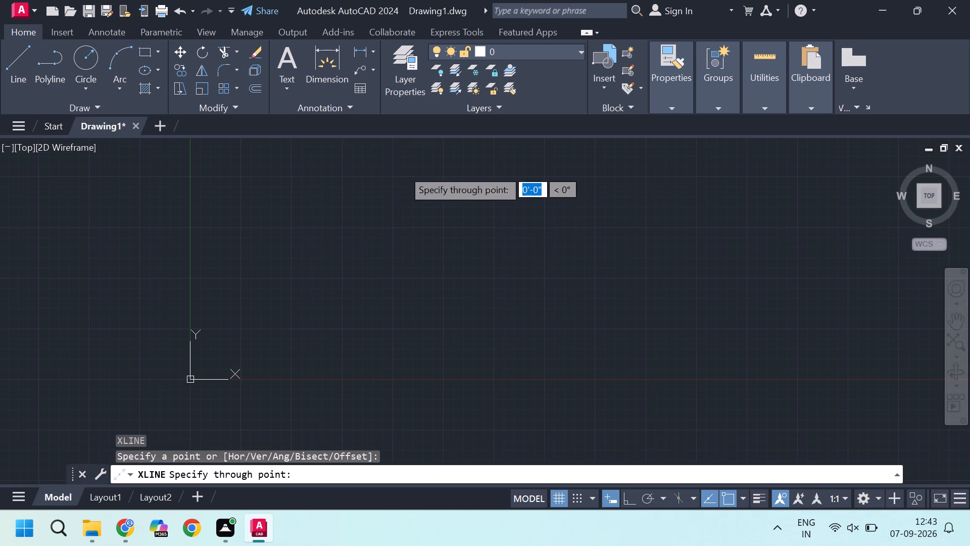
scroll(428, 209, down, 4)
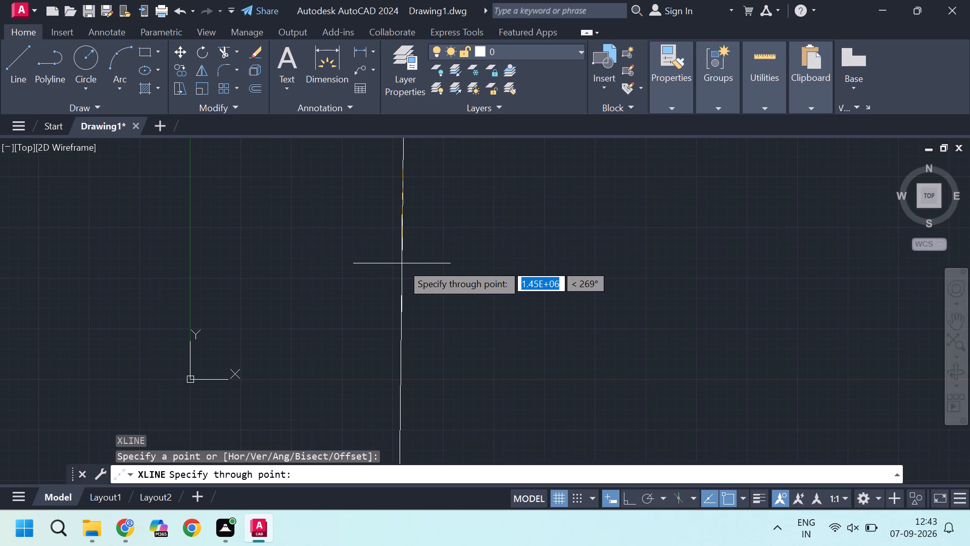
key(F8)
click(425, 295)
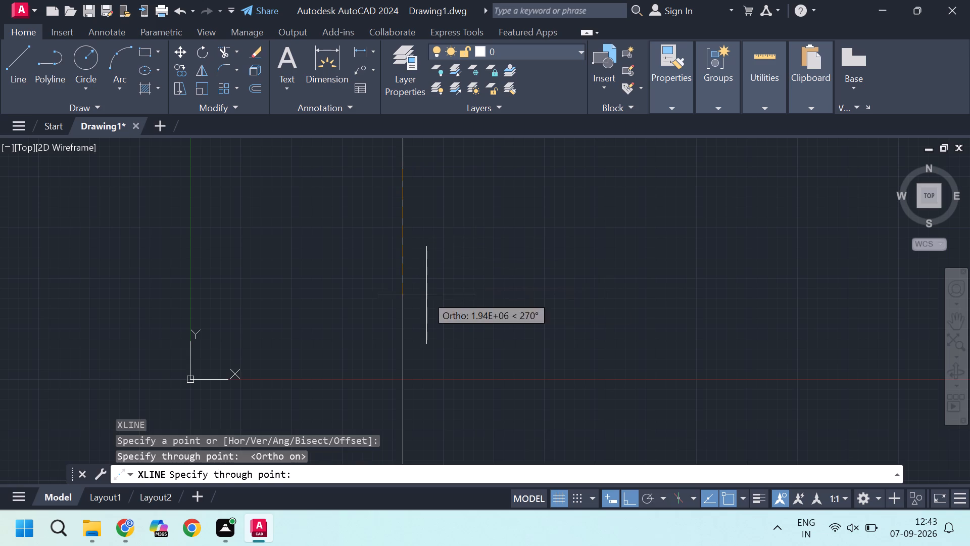
click(512, 197)
key(Escape)
middle_drag(575, 199, 474, 259)
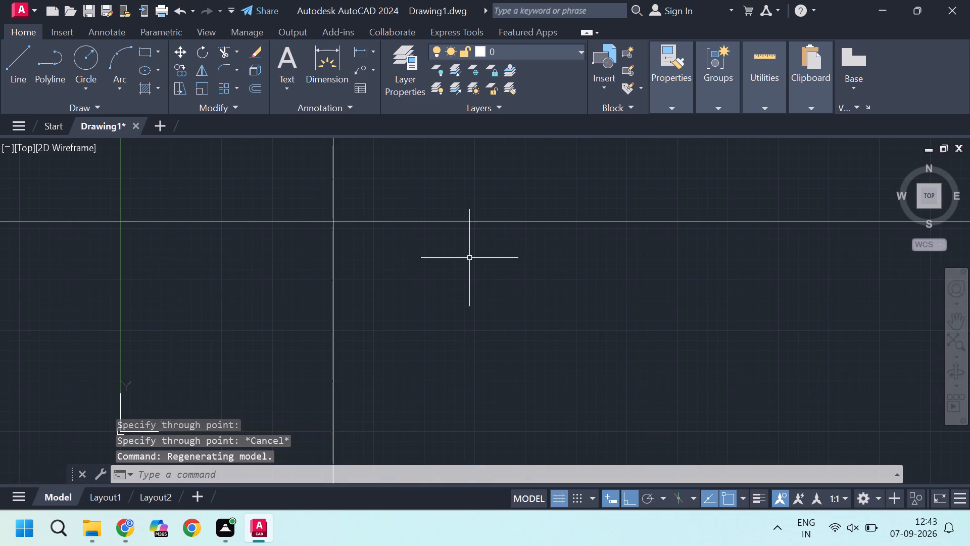
key(Escape)
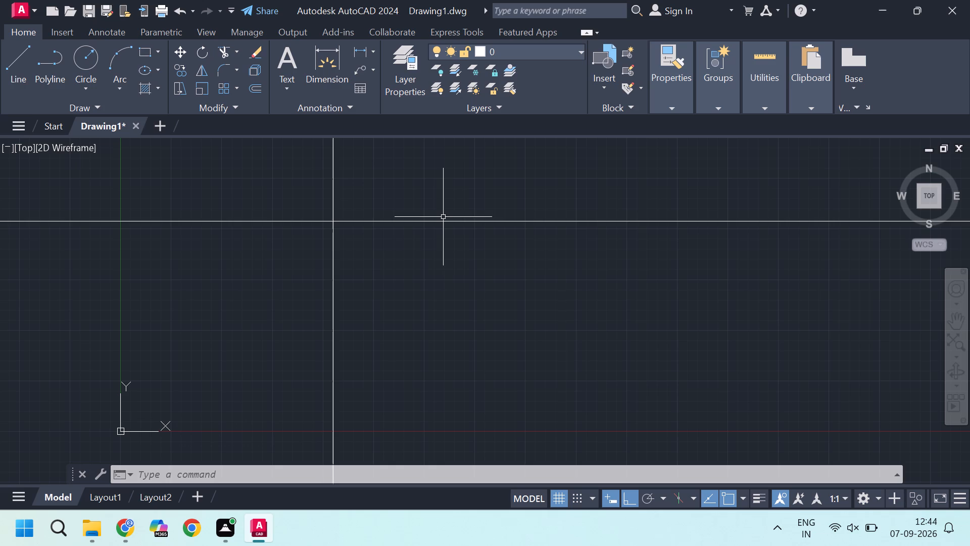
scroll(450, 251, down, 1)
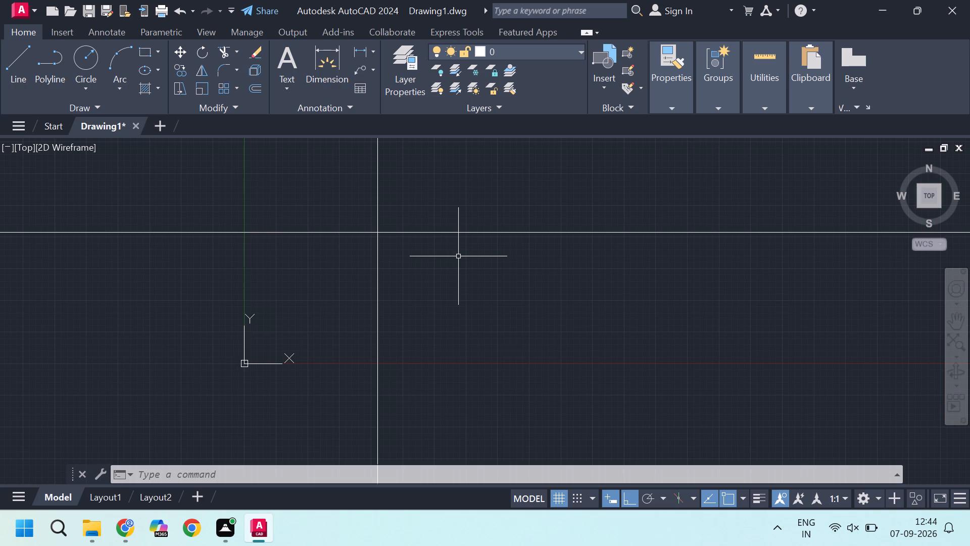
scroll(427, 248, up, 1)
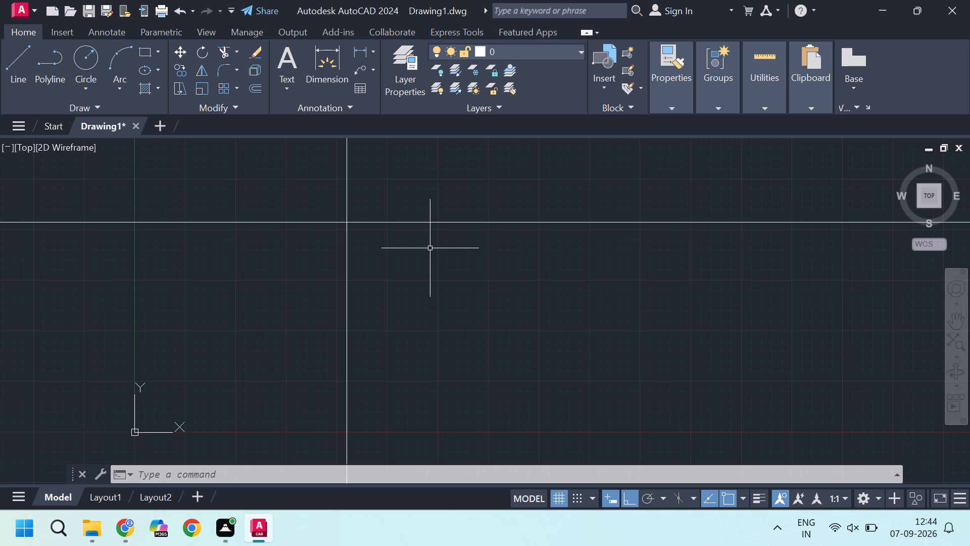
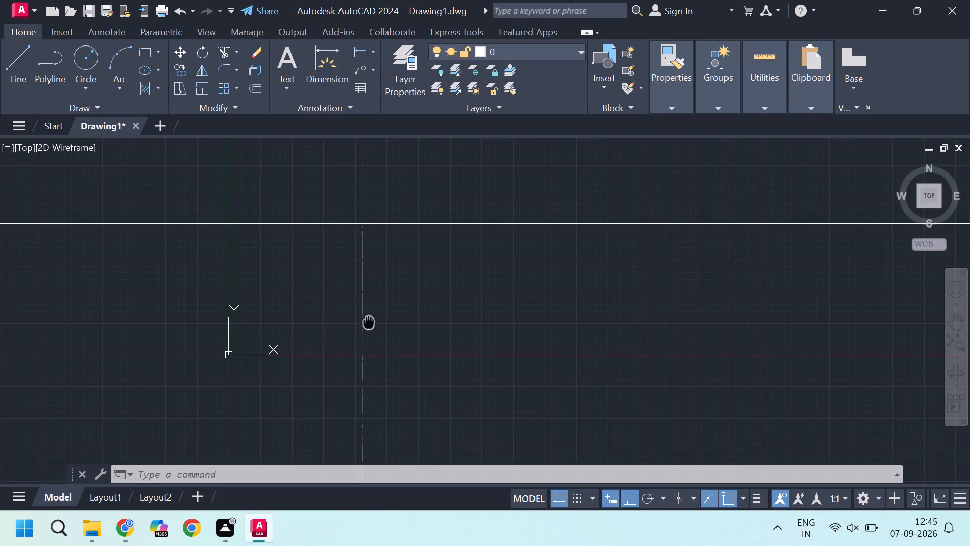
Offset the vertical construction line 7'-7.5" to its right using the Through option.
scroll(346, 291, up, 1)
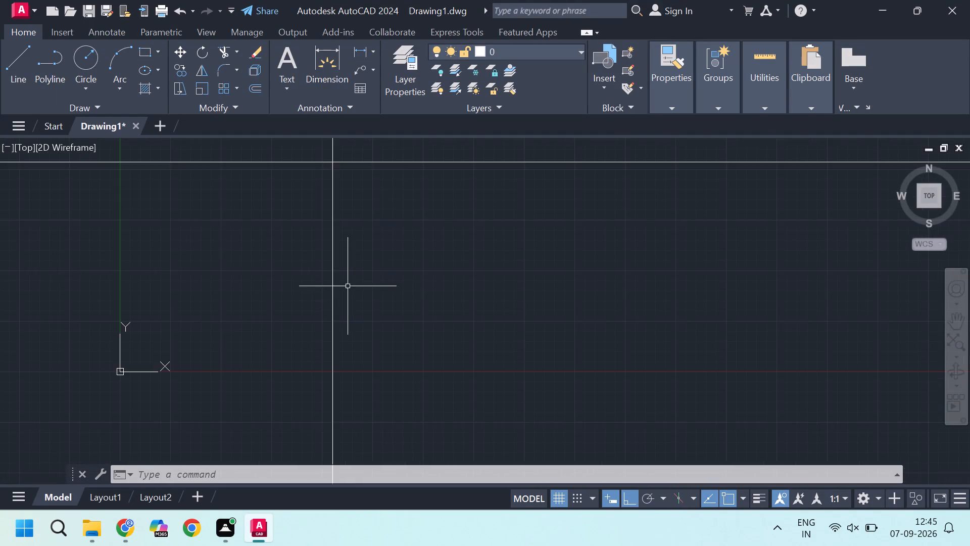
scroll(333, 291, down, 2)
click(330, 264)
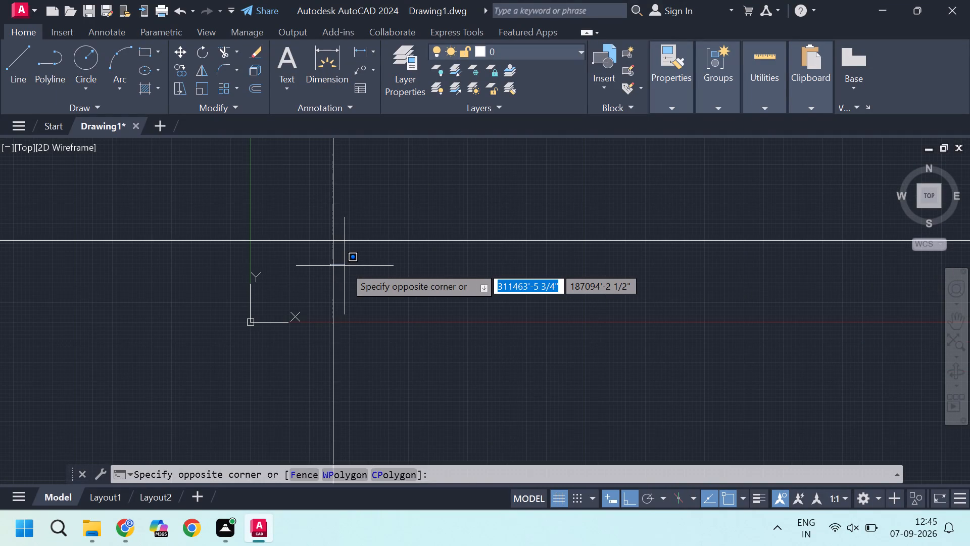
key(Escape)
key(Escape)
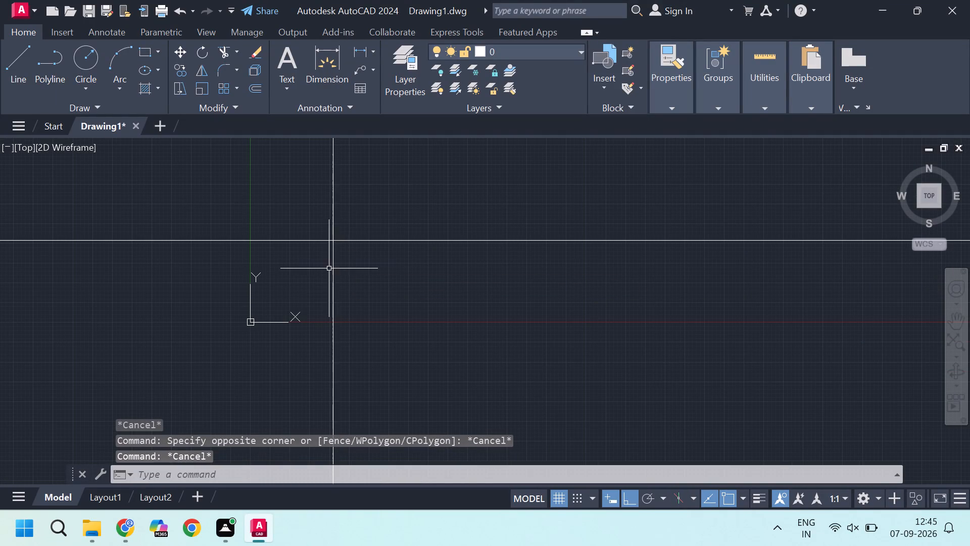
click(335, 271)
key(o)
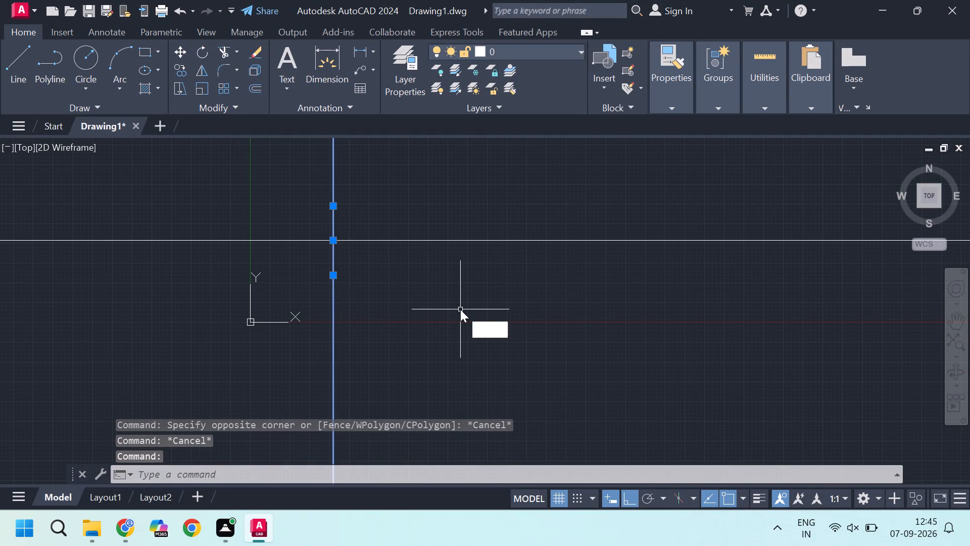
key(Return)
key(t)
key(Return)
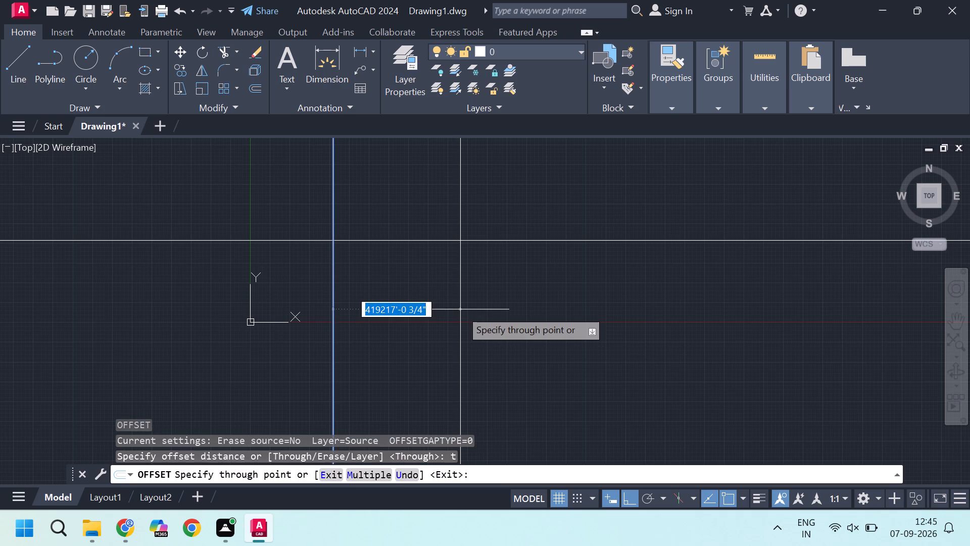
scroll(331, 284, up, 4)
scroll(376, 266, up, 4)
scroll(250, 265, up, 4)
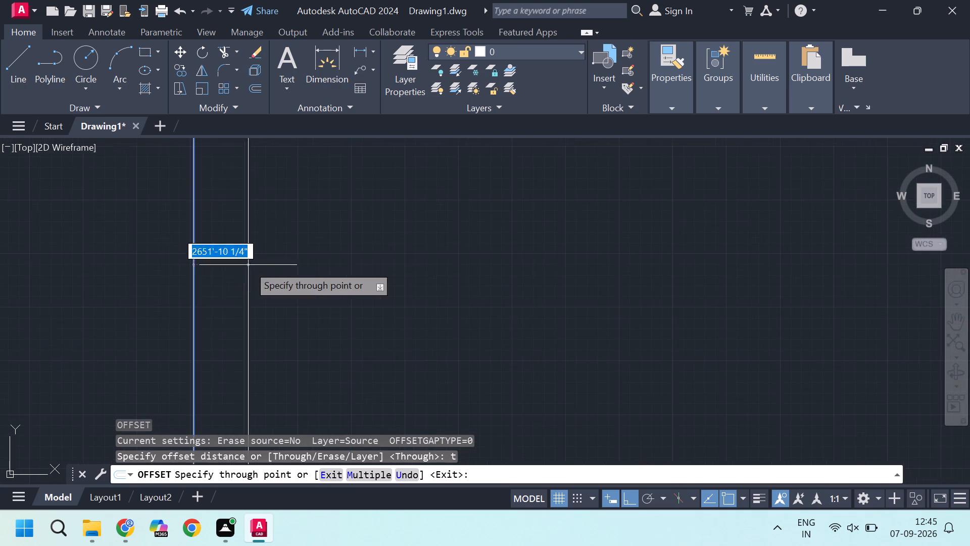
scroll(206, 259, up, 6)
scroll(259, 263, down, 3)
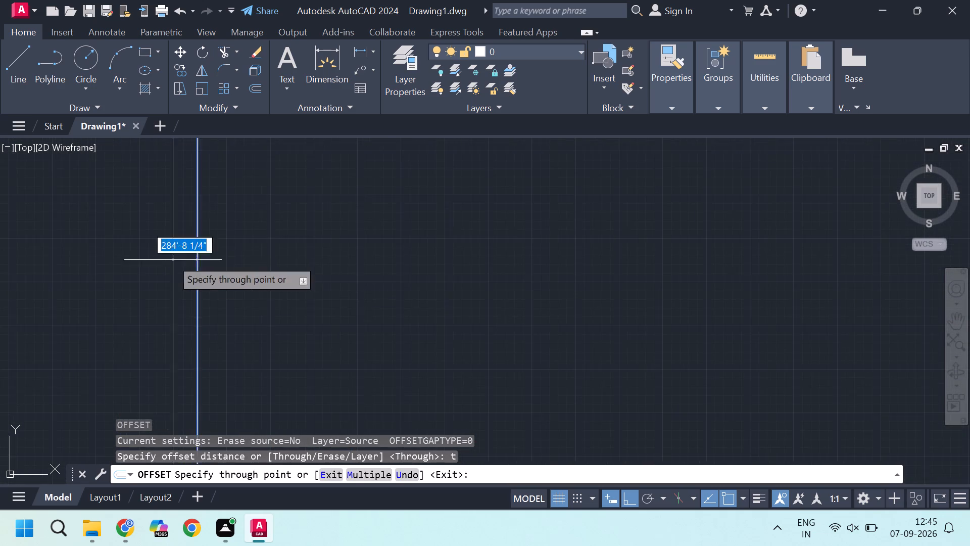
scroll(159, 252, up, 3)
scroll(322, 281, up, 2)
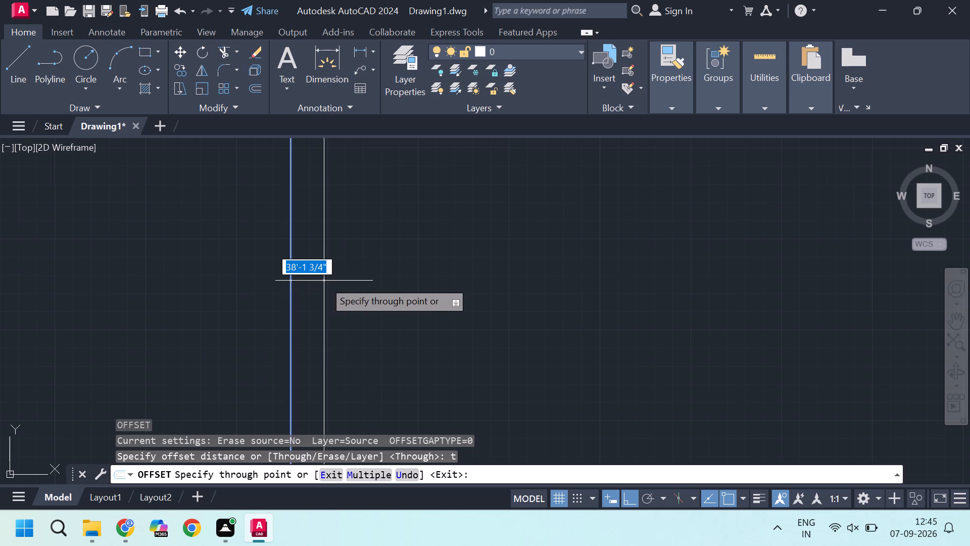
key(7)
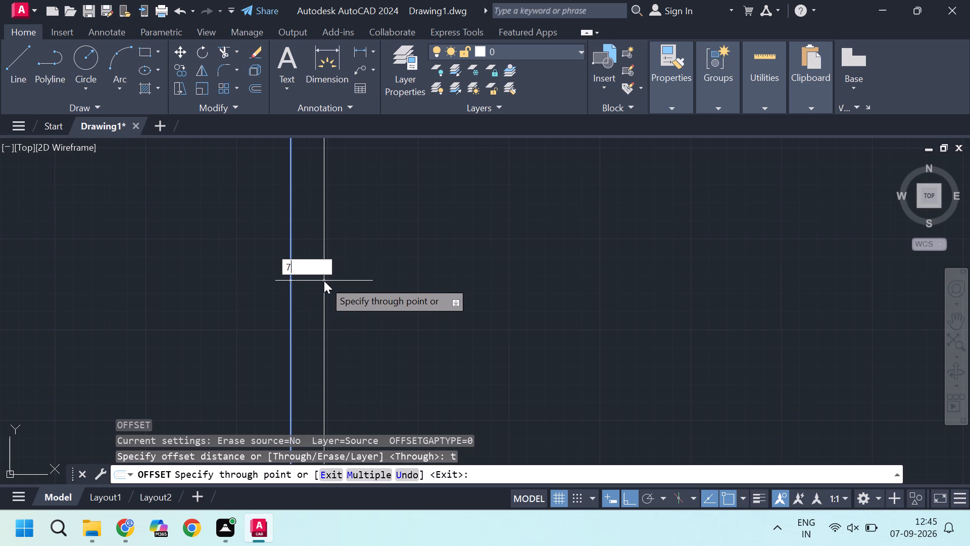
key(apostrophe)
text(-7)
text(.5)
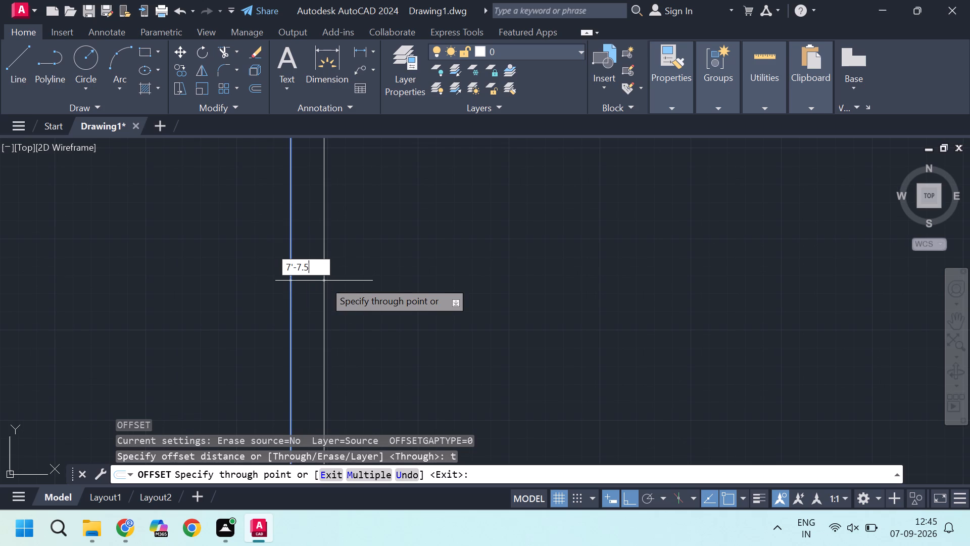
key(Return)
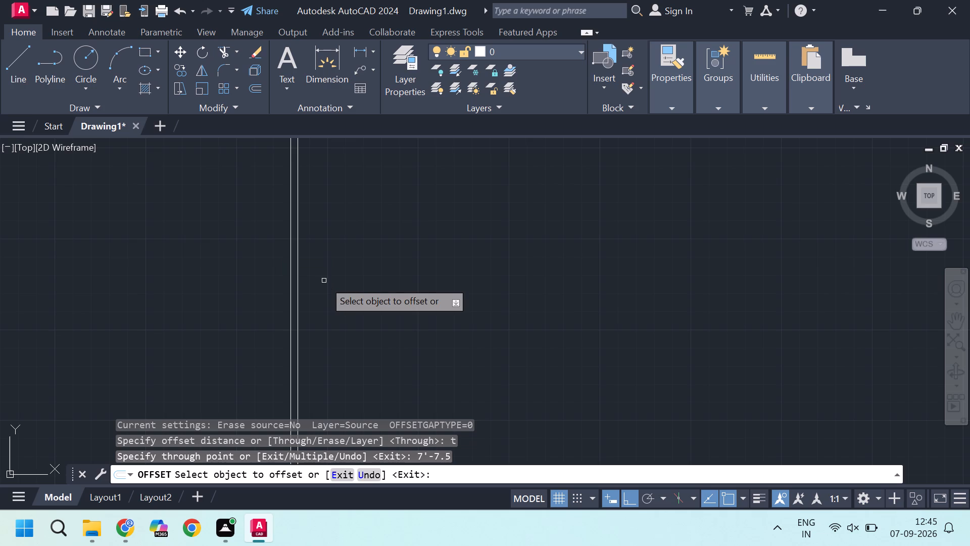
Offset the horizontal construction line 7'-7.5" downward.
scroll(434, 301, down, 2)
middle_drag(430, 218, 321, 320)
scroll(316, 324, down, 3)
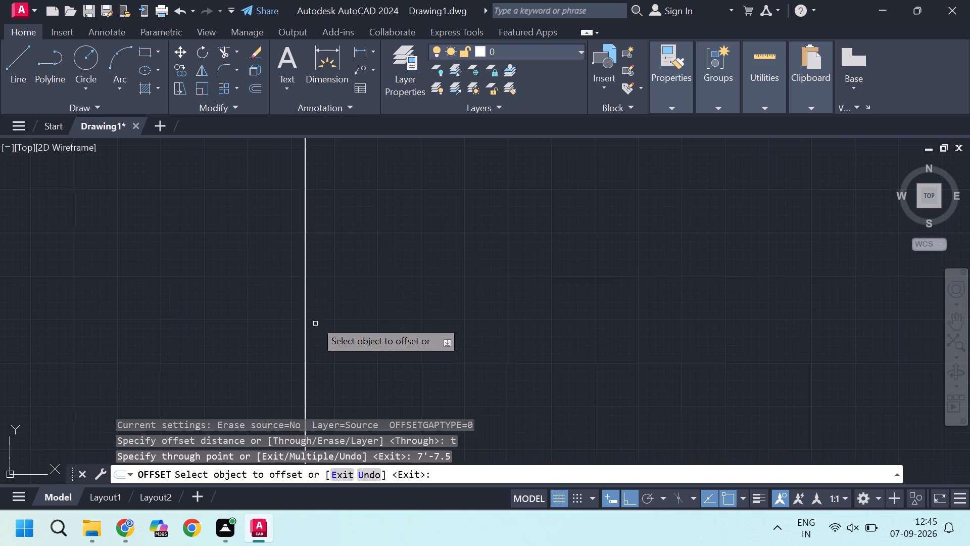
scroll(323, 276, down, 14)
scroll(474, 309, up, 4)
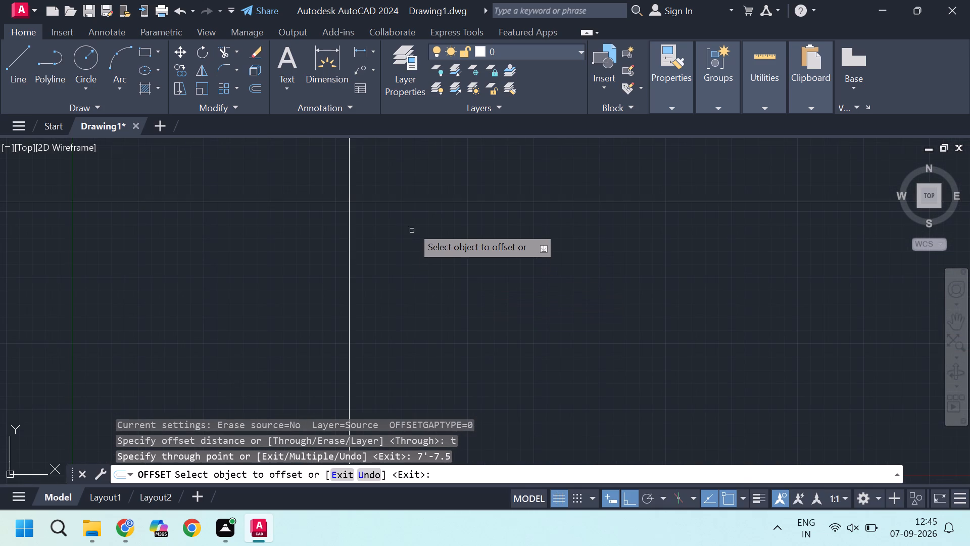
click(399, 201)
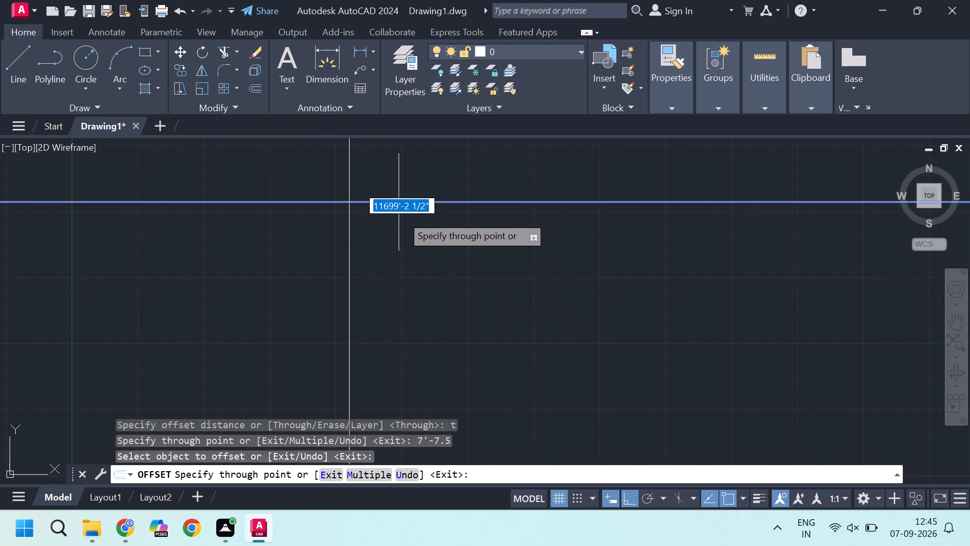
scroll(402, 227, up, 4)
middle_drag(227, 203, 265, 229)
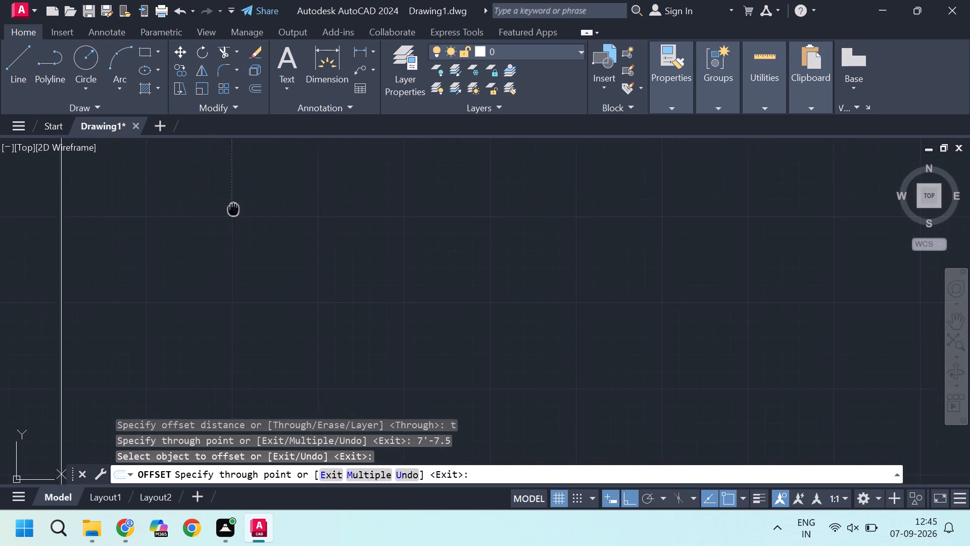
middle_drag(265, 229, 478, 341)
scroll(307, 230, up, 3)
scroll(303, 175, up, 4)
middle_drag(285, 177, 381, 293)
scroll(320, 181, up, 3)
middle_drag(323, 181, 351, 329)
middle_drag(312, 208, 334, 401)
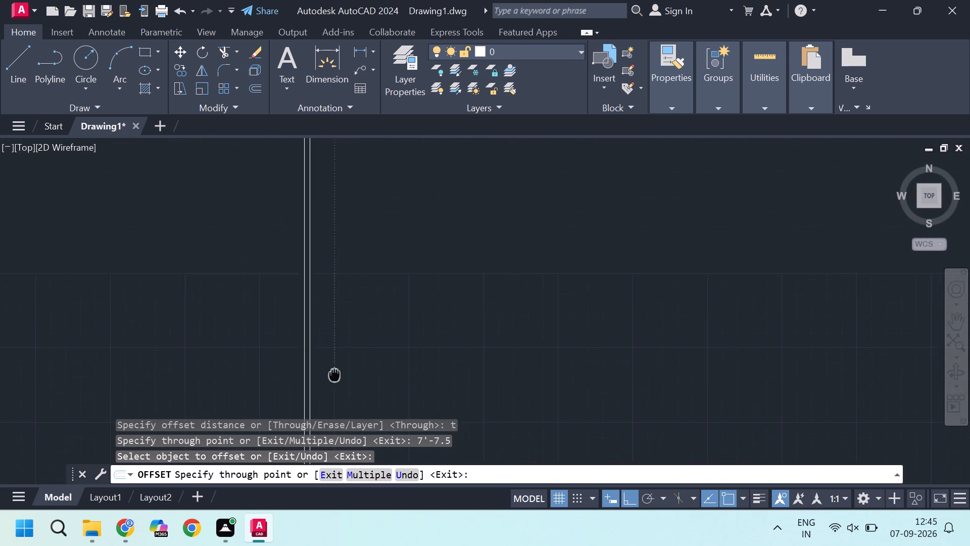
middle_drag(334, 401, 334, 402)
text(7'-)
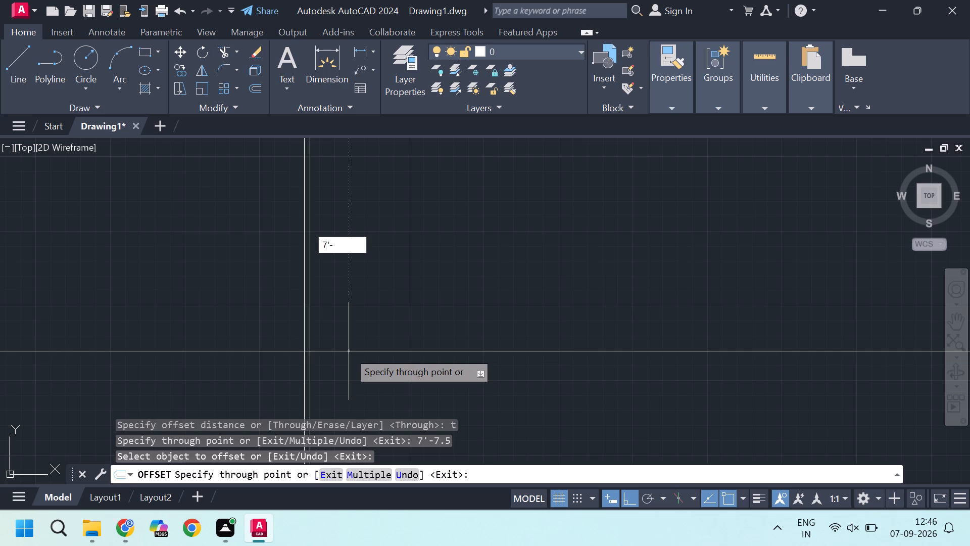
key(7)
text(.5)
key(shift+quotedbl)
key(Return)
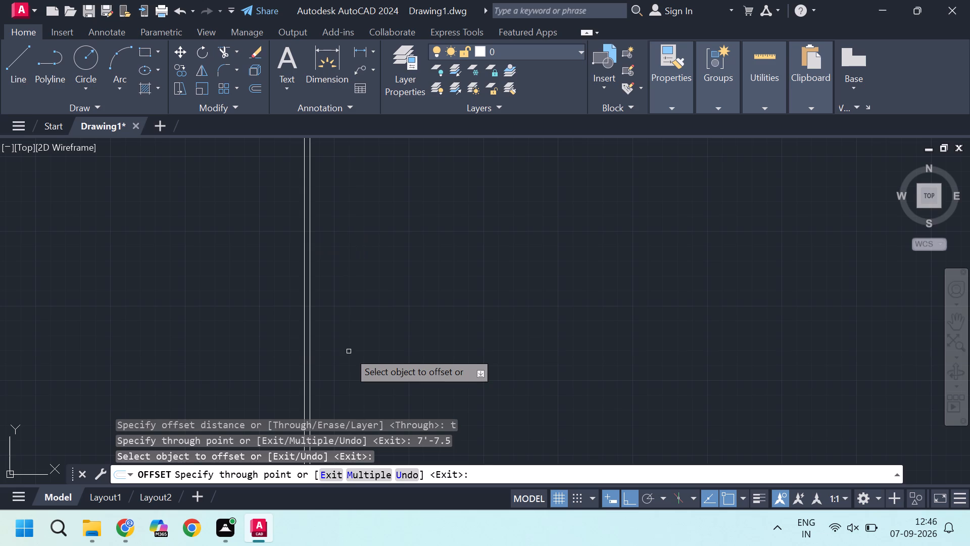
Offset the right-hand vertical construction line 9" further right to form the wall thickness.
scroll(343, 353, down, 5)
scroll(331, 250, up, 8)
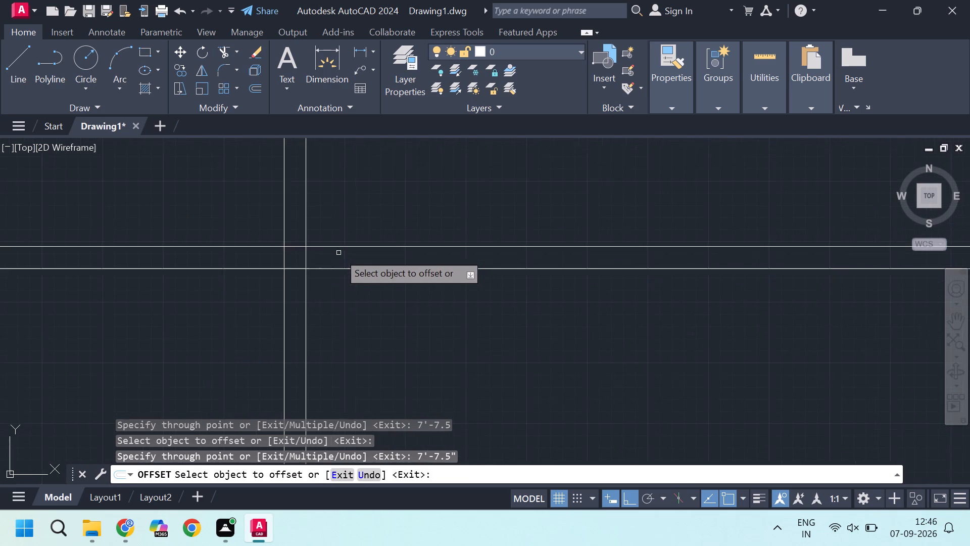
scroll(329, 267, up, 3)
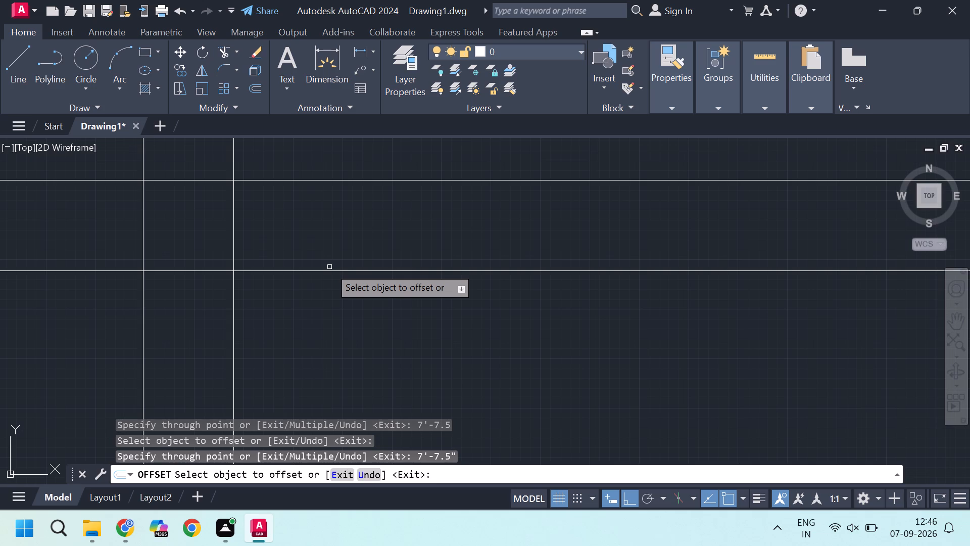
scroll(329, 267, up, 1)
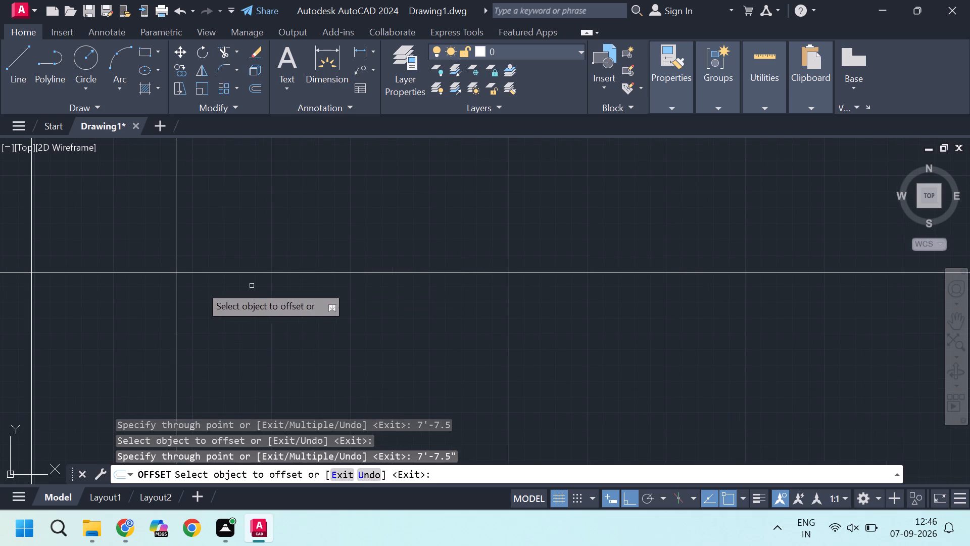
middle_drag(219, 315, 258, 221)
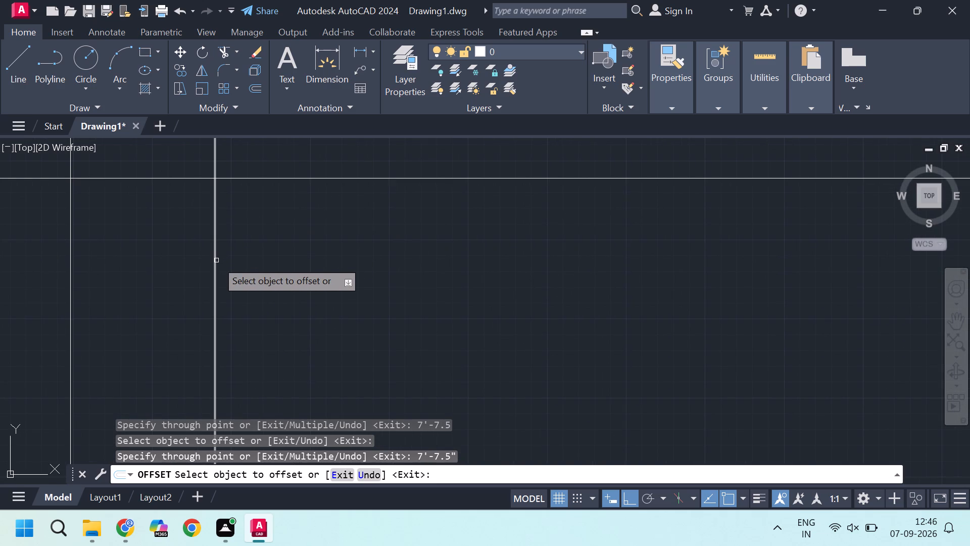
click(216, 260)
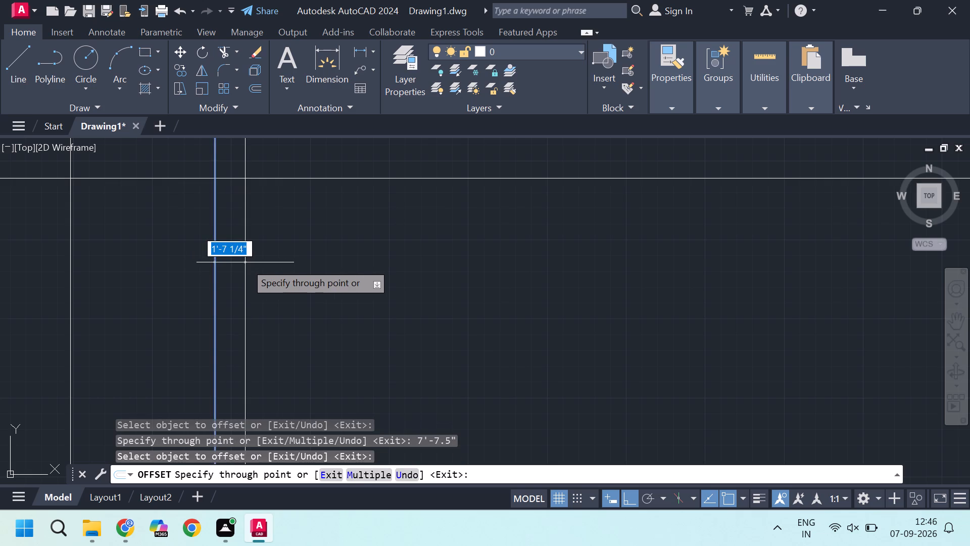
key(9)
key(Return)
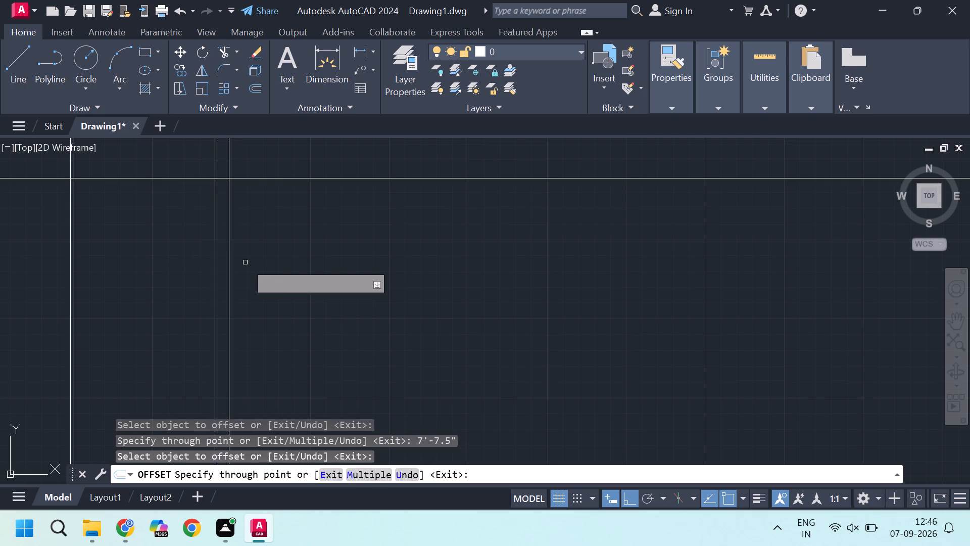
Offset the lower horizontal construction line 9" downward to form the wall thickness.
scroll(245, 262, down, 1)
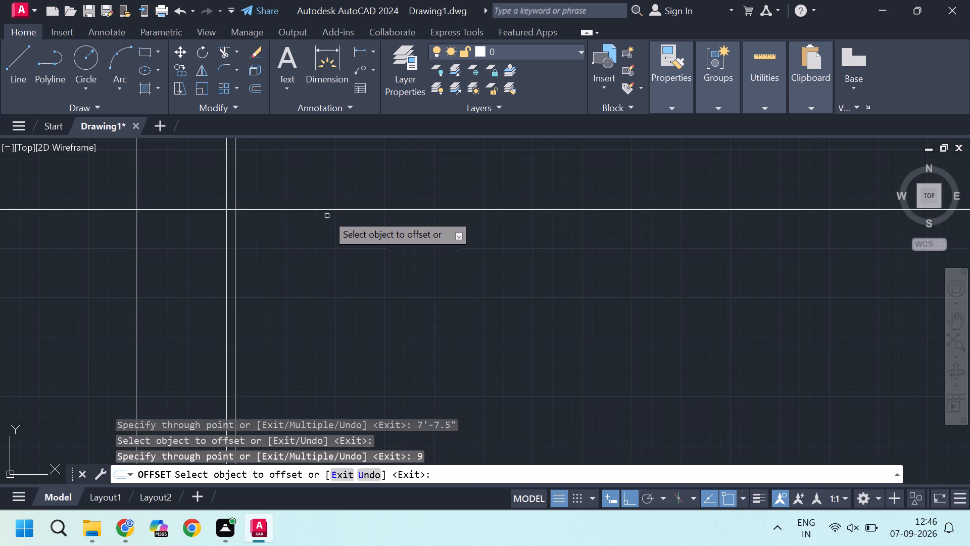
click(328, 209)
key(8)
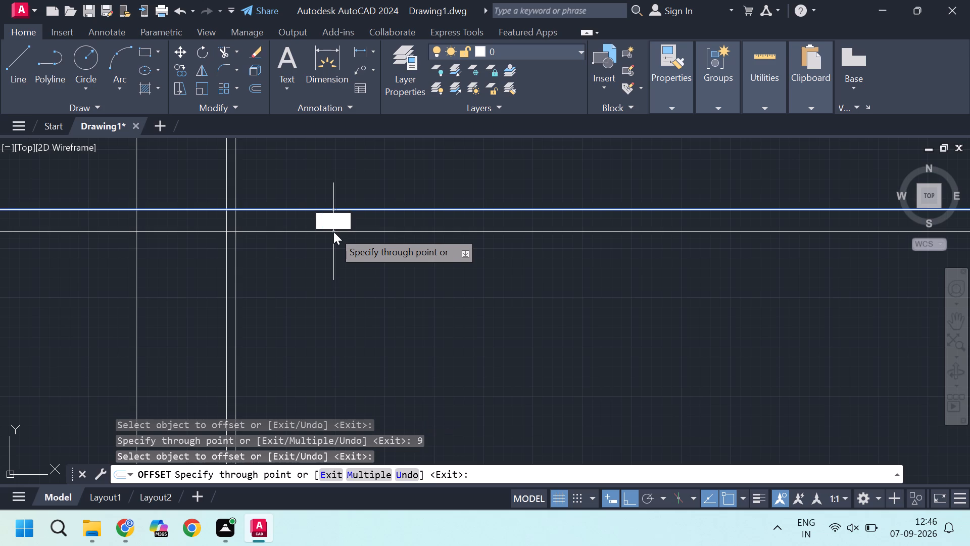
key(BackSpace)
key(9)
key(Return)
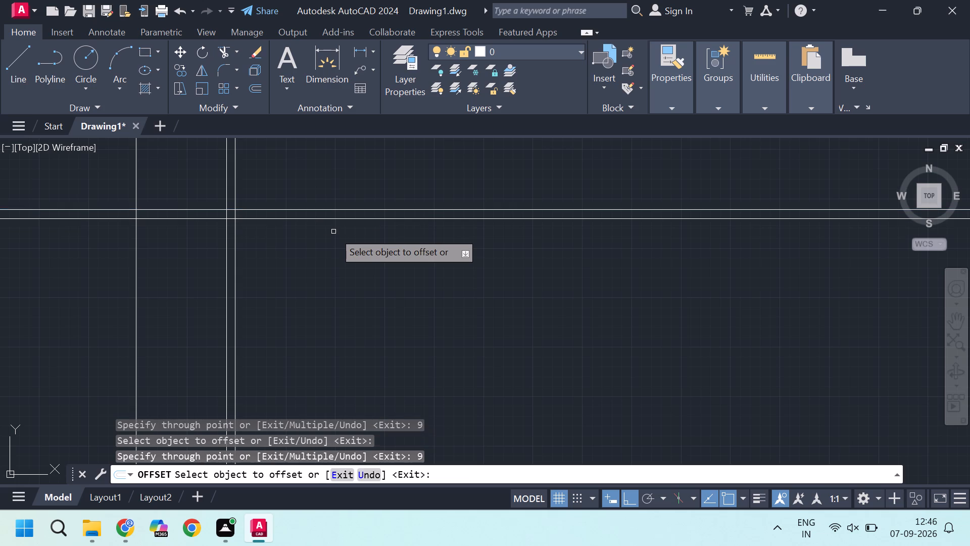
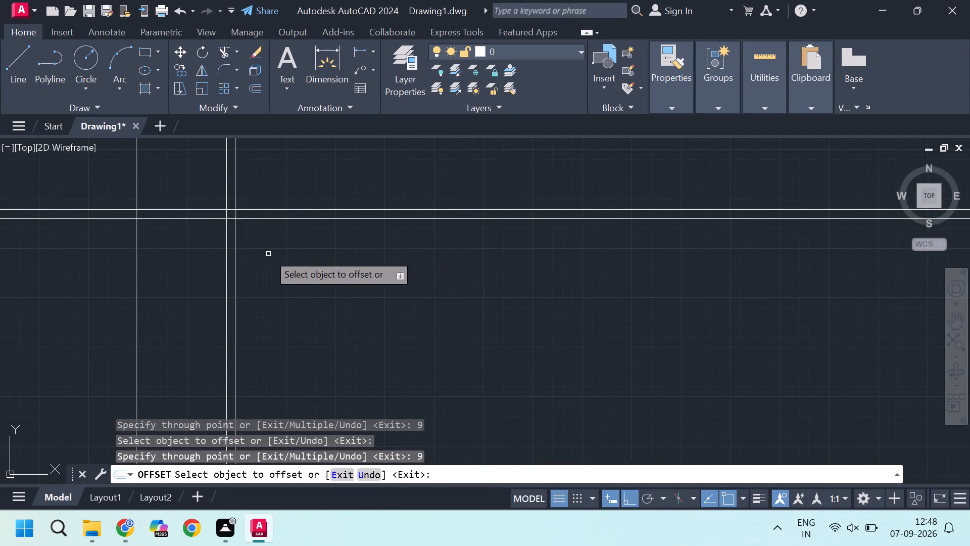
Trim the construction lines that extend above the top horizontal line and beyond the leftmost vertical line, forming the outer corner.
scroll(268, 257, down, 2)
scroll(264, 256, up, 2)
scroll(252, 271, down, 1)
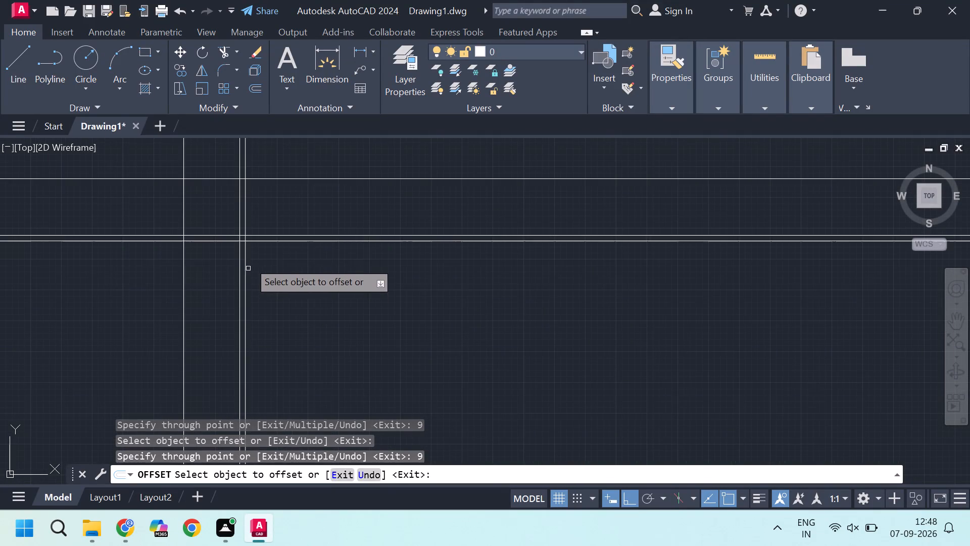
middle_drag(236, 229, 239, 287)
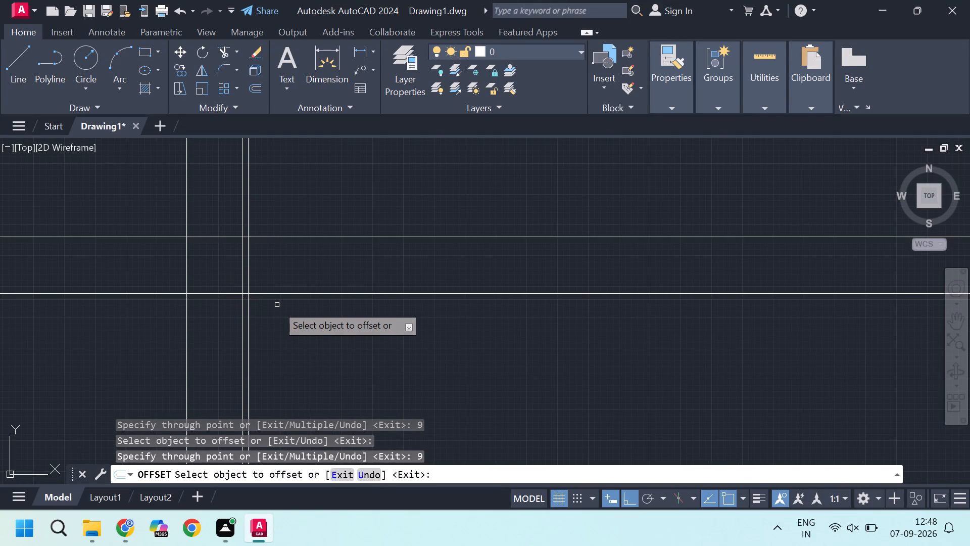
key(Escape)
key(r)
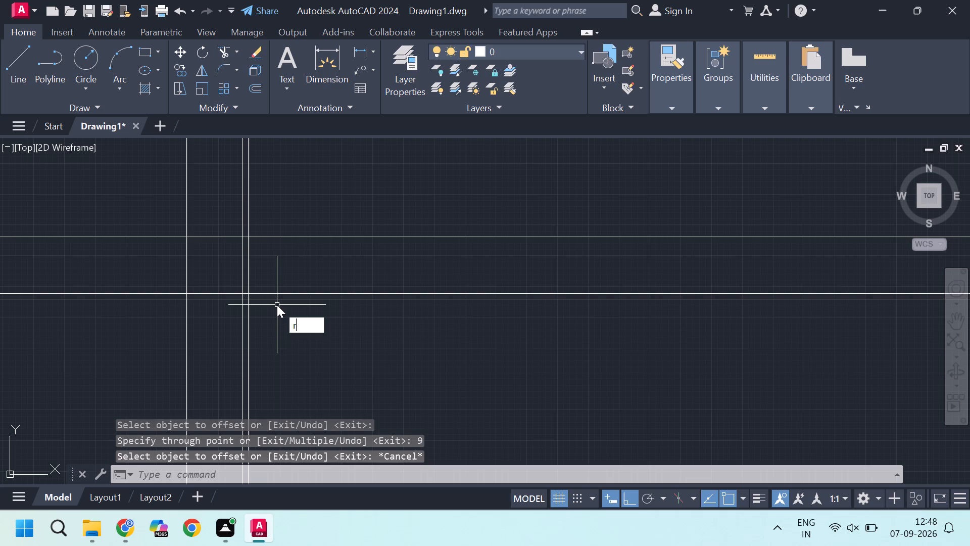
key(BackSpace)
text(tr)
key(Return)
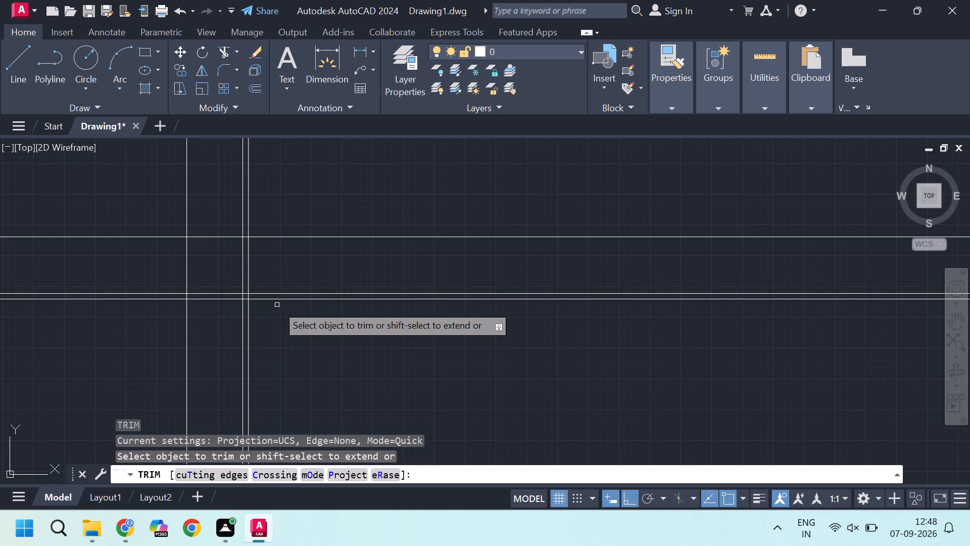
drag(328, 174, 323, 174)
double_click(148, 186)
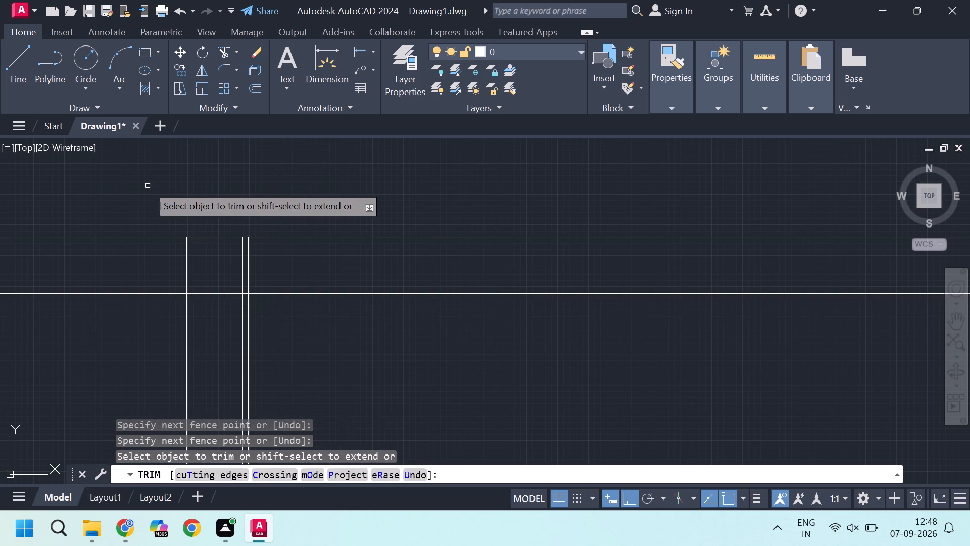
click(130, 327)
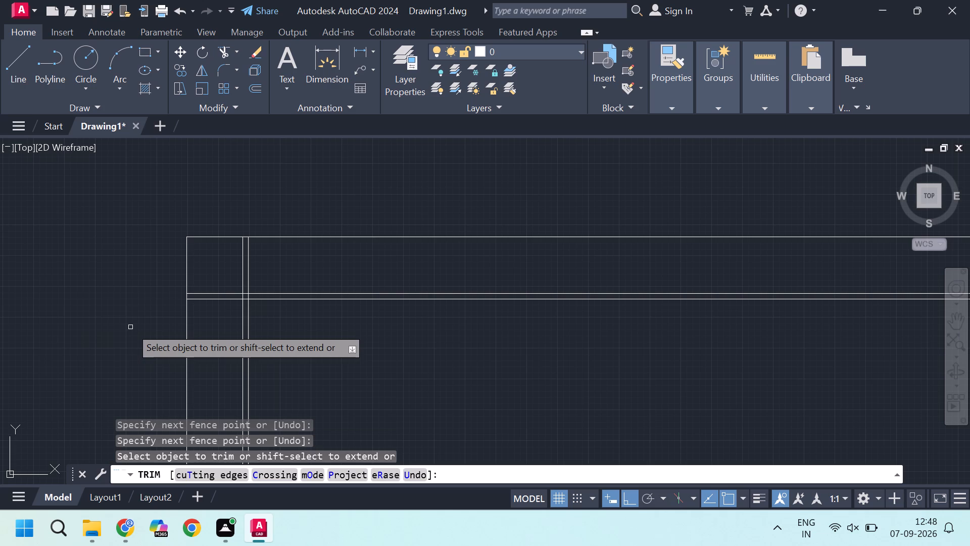
scroll(277, 298, down, 1)
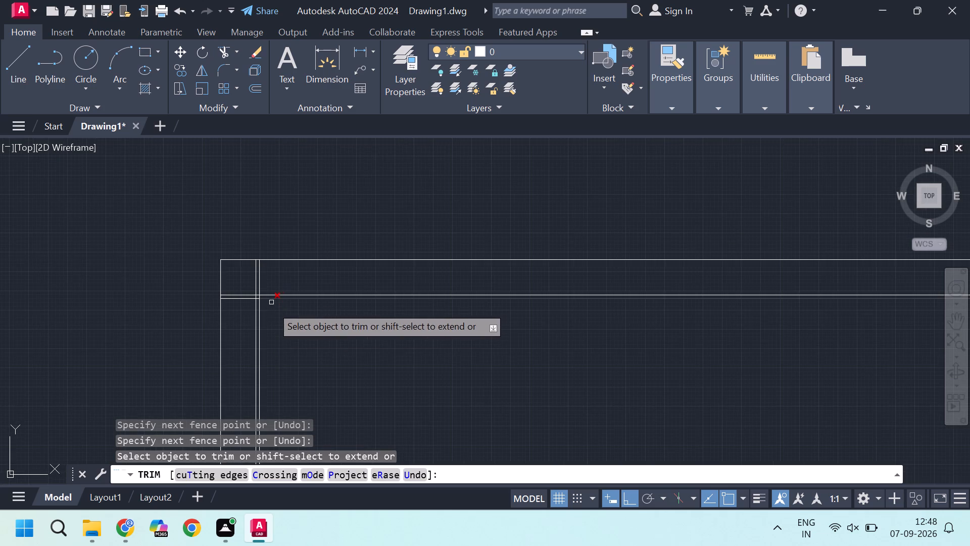
scroll(292, 330, up, 1)
key(Escape)
key(Escape)
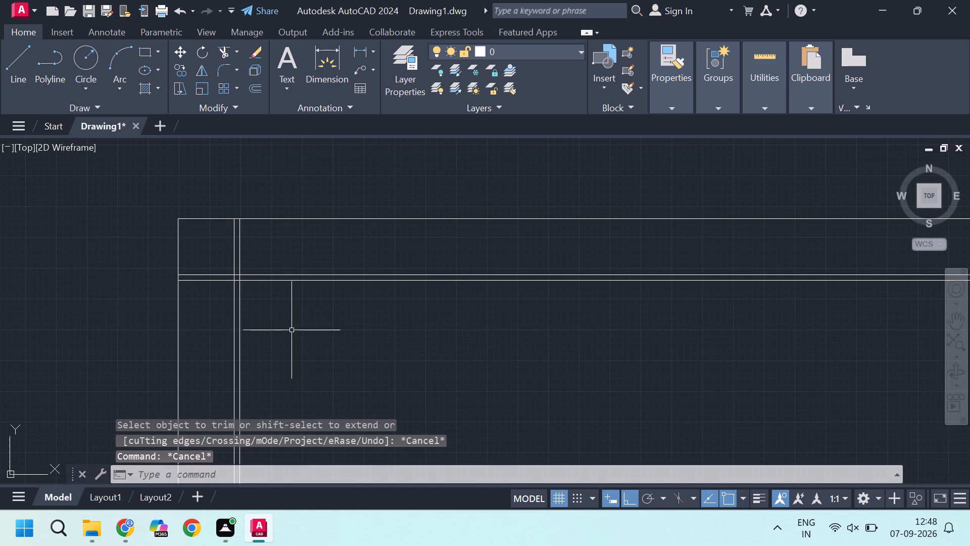
Trim the stubs of both wall line pairs between the outer boundary and the wall's outer corner.
scroll(208, 292, down, 1)
scroll(245, 300, up, 1)
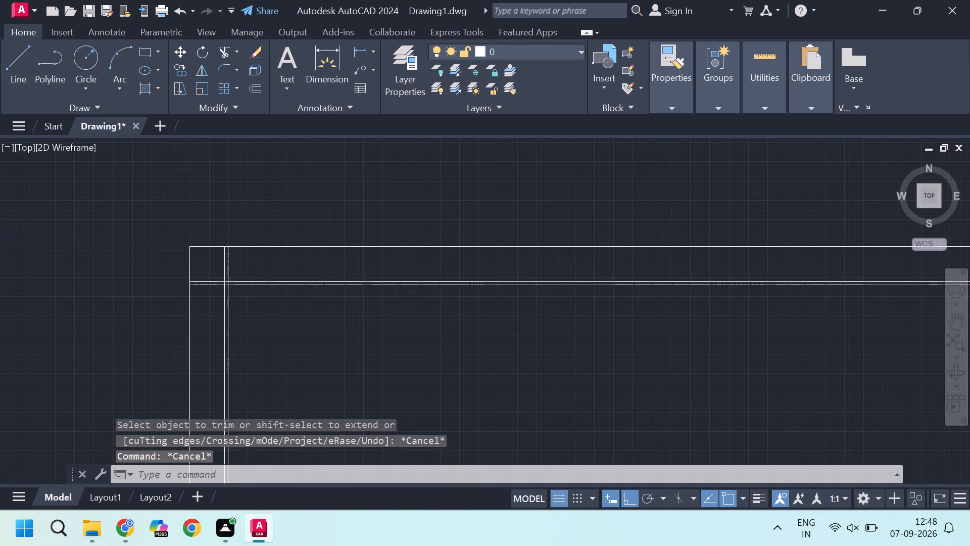
middle_drag(272, 321, 308, 349)
key(r)
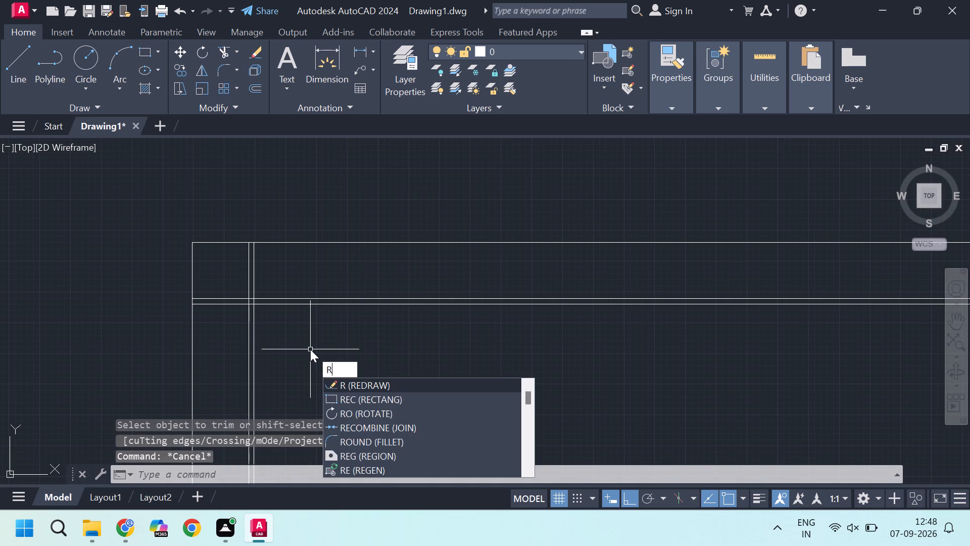
key(BackSpace)
text(tr)
key(Return)
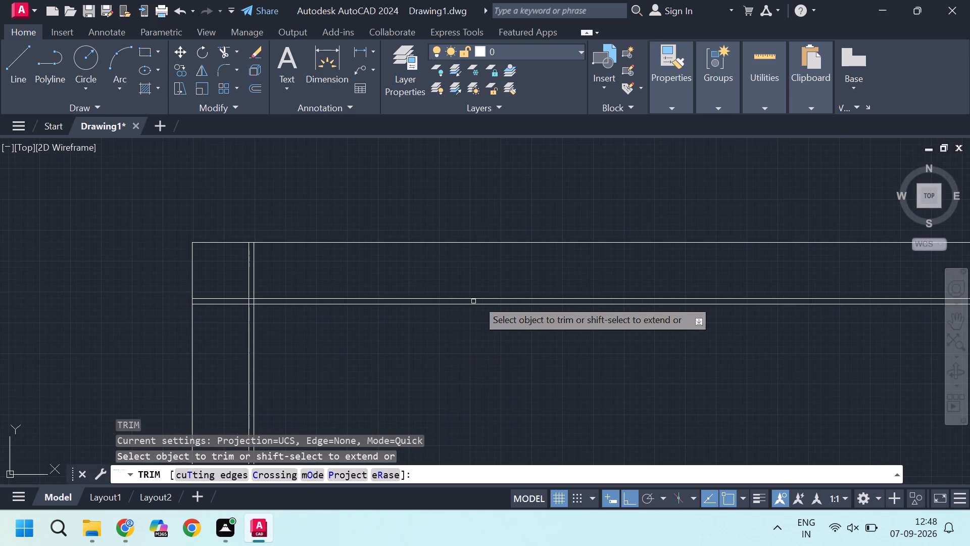
scroll(492, 294, up, 2)
scroll(378, 300, down, 2)
scroll(196, 272, up, 2)
click(196, 272)
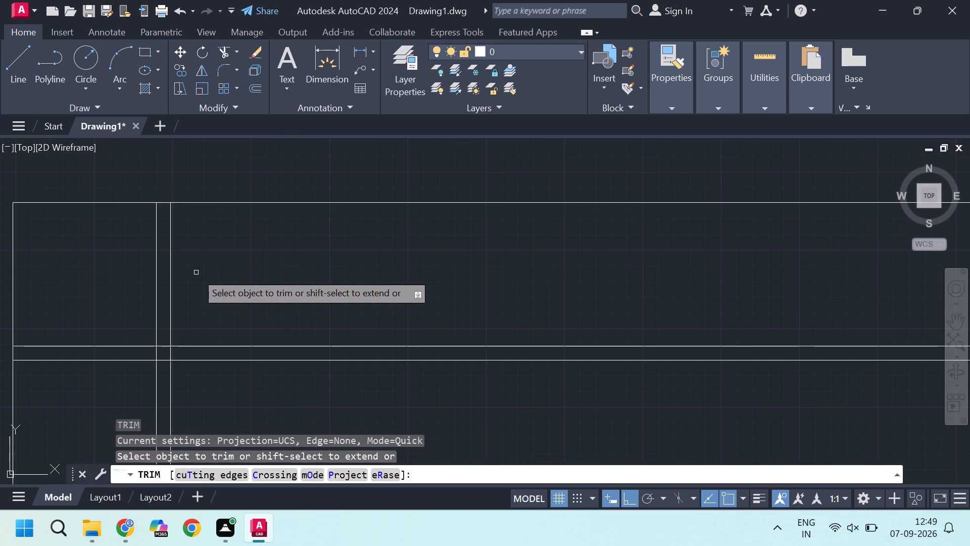
click(65, 390)
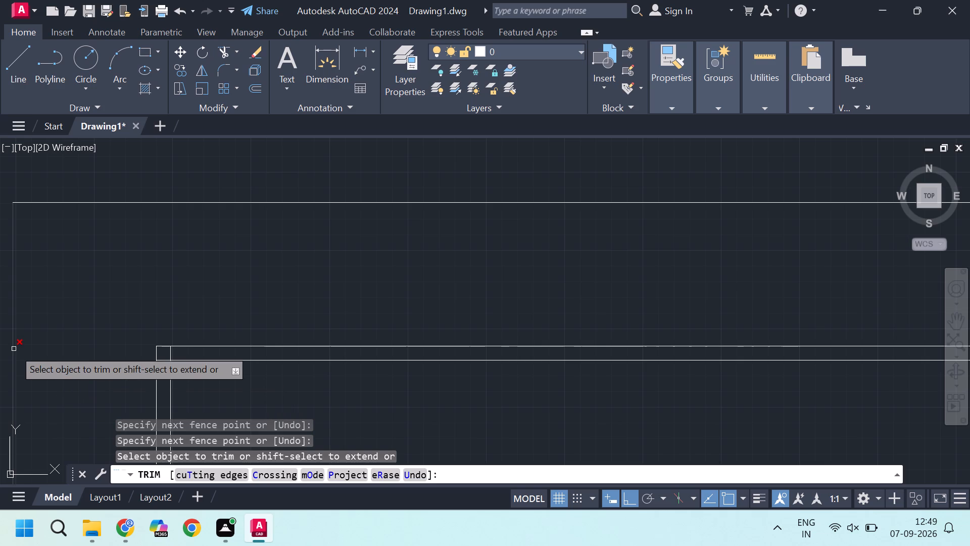
ctrl+scroll(14, 349, down, 5)
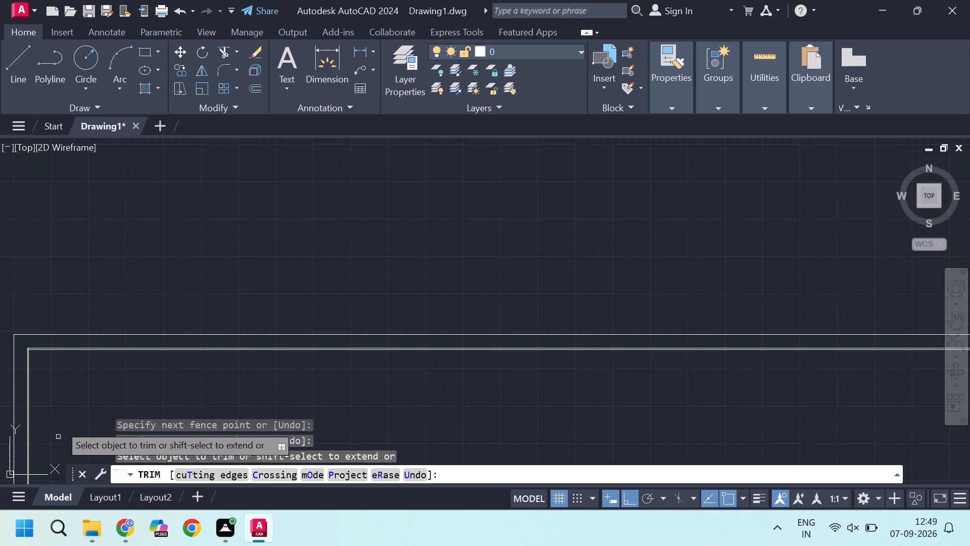
scroll(63, 417, up, 1)
middle_drag(63, 417, 243, 378)
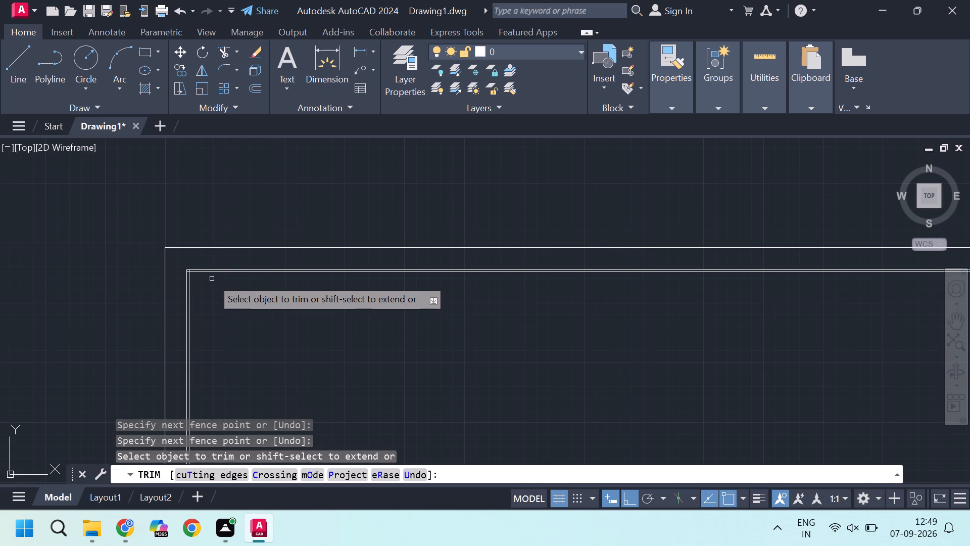
scroll(206, 271, up, 3)
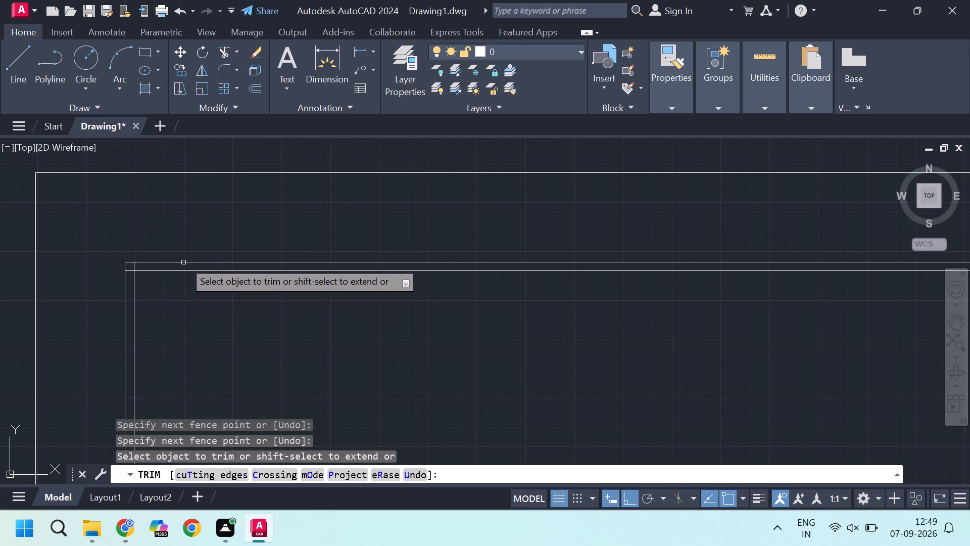
scroll(184, 261, down, 4)
scroll(178, 269, up, 4)
scroll(181, 259, down, 2)
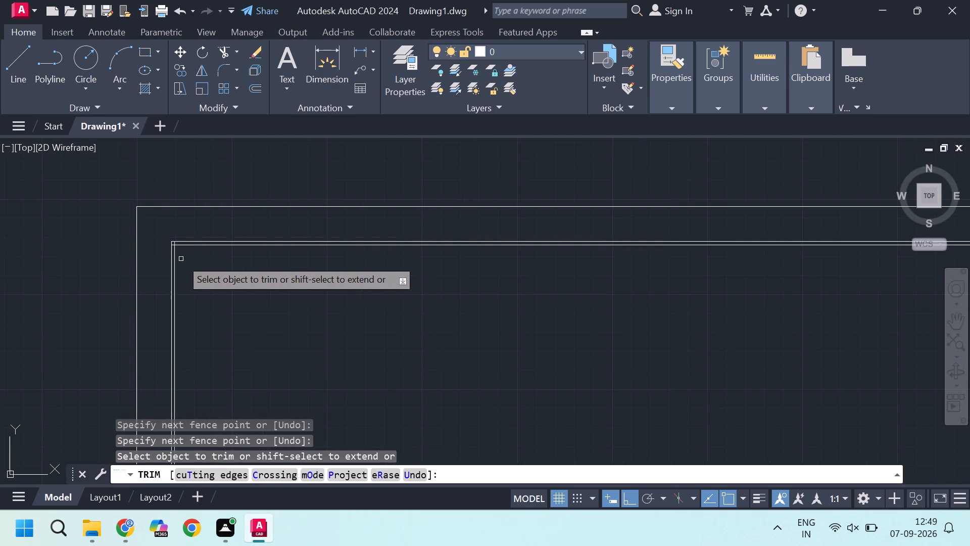
key(Escape)
key(Escape)
key(Escape)
key(Escape)
key(Escape)
key(Escape)
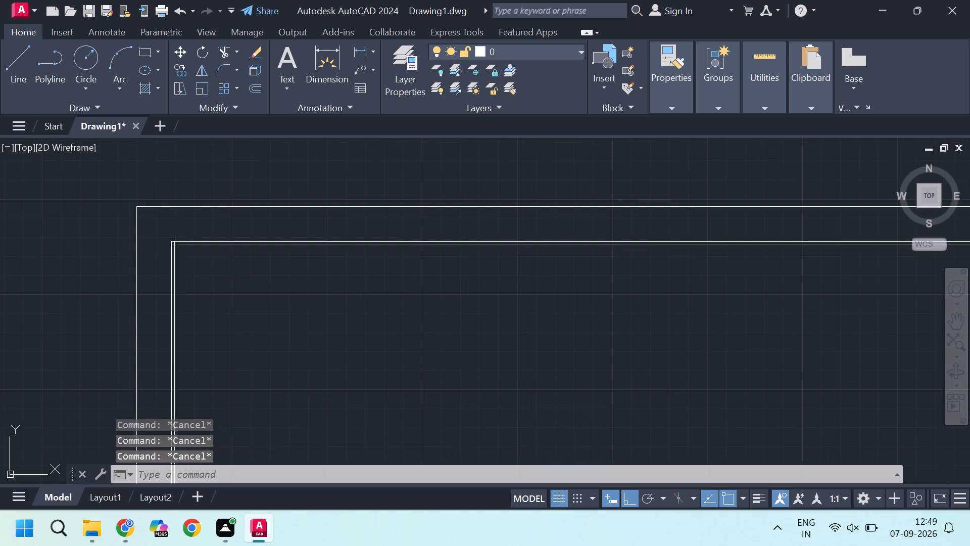
Check the horizontal gap between the wall's outer corner and the left boundary line using a temporary line.
scroll(170, 244, up, 1)
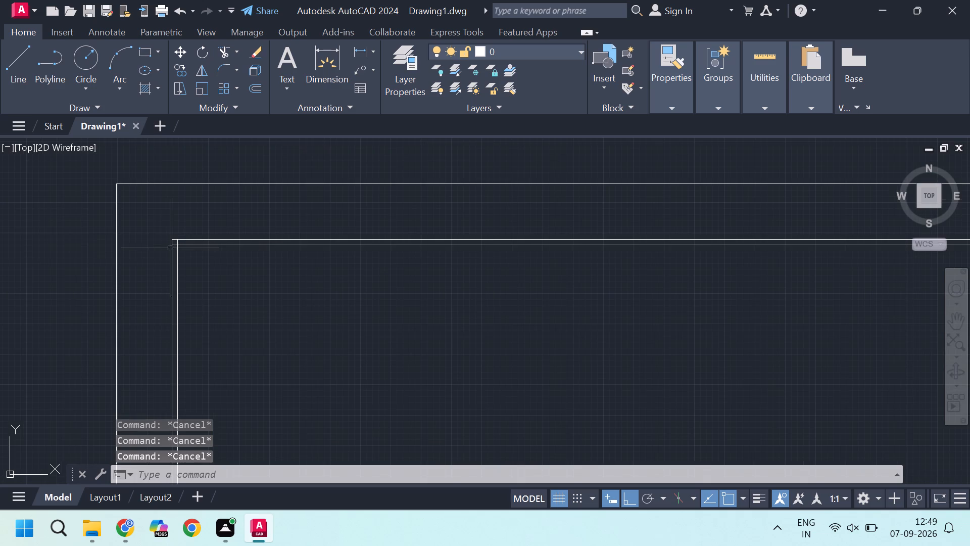
scroll(170, 248, up, 2)
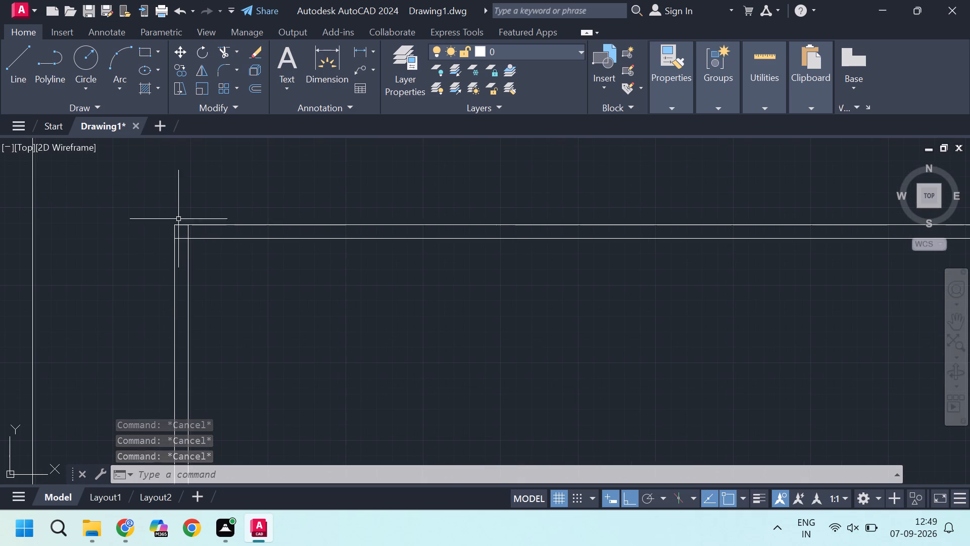
middle_drag(179, 247, 189, 361)
key(l)
key(Return)
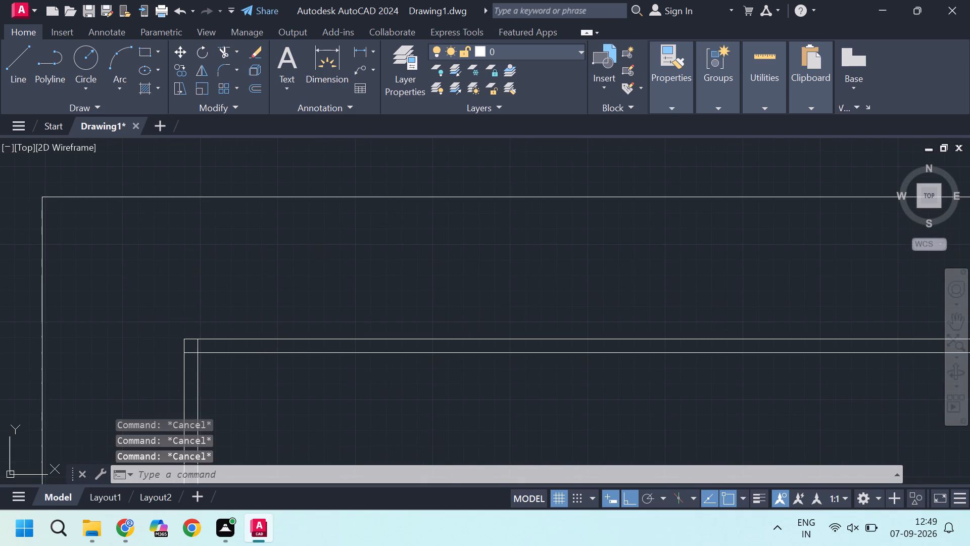
drag(195, 342, 194, 330)
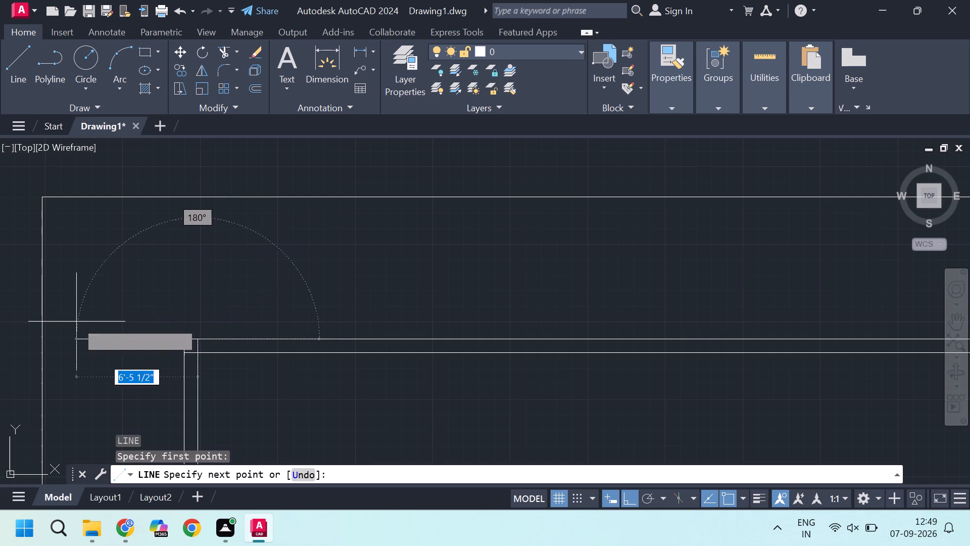
key(Escape)
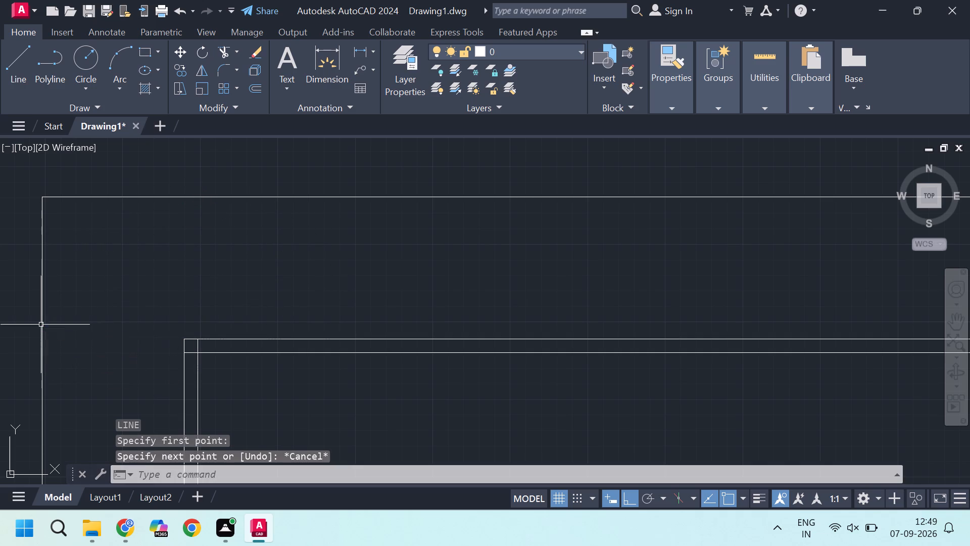
key(l)
key(Return)
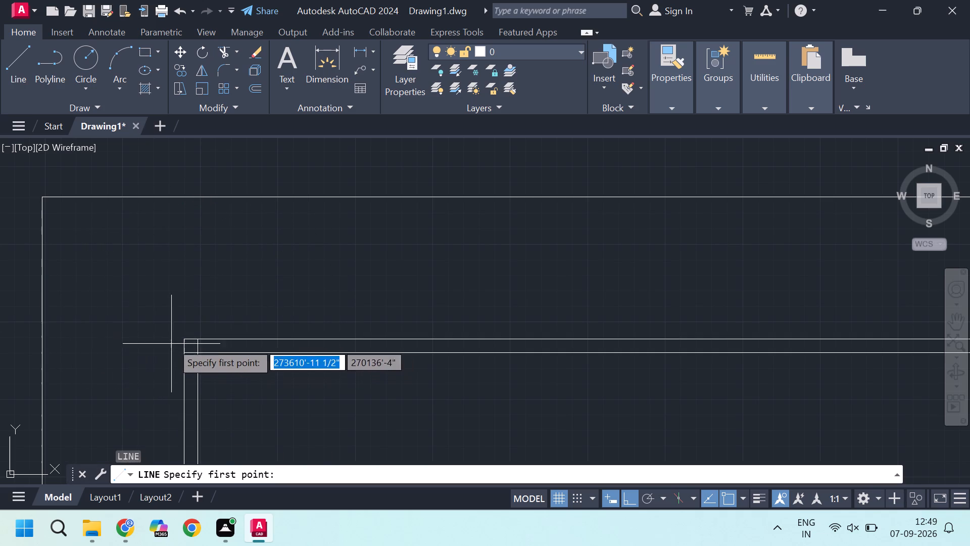
drag(178, 337, 168, 338)
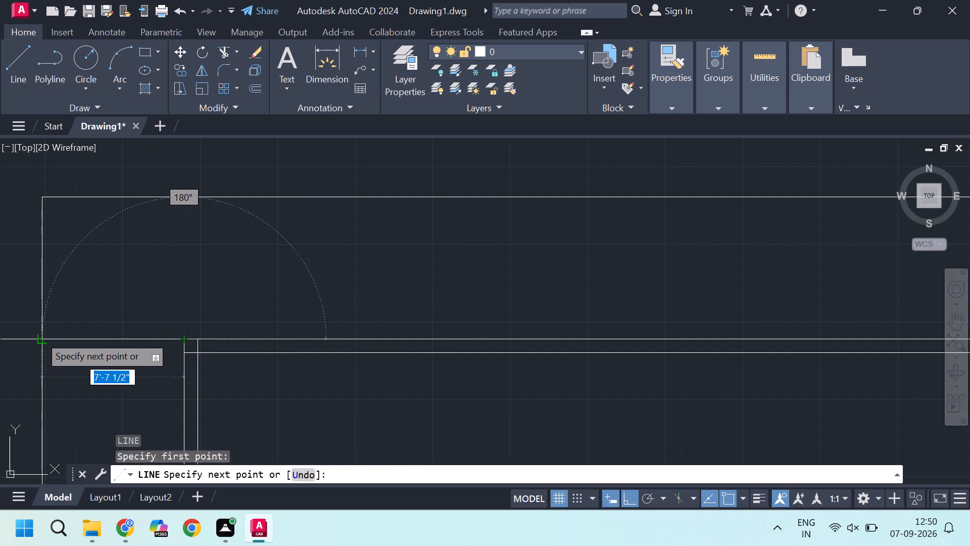
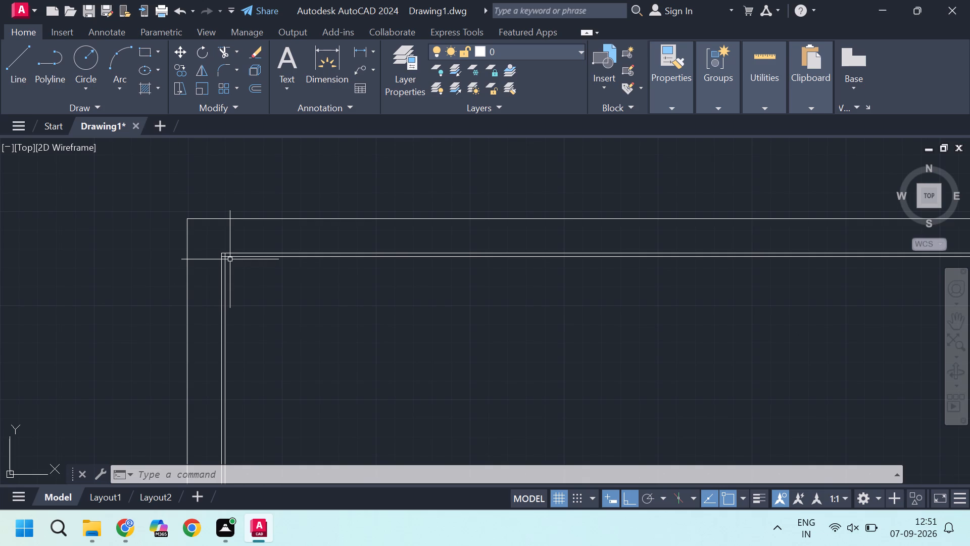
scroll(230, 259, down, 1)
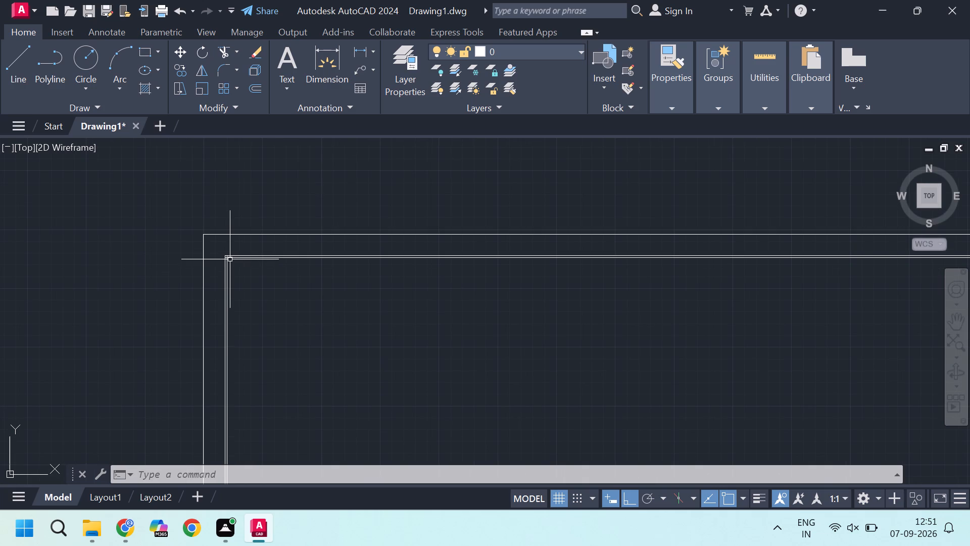
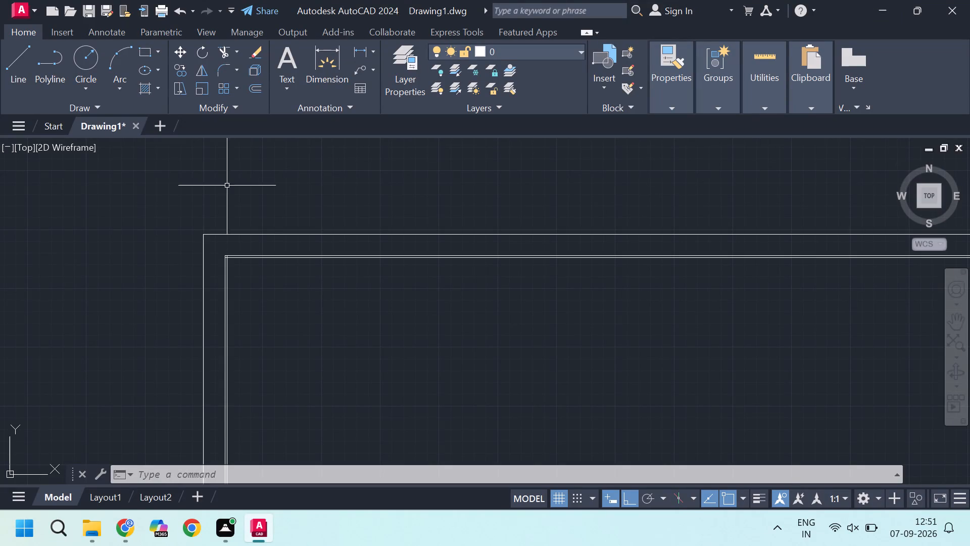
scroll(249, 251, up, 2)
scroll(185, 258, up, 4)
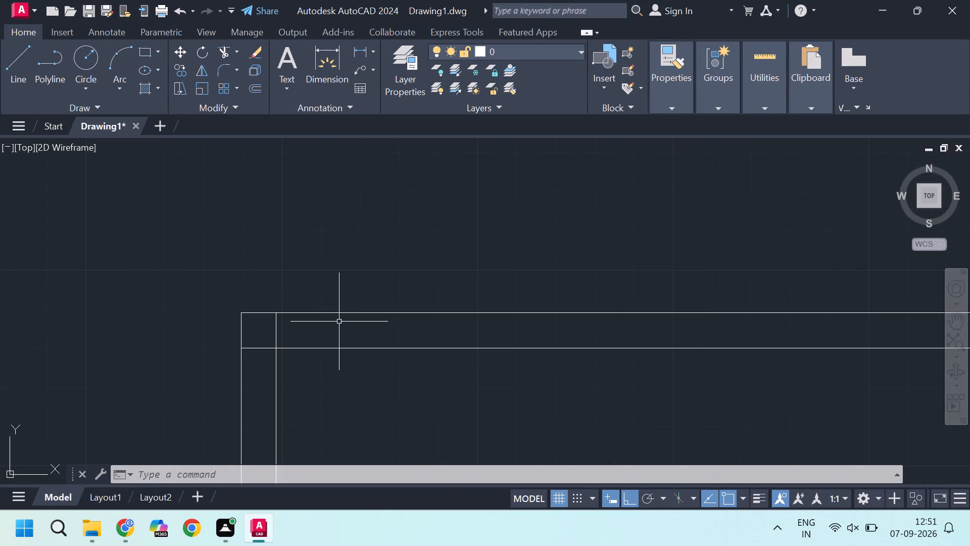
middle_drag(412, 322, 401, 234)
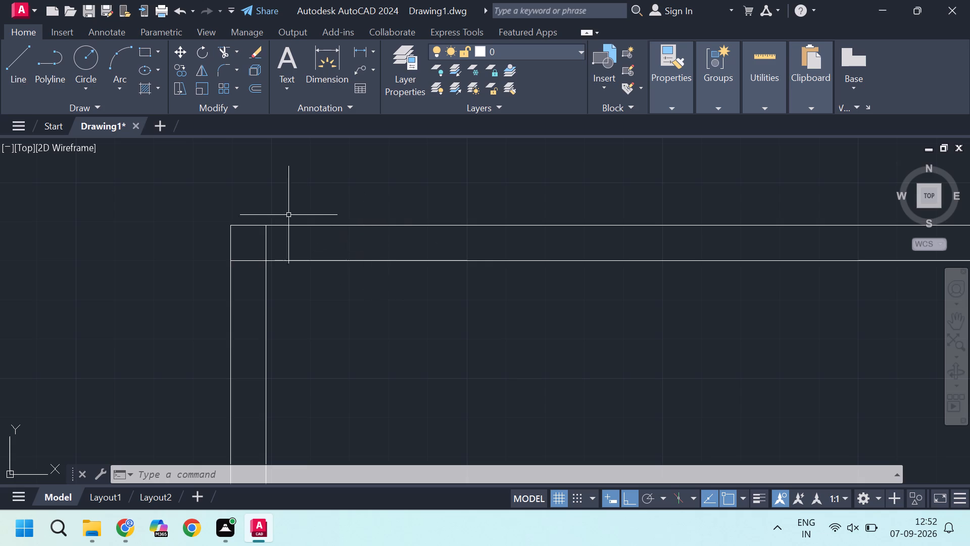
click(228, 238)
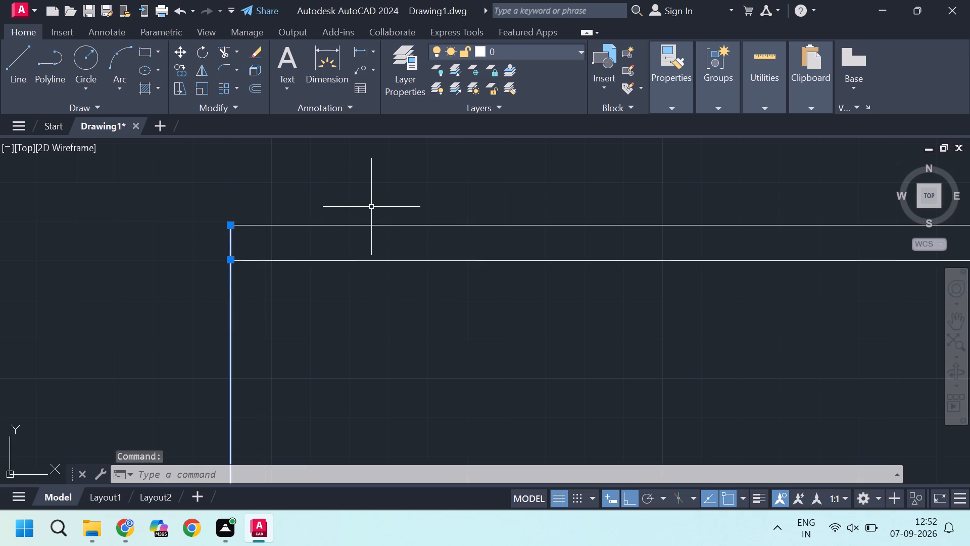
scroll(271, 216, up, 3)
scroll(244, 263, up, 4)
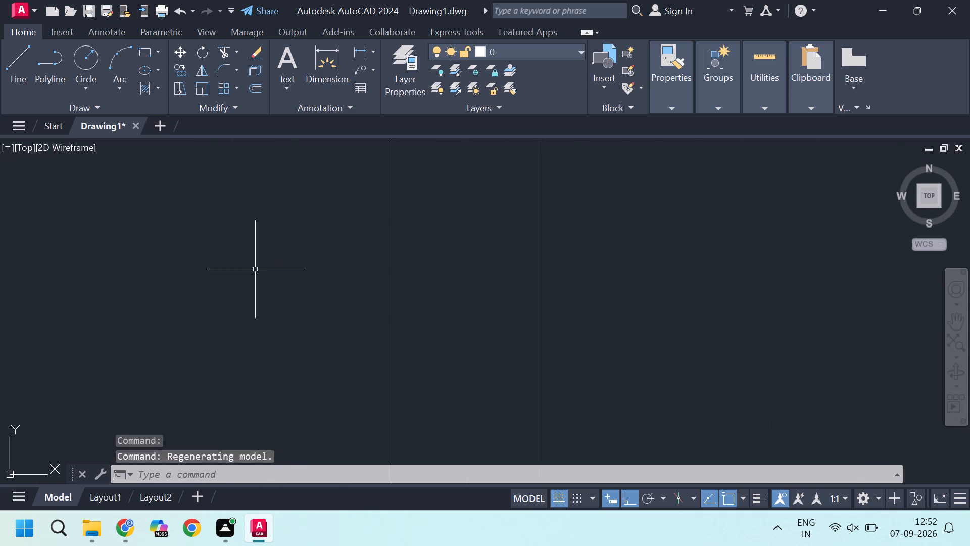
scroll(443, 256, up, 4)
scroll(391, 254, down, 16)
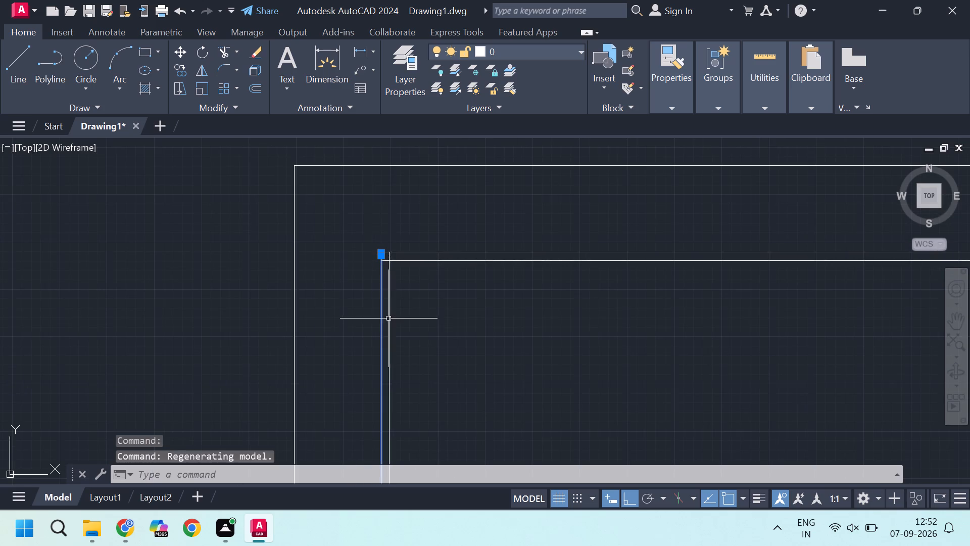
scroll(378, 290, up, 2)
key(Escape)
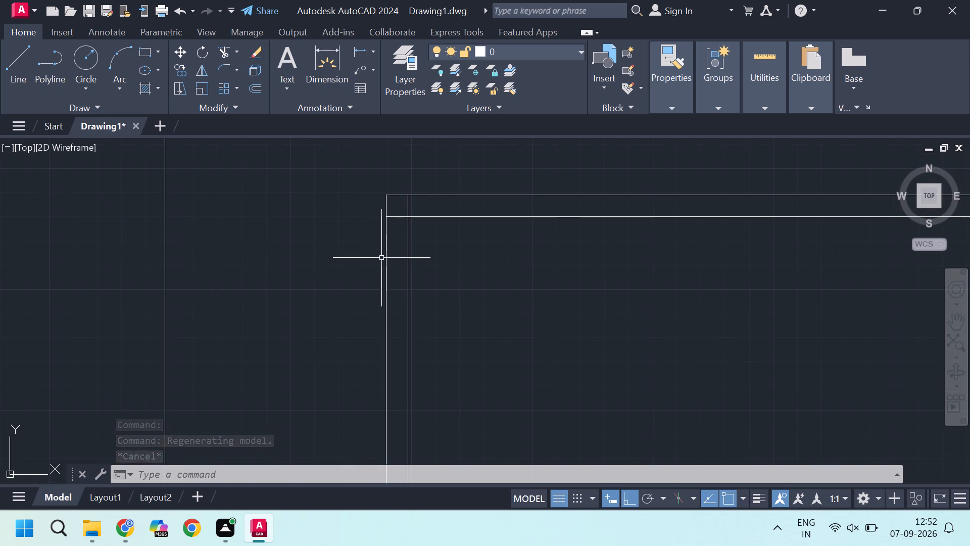
Offset the outer left vertical boundary line 90' to the right, towards the plan's interior.
scroll(387, 265, down, 1)
scroll(339, 249, down, 2)
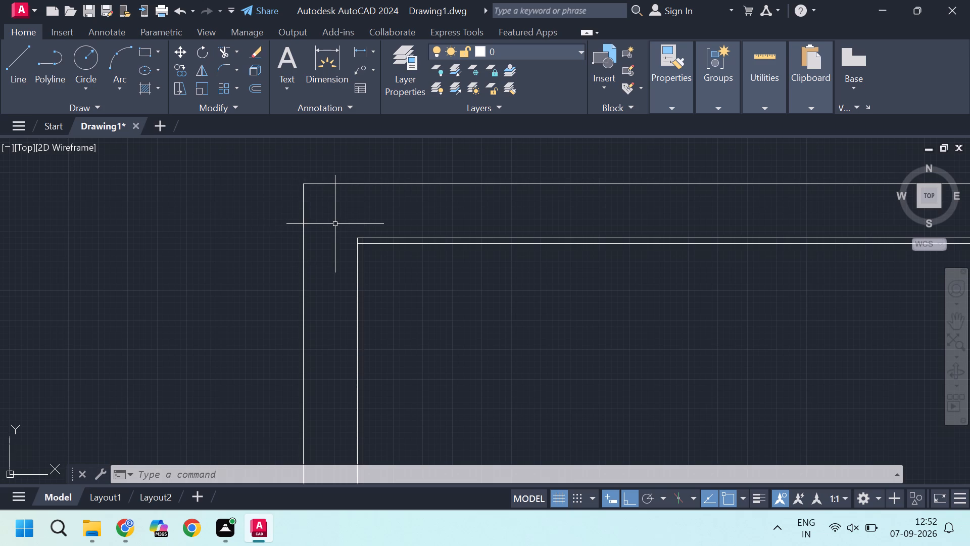
click(303, 226)
key(o)
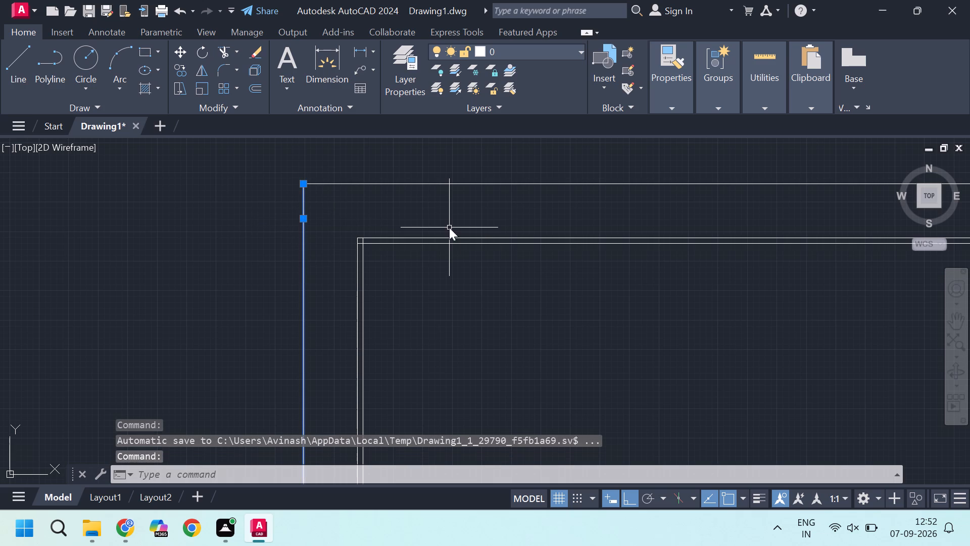
key(Return)
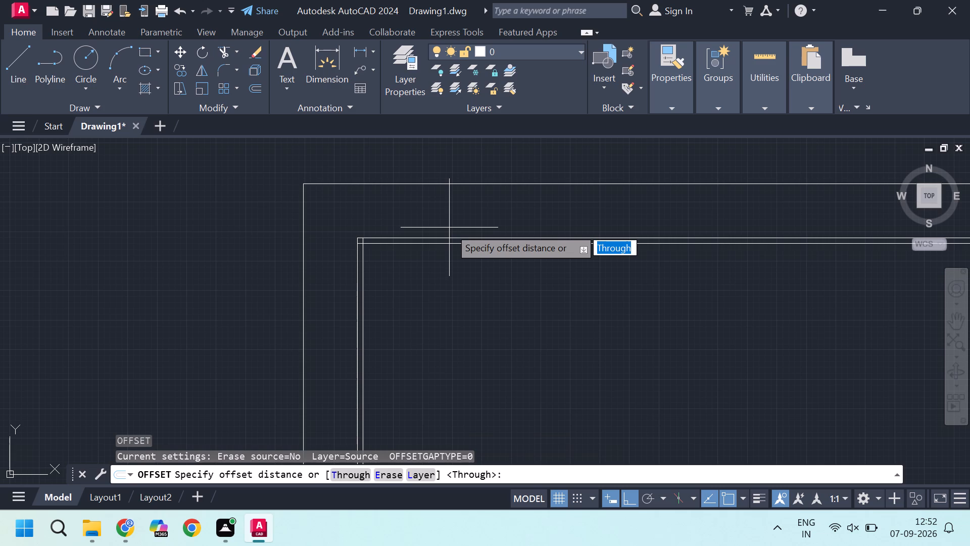
text(90')
key(Return)
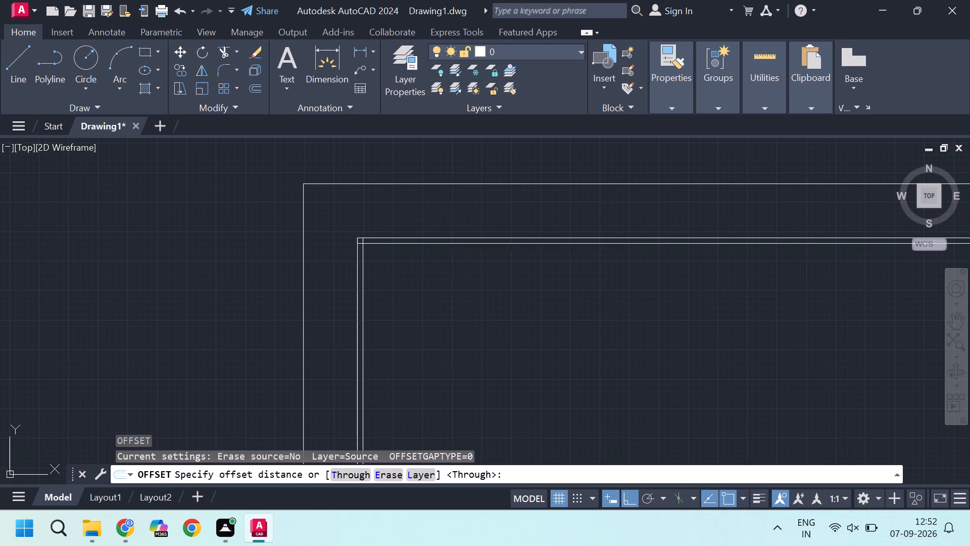
scroll(439, 281, down, 4)
scroll(488, 268, up, 6)
scroll(556, 281, down, 3)
click(739, 281)
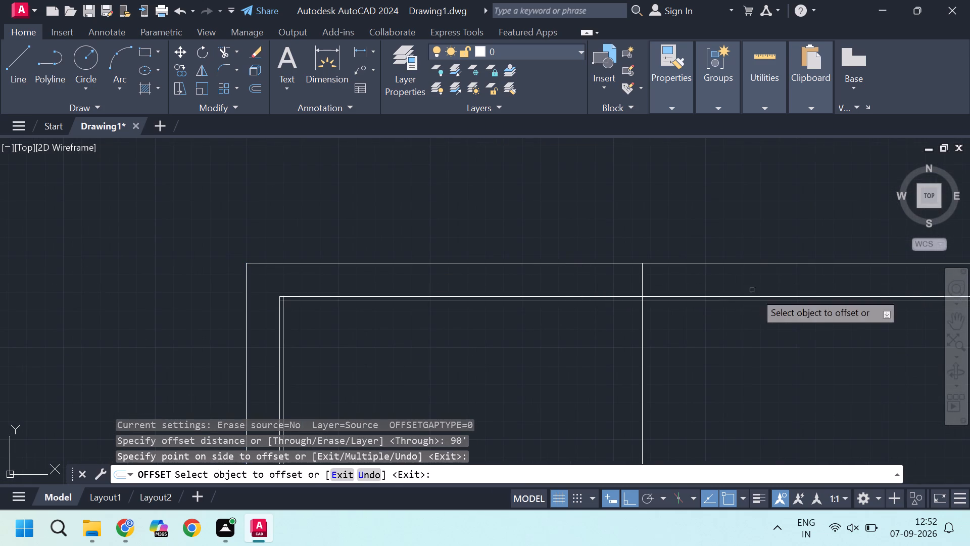
Offset the outer top horizontal boundary line 54' downward.
click(558, 262)
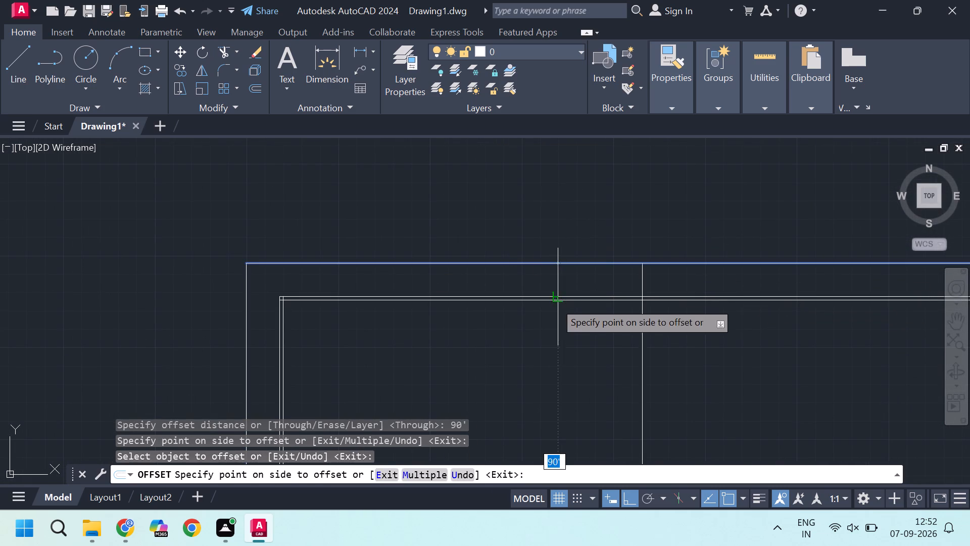
scroll(550, 325, down, 3)
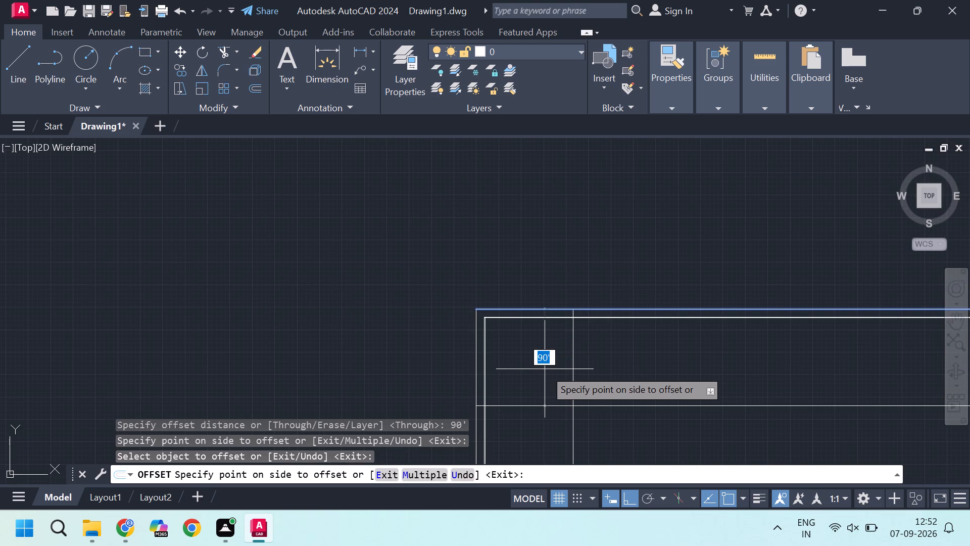
text(54)
key(apostrophe)
key(Return)
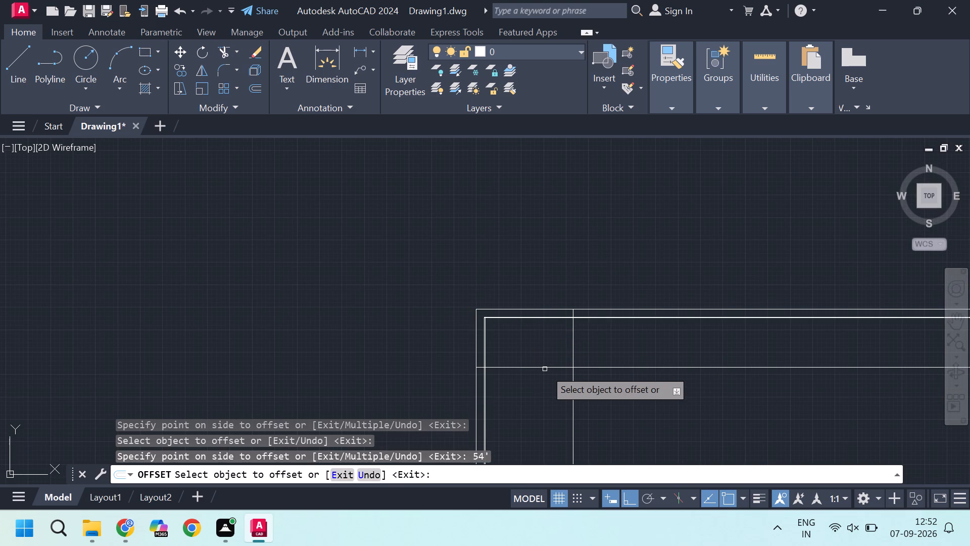
scroll(539, 363, up, 2)
scroll(564, 332, down, 2)
scroll(555, 349, up, 4)
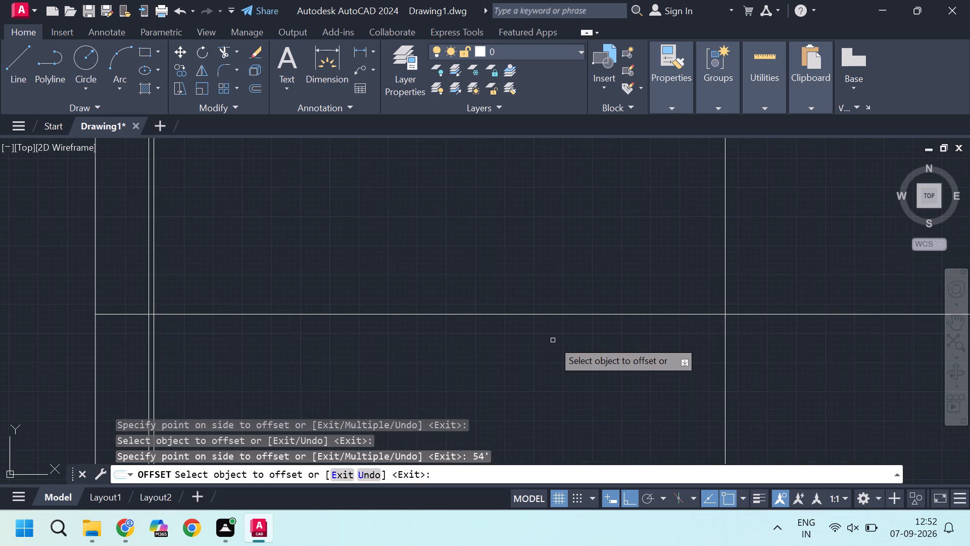
scroll(553, 340, down, 2)
key(Escape)
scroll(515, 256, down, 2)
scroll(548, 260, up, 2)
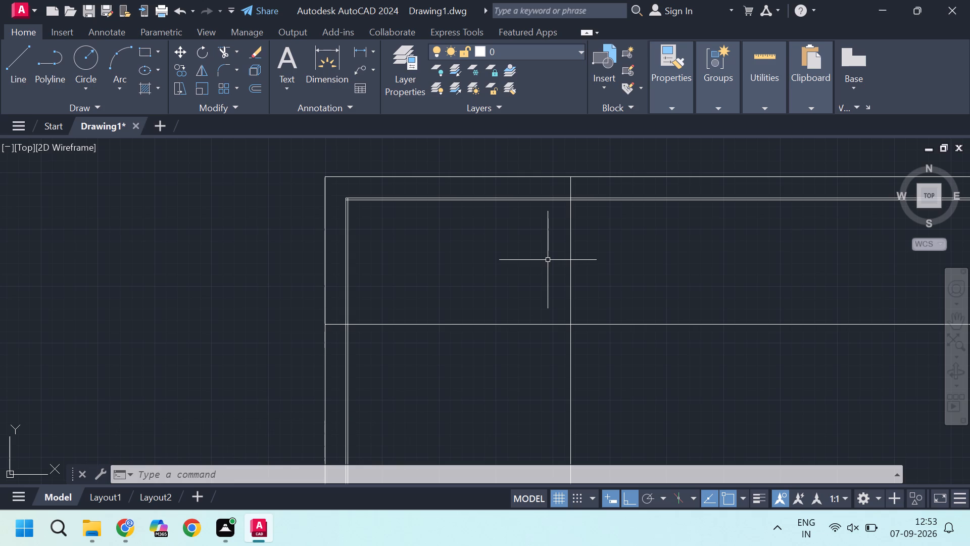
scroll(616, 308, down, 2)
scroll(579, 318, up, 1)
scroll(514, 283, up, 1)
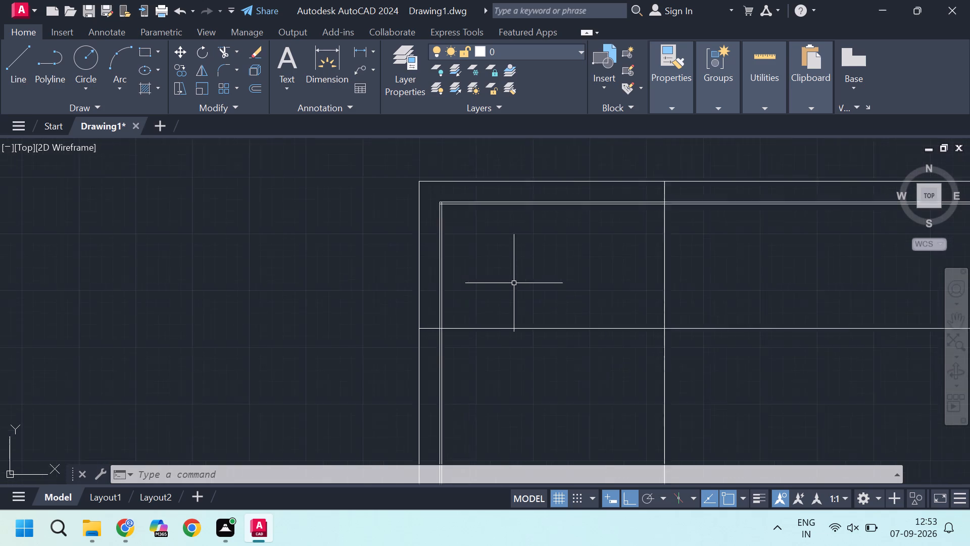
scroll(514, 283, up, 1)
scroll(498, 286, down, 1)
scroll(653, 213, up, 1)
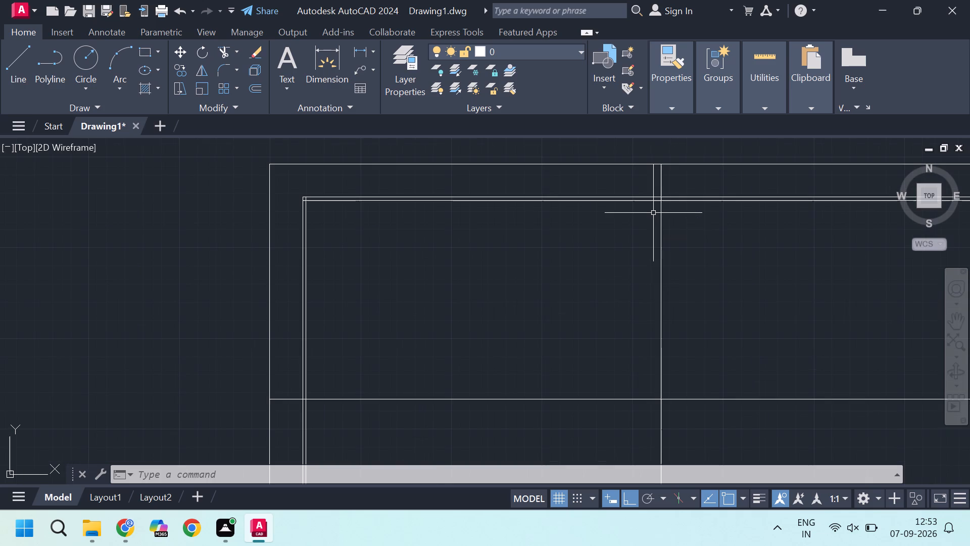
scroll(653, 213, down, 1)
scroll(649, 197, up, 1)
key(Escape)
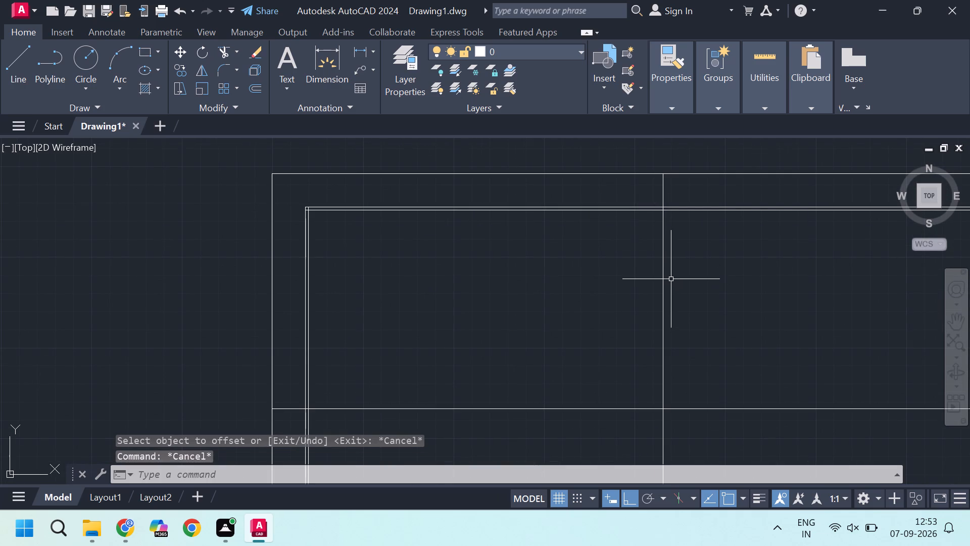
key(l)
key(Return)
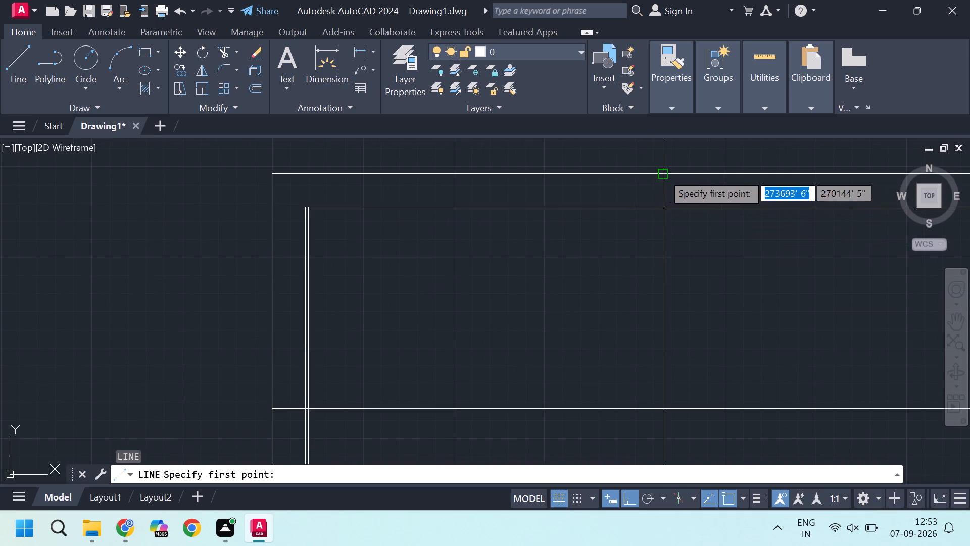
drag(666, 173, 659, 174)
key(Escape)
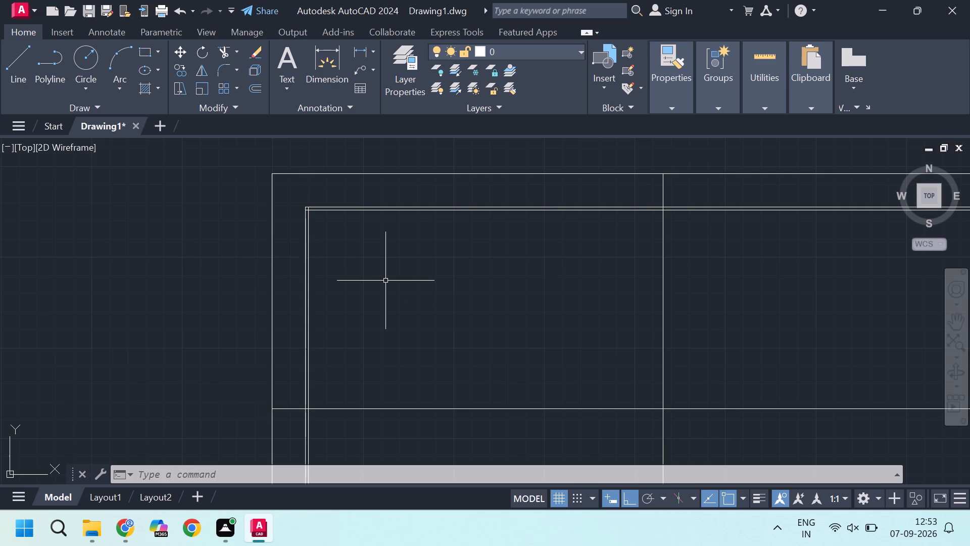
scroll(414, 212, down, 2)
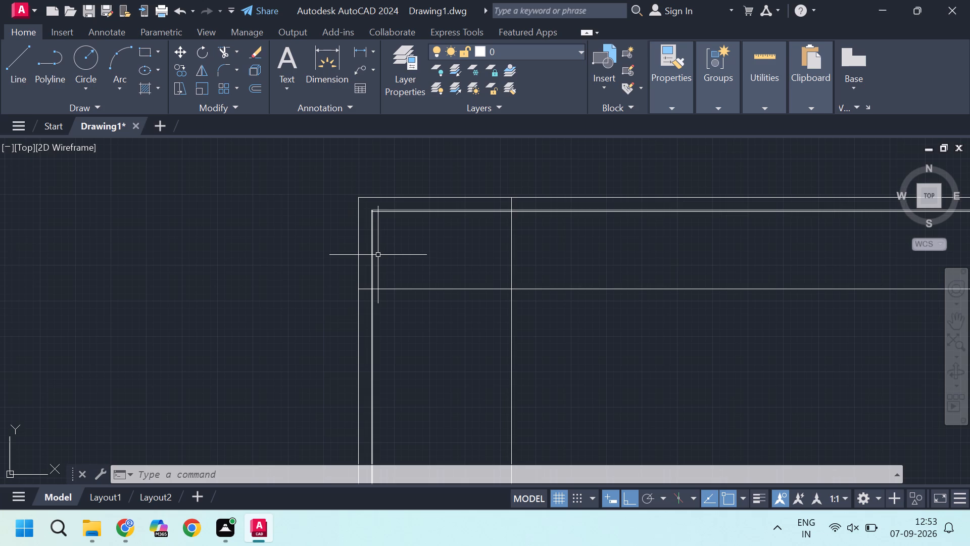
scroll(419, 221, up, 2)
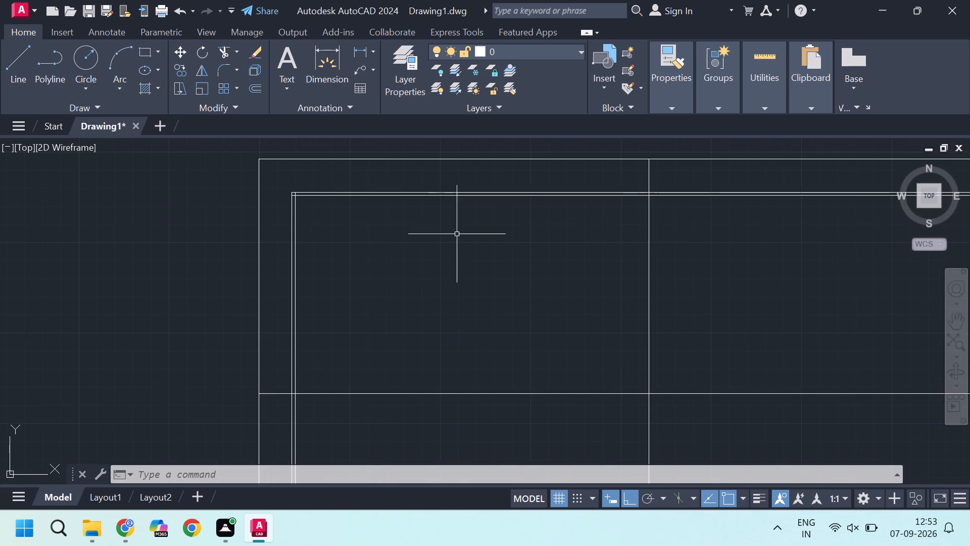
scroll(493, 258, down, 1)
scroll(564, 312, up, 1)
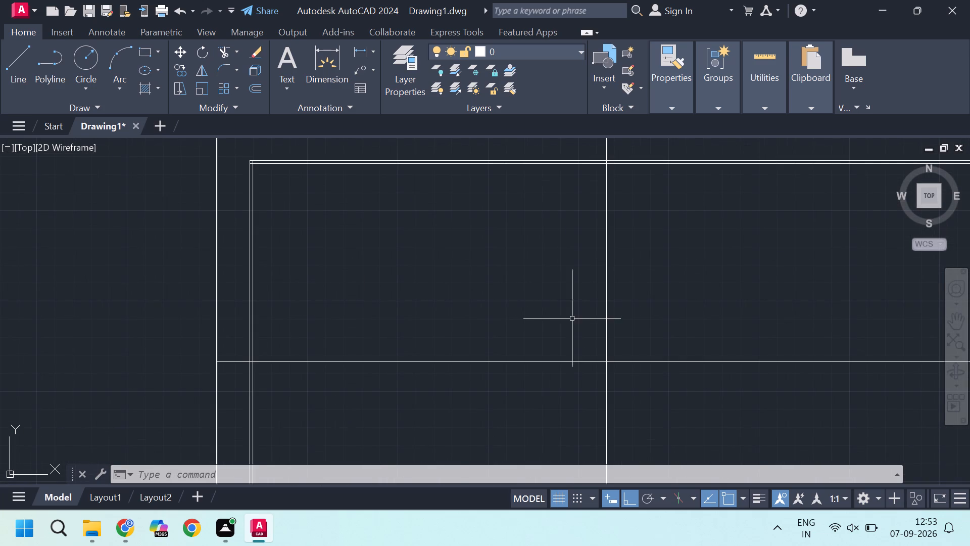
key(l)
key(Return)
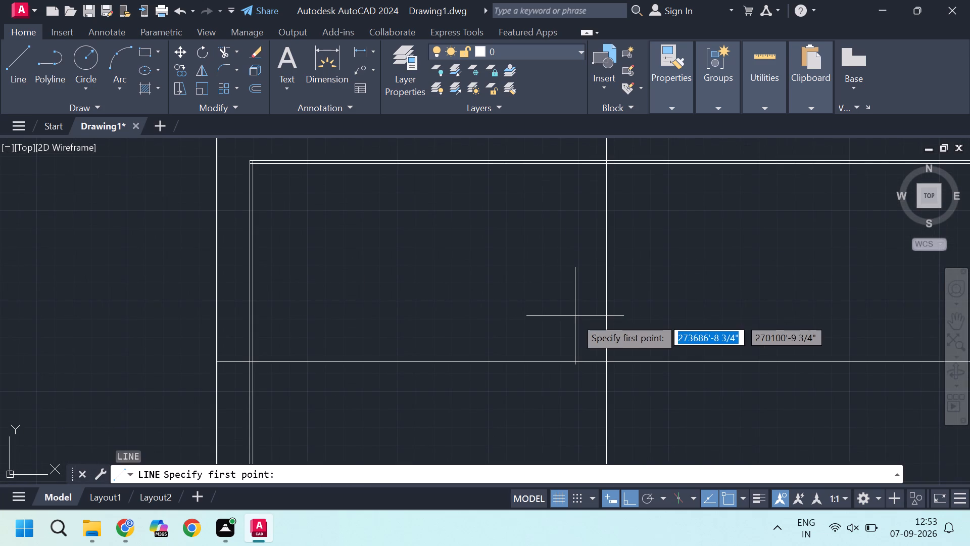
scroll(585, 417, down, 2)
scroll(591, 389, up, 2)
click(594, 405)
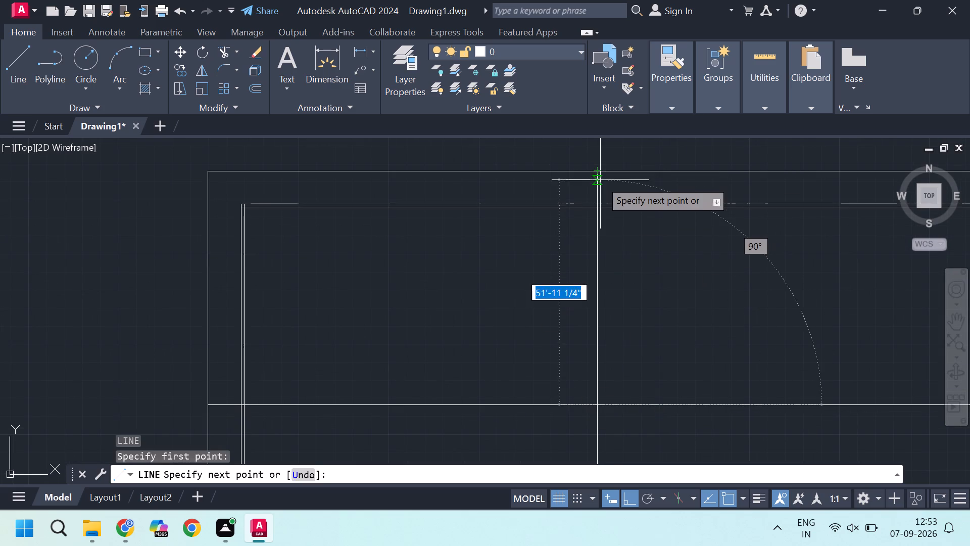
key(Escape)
Trim every line extending past the 90' and 54' offset lines to form a closed rectangular outer boundary.
scroll(618, 212, down, 1)
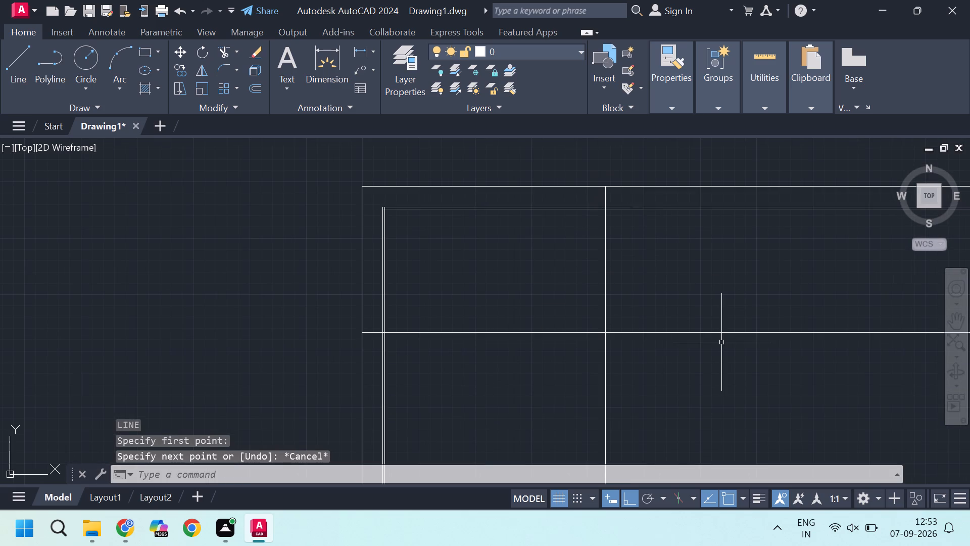
text(tr)
key(Return)
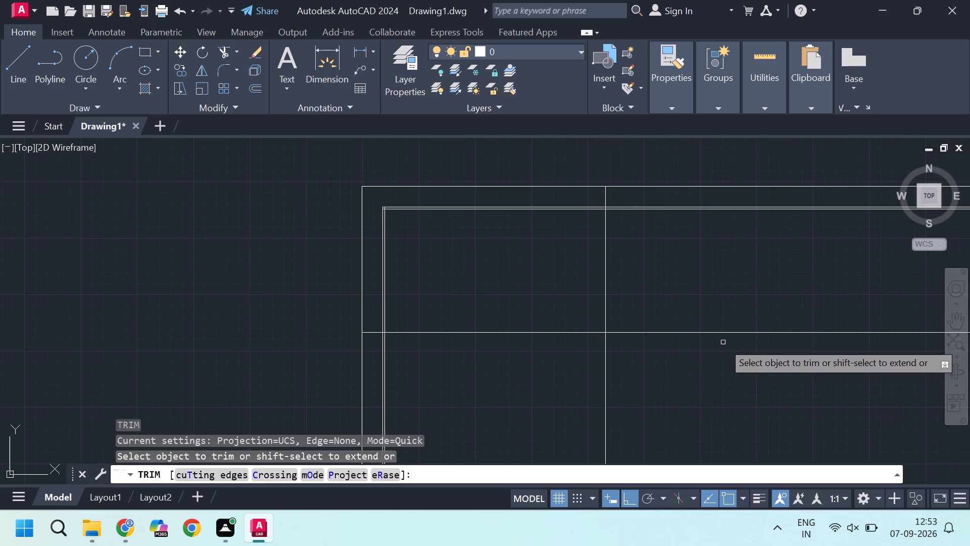
click(681, 150)
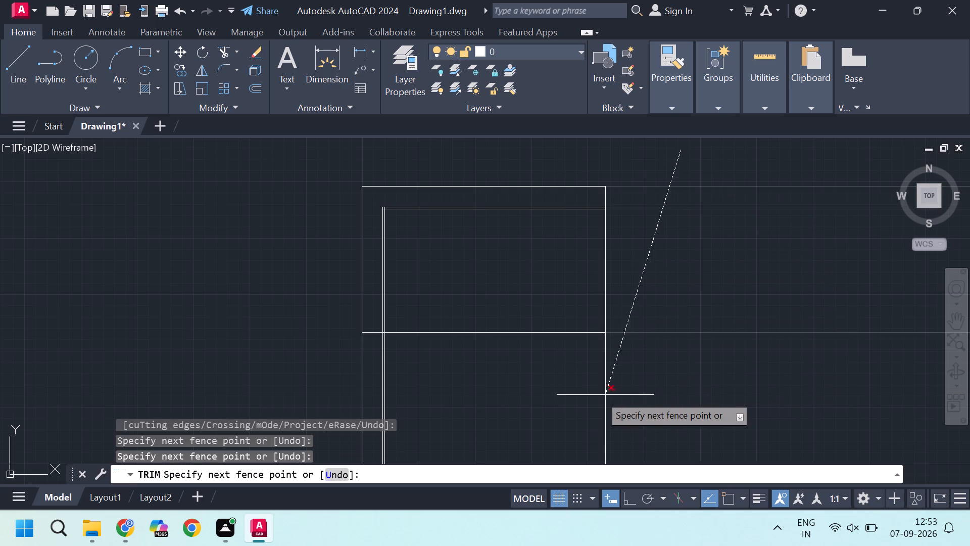
click(592, 395)
click(315, 363)
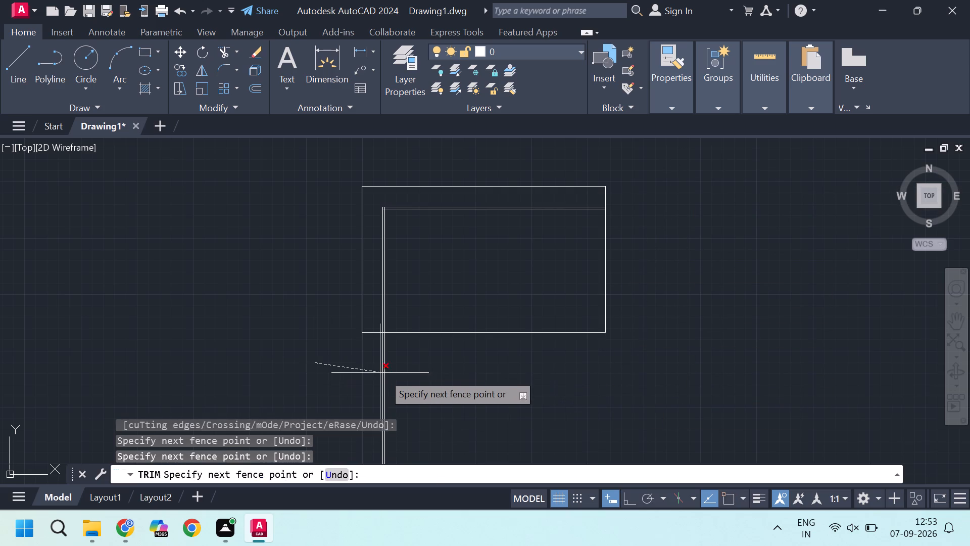
click(406, 374)
scroll(573, 206, up, 1)
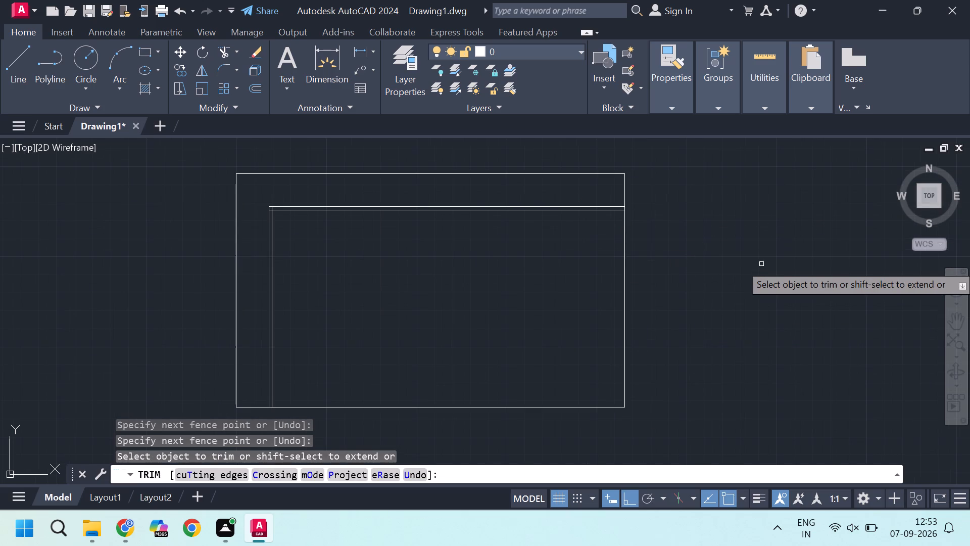
key(Escape)
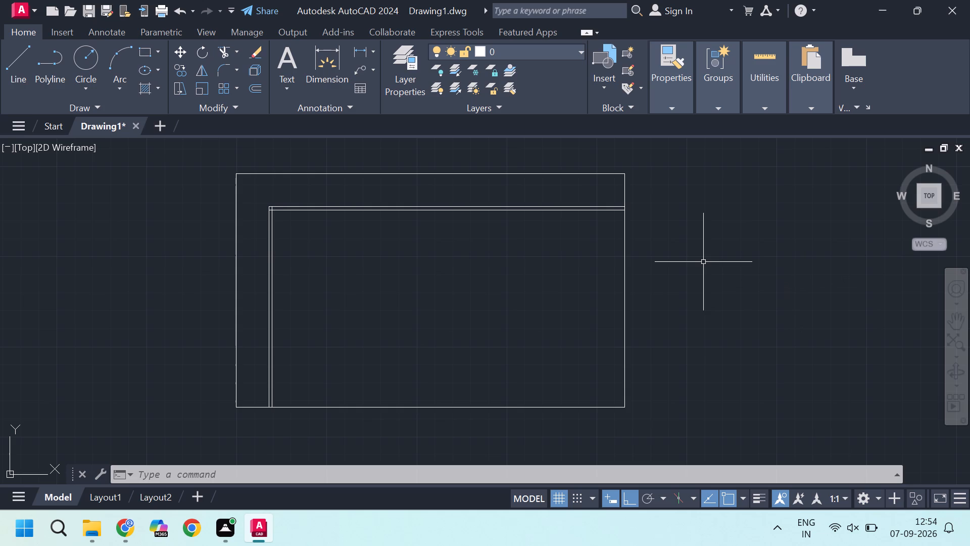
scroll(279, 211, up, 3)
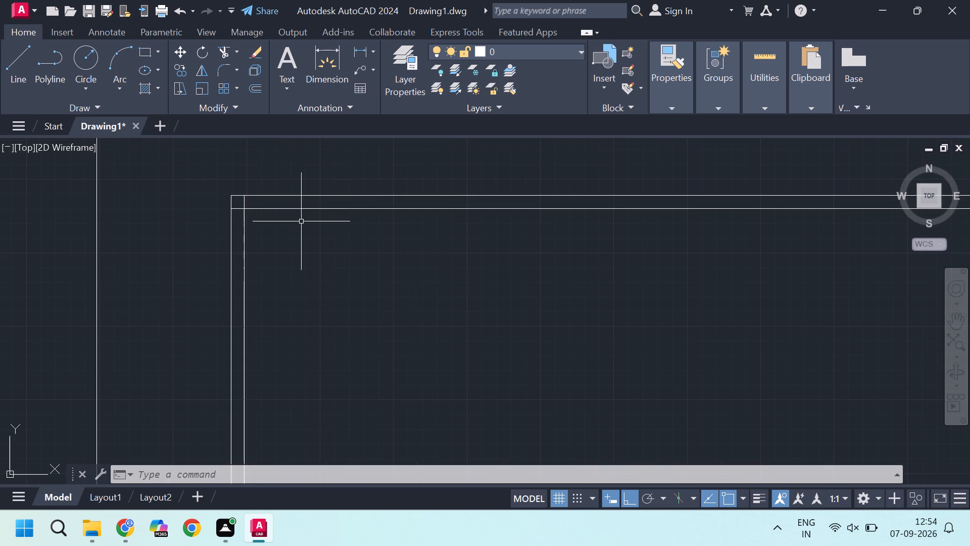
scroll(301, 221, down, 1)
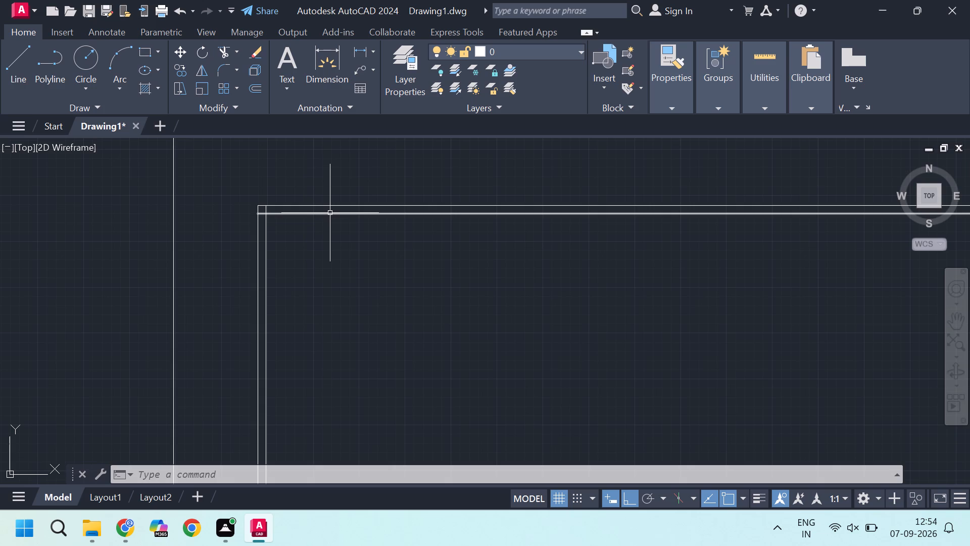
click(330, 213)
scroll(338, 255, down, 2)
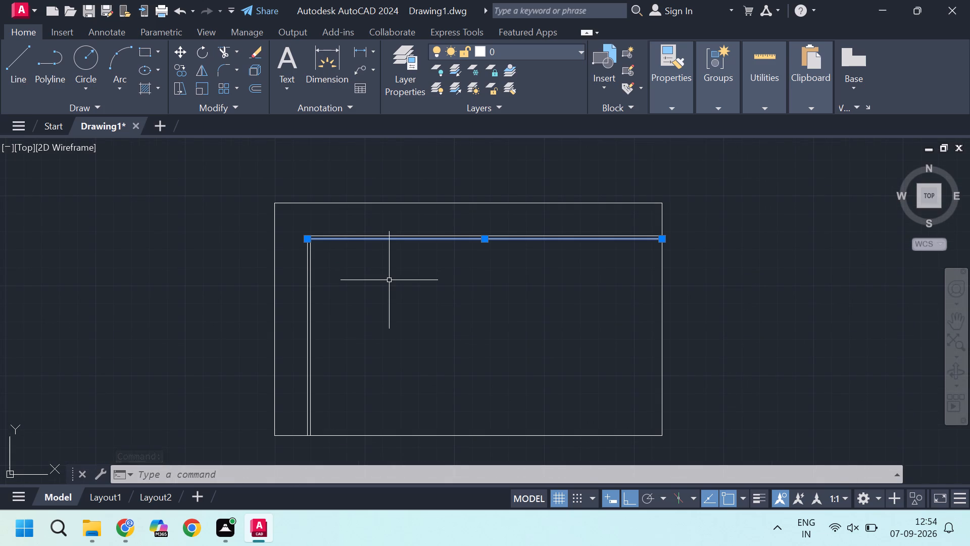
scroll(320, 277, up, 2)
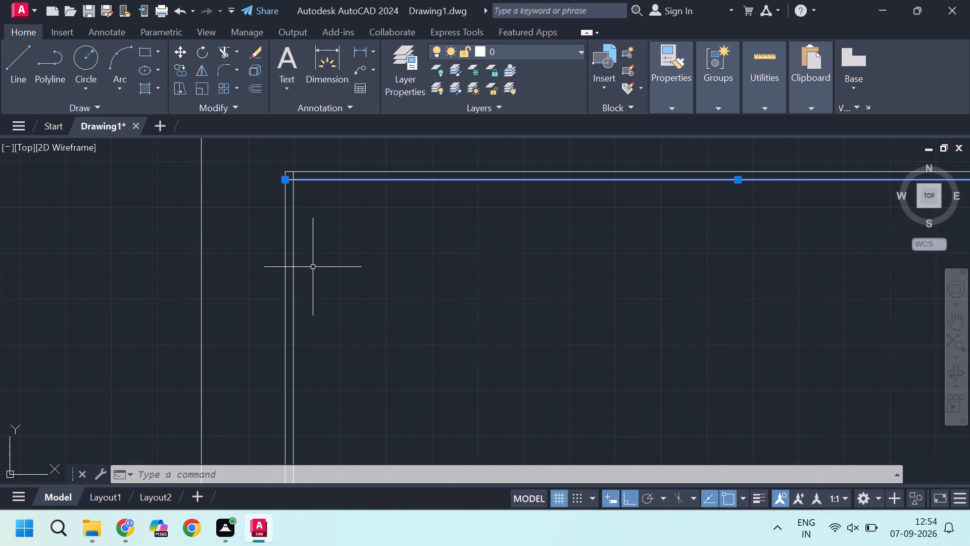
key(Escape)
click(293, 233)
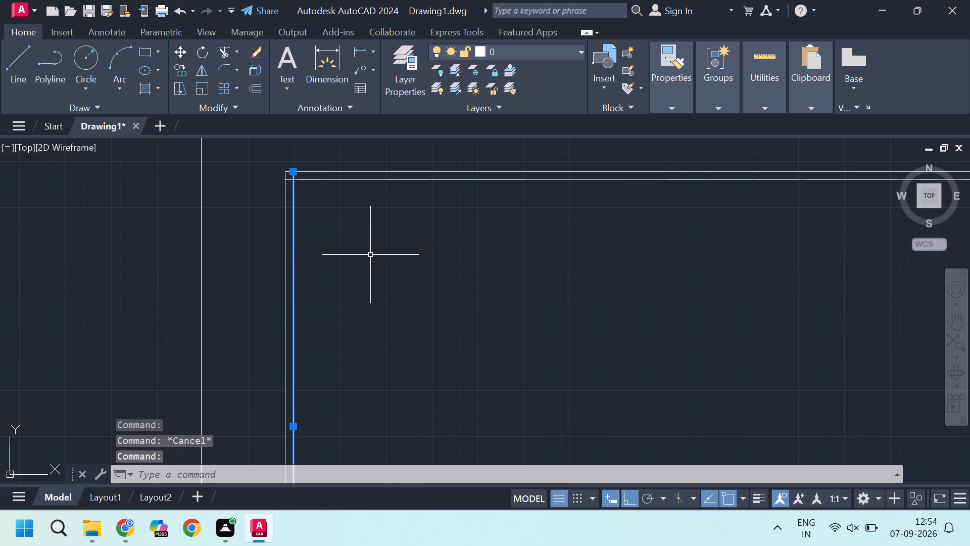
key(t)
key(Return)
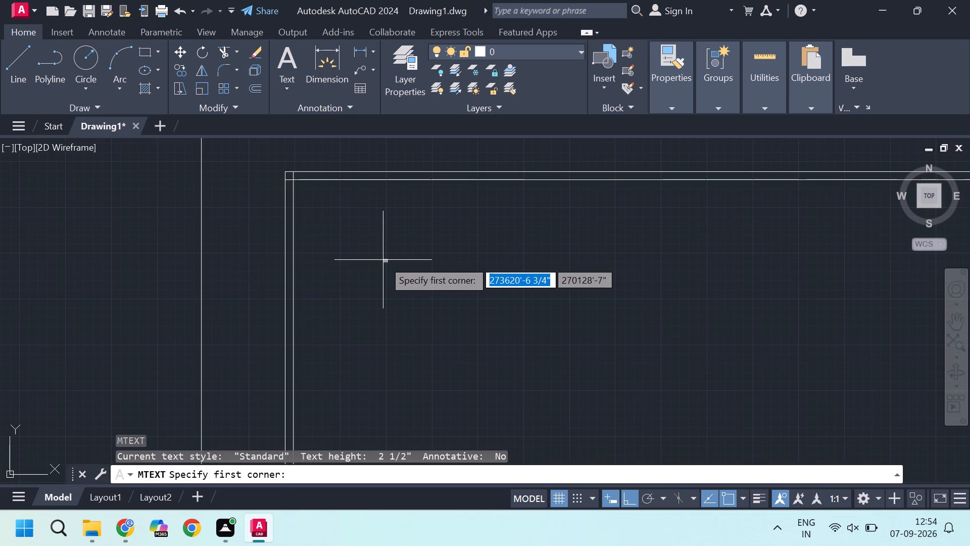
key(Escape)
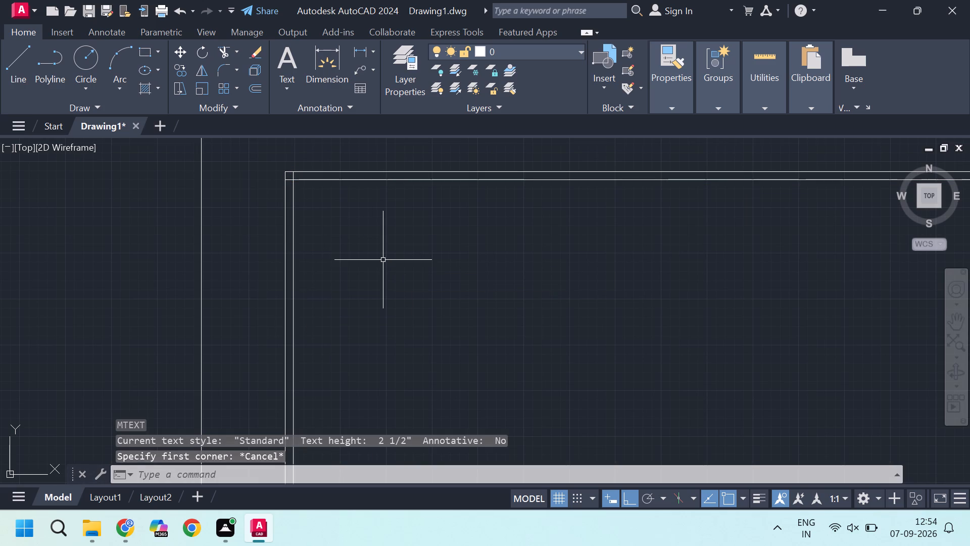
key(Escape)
Offset the left wall's inner line 15'3" to the right, and offset the new line 4.5" to form the first vertical partition wall.
click(292, 221)
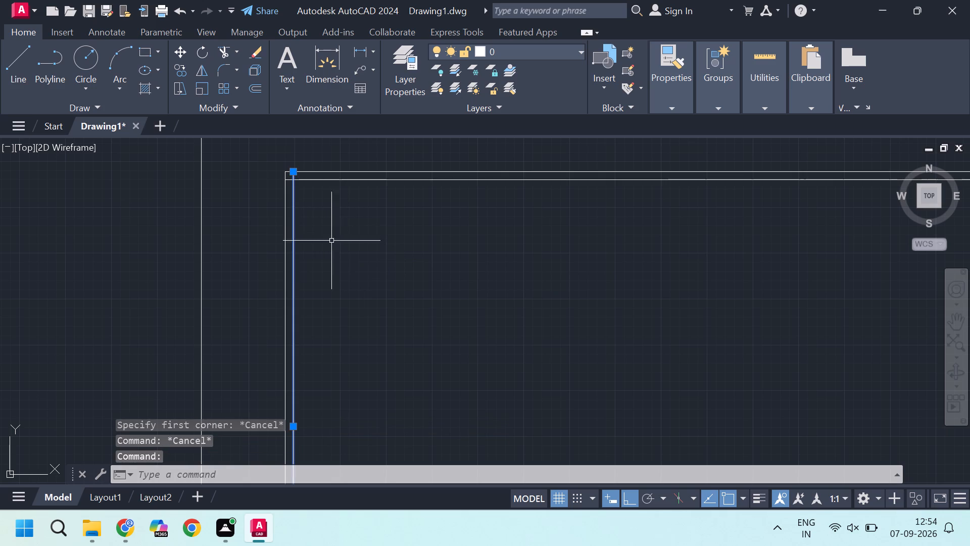
key(o)
key(Return)
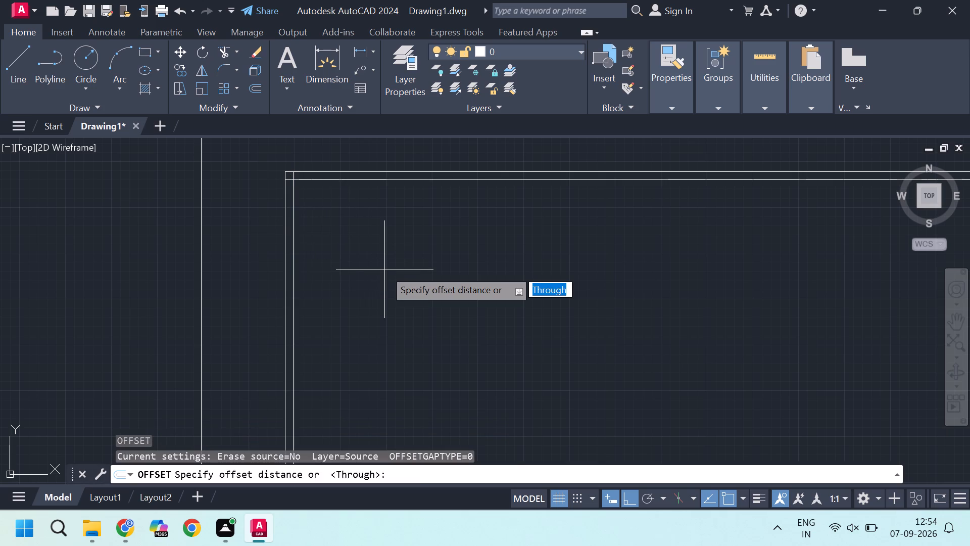
key(t)
key(Return)
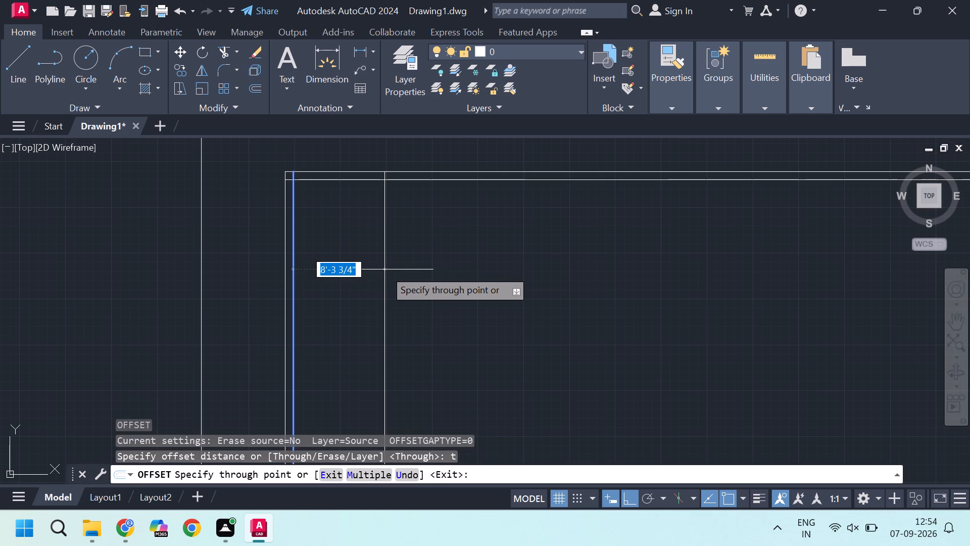
text(15)
text('3)
key(Return)
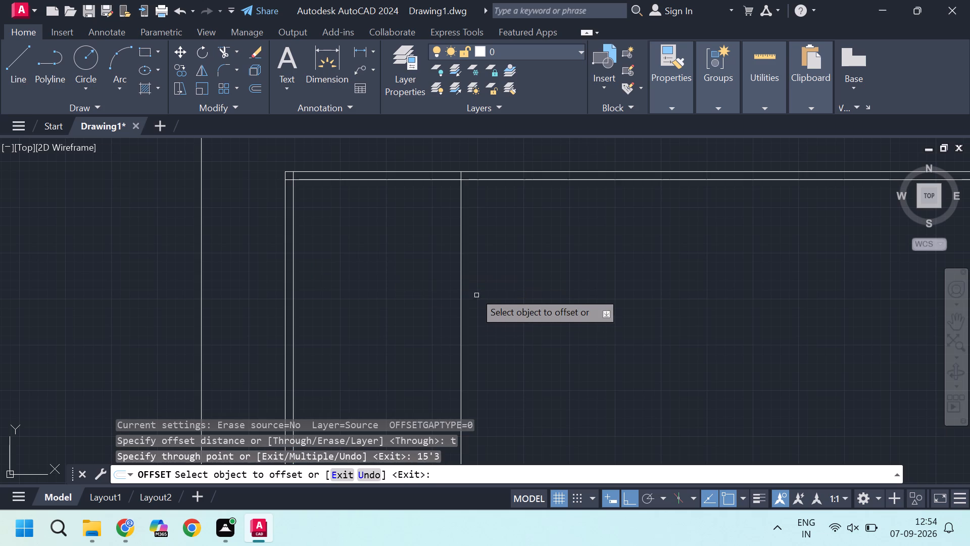
click(462, 285)
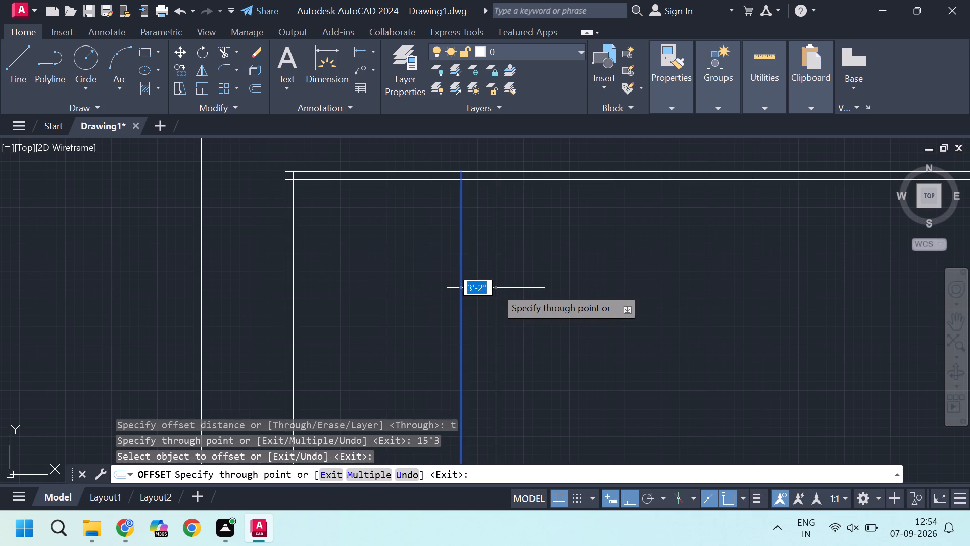
key(4)
text(.5)
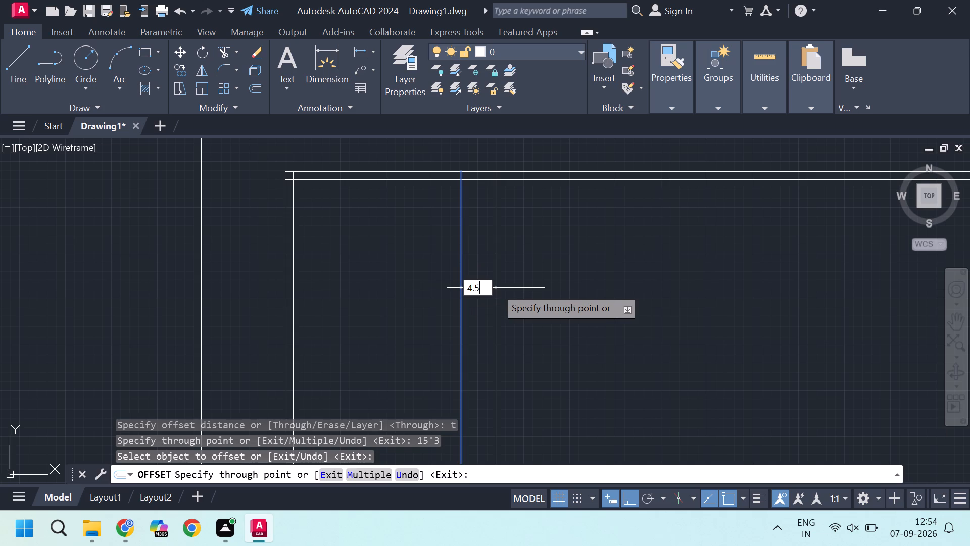
key(Return)
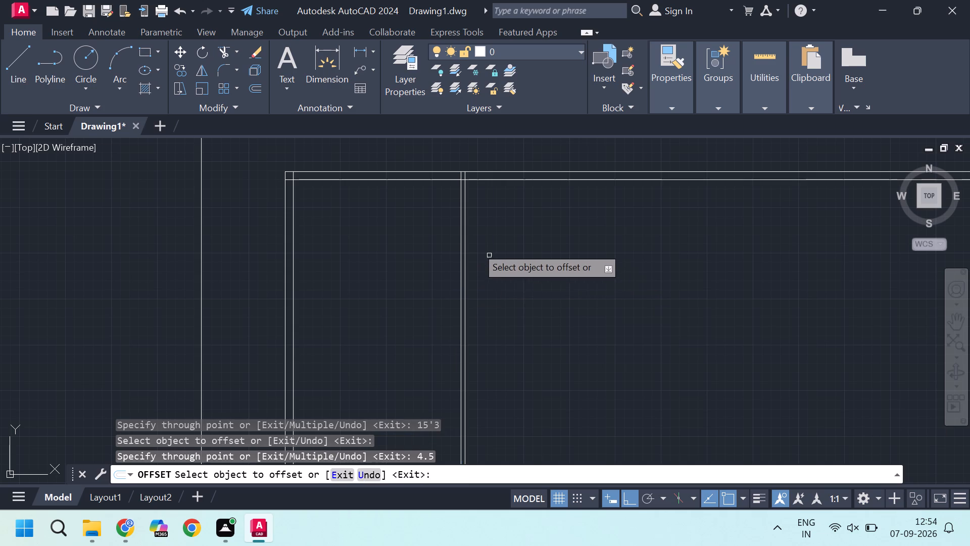
Offset the first partition's right line 5' to the right, and offset that line 4.5" to form the second partition wall.
scroll(489, 218, up, 2)
click(430, 218)
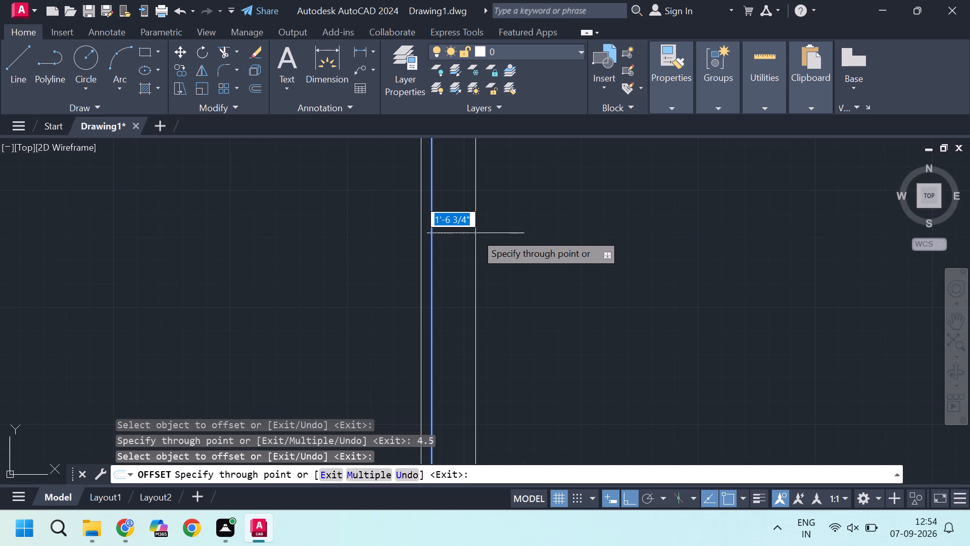
key(5)
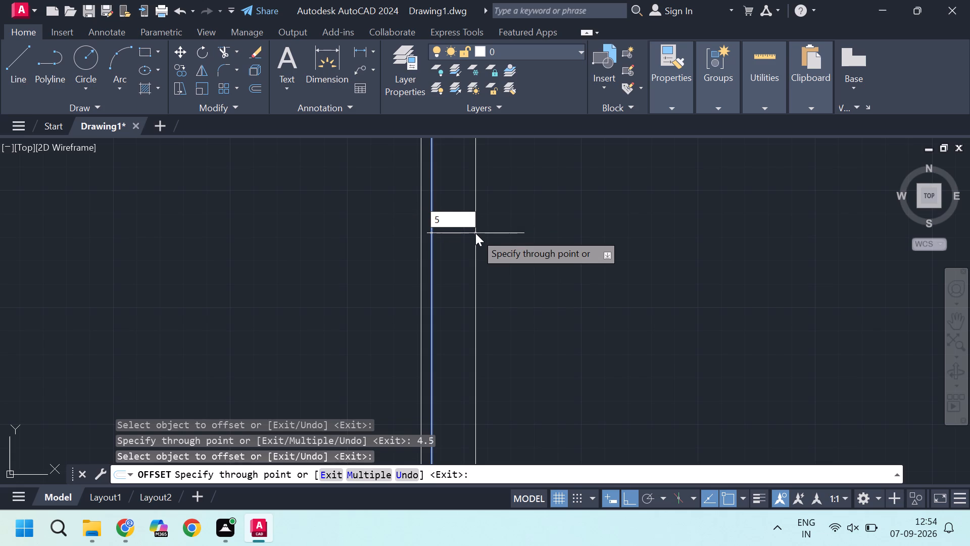
key(apostrophe)
key(Return)
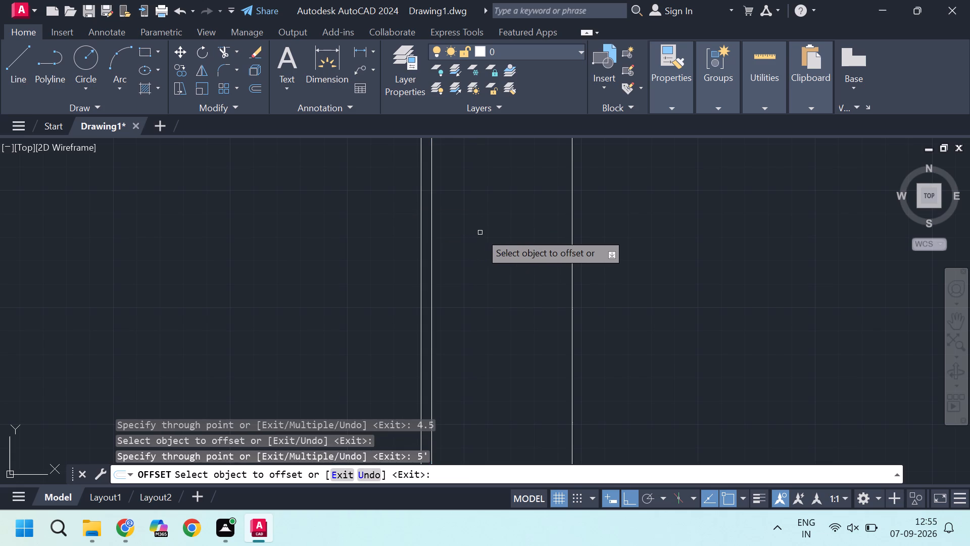
middle_drag(519, 233, 441, 240)
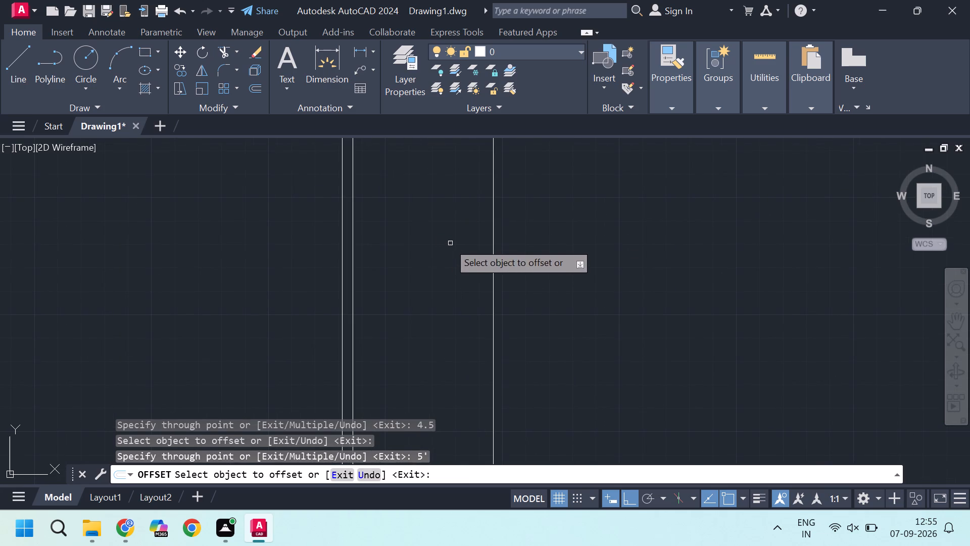
click(491, 243)
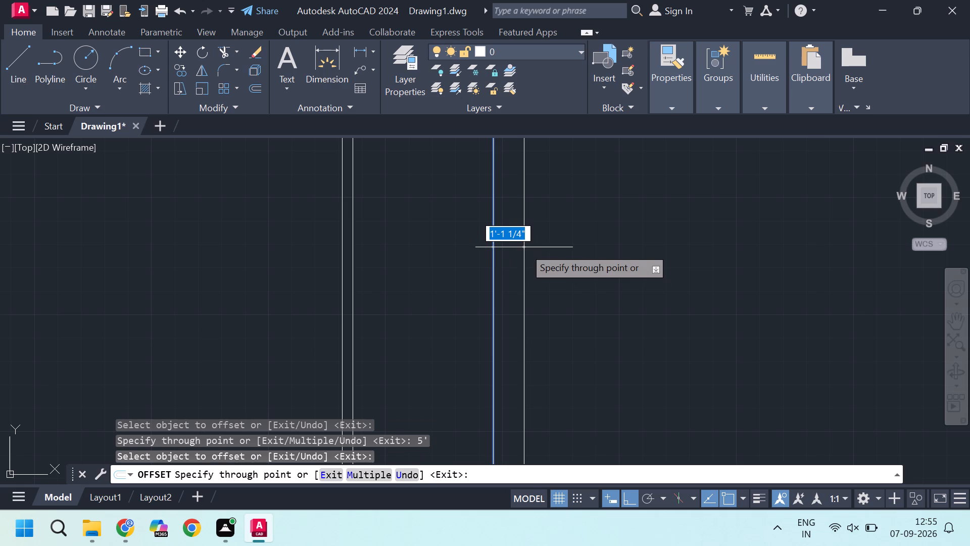
text(4.5)
key(Return)
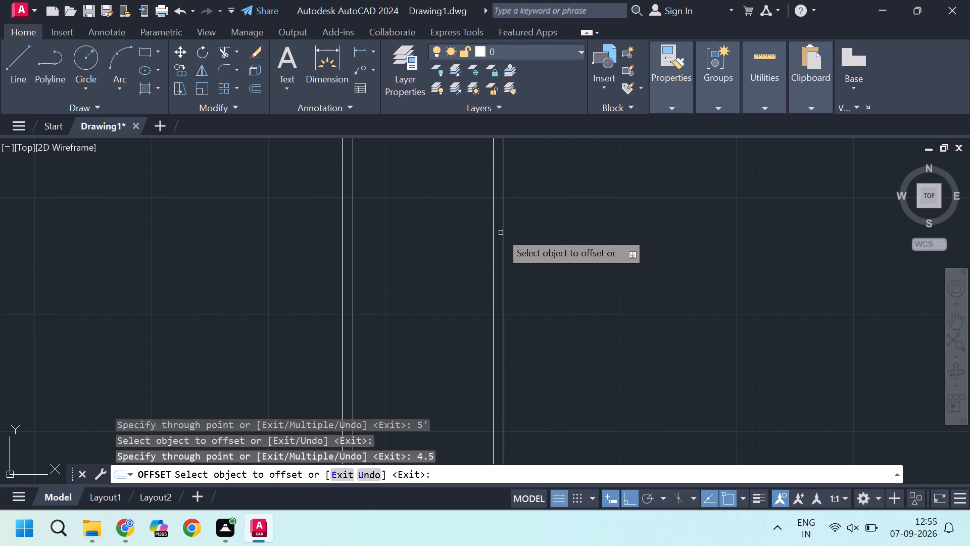
Offset the second partition's right line 5' to the right, and offset that line 4.5" to form the third partition wall.
click(504, 233)
key(5)
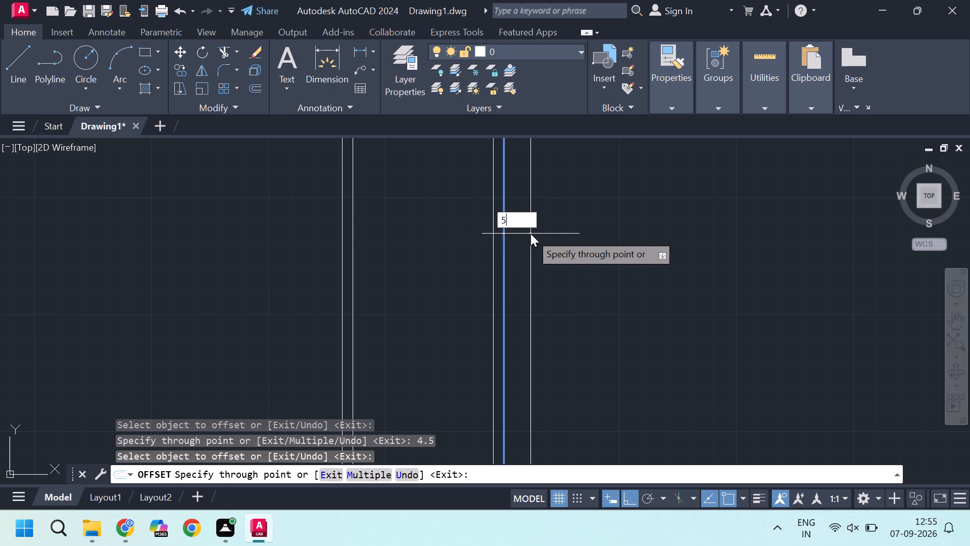
key(apostrophe)
key(Return)
middle_drag(642, 245, 575, 258)
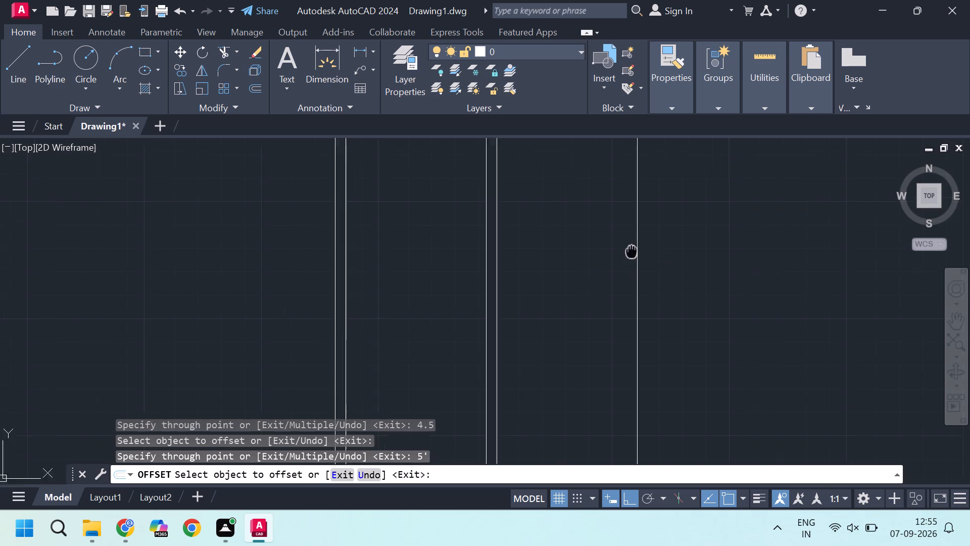
middle_drag(575, 258, 482, 263)
click(485, 262)
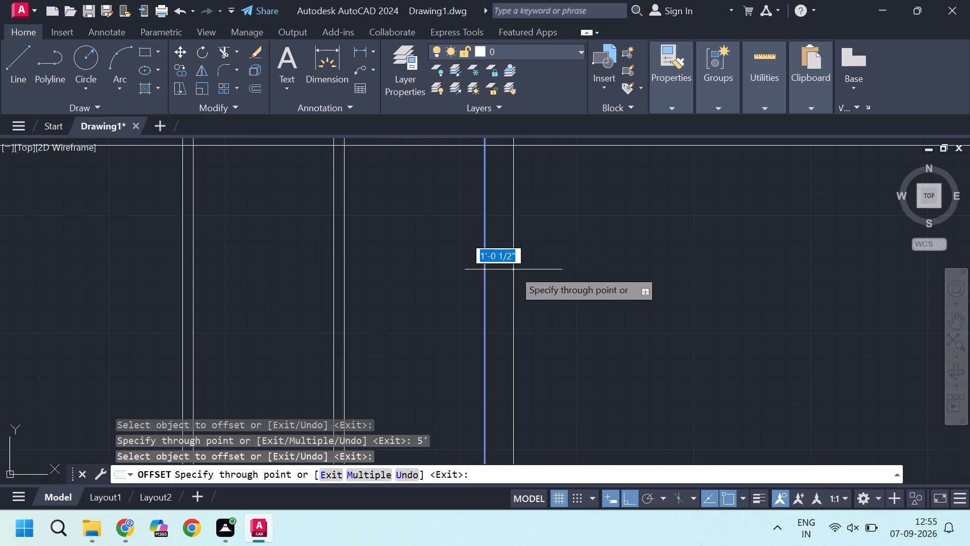
text(4.5)
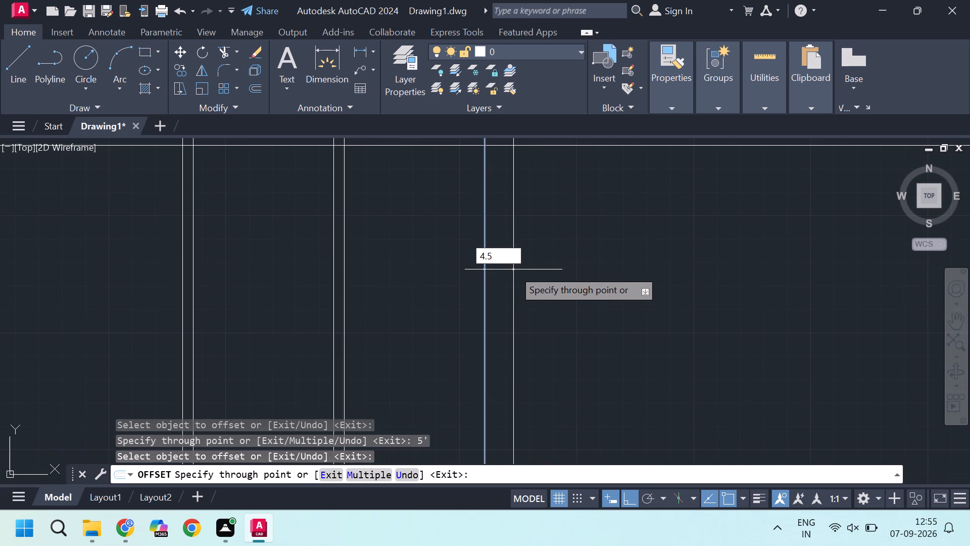
key(Return)
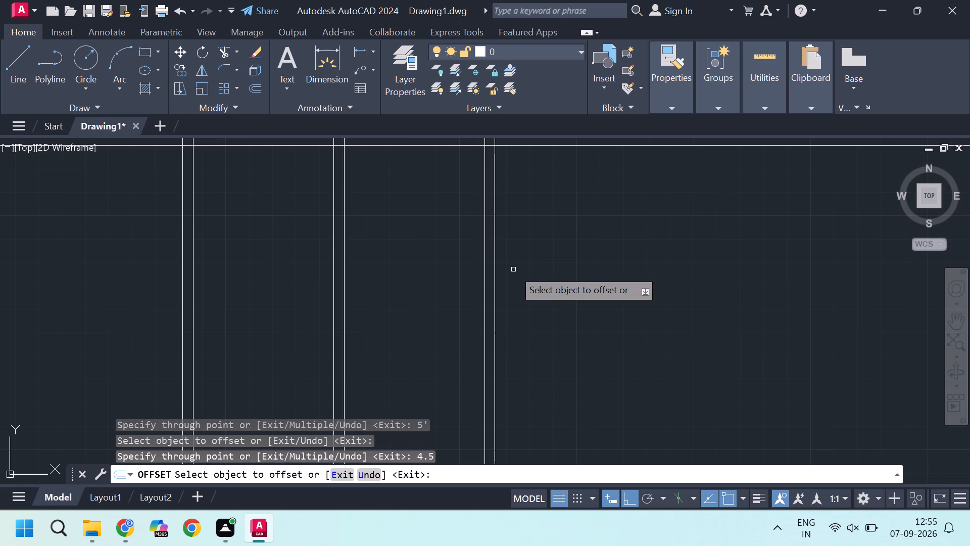
Offset the third partition's right line 12'10.5" to the right, and offset that line 9" to form a thicker vertical wall.
scroll(507, 269, down, 1)
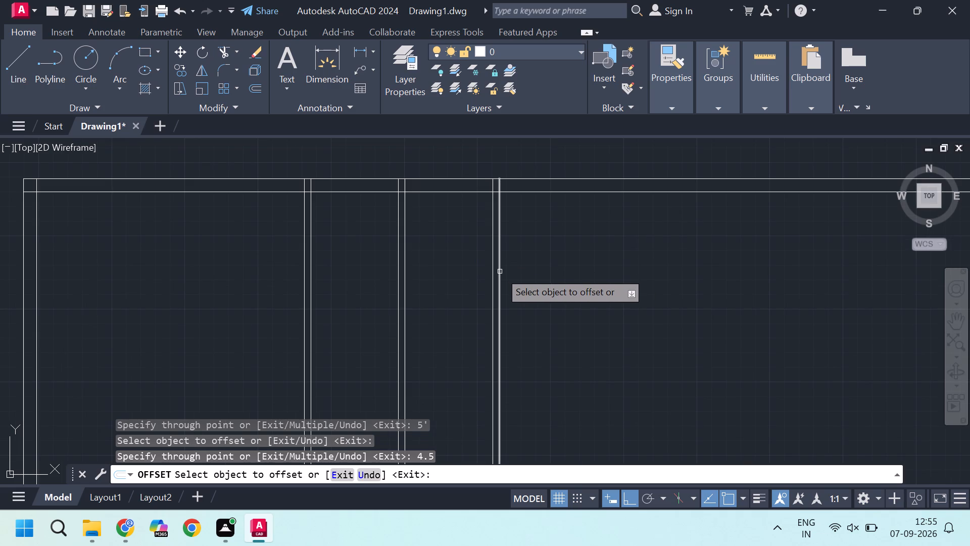
click(500, 271)
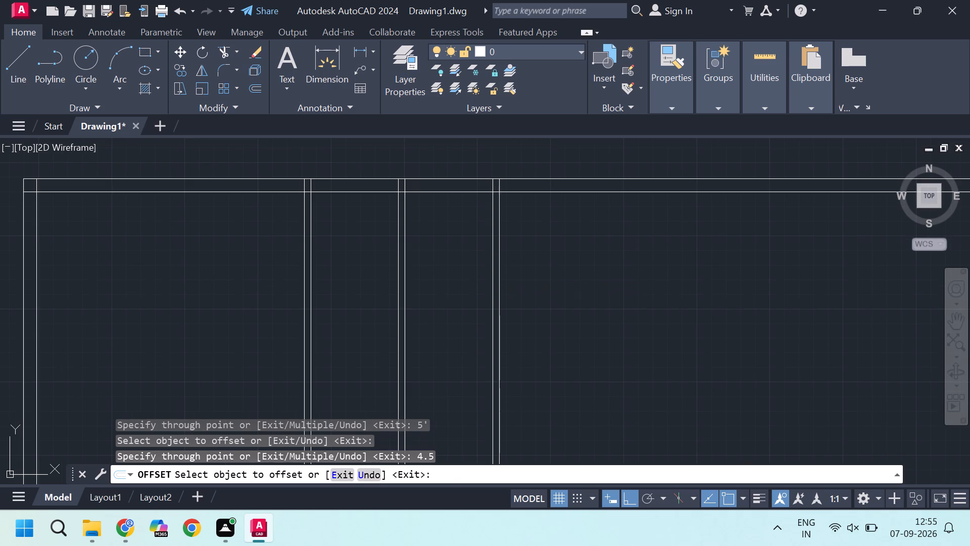
text(12)
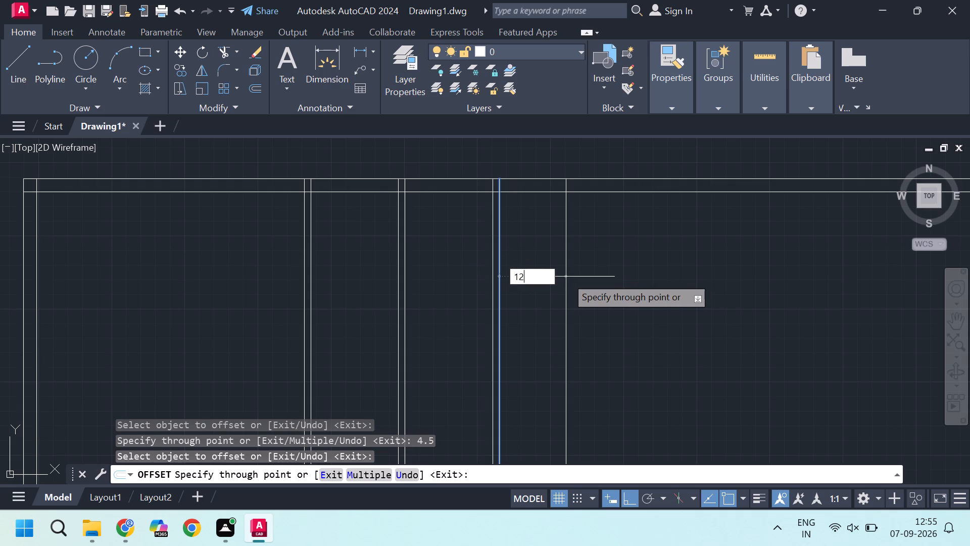
key(apostrophe)
text(10)
text(.5)
key(shift+quotedbl)
key(Return)
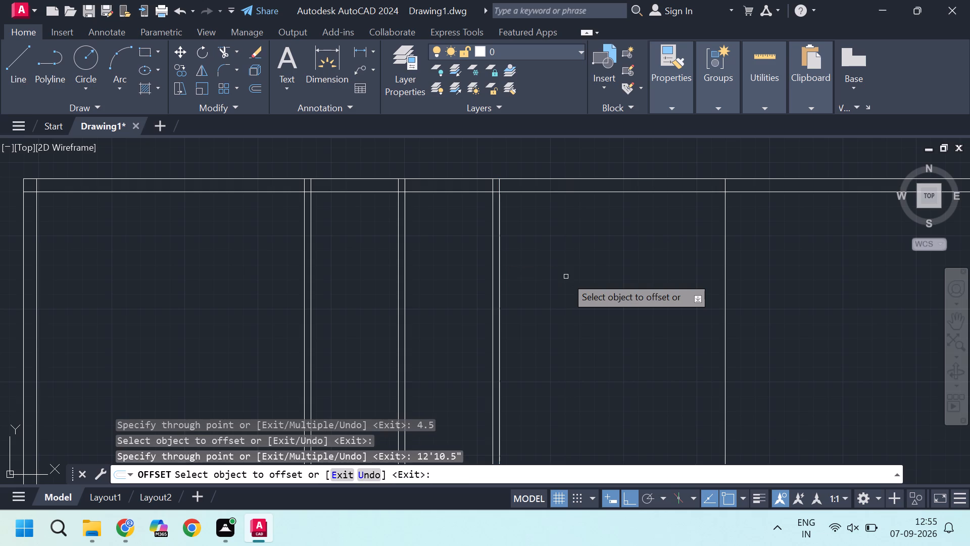
click(724, 271)
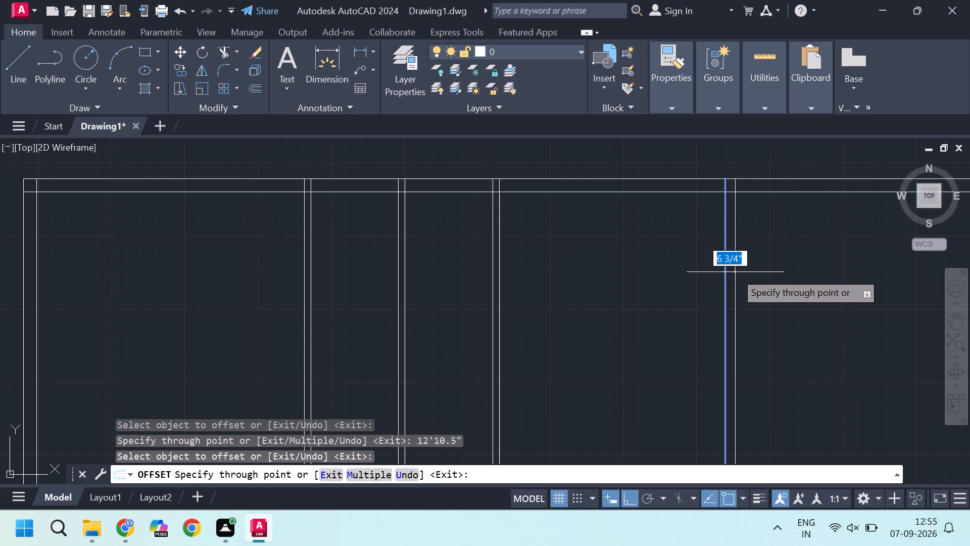
key(9)
key(Return)
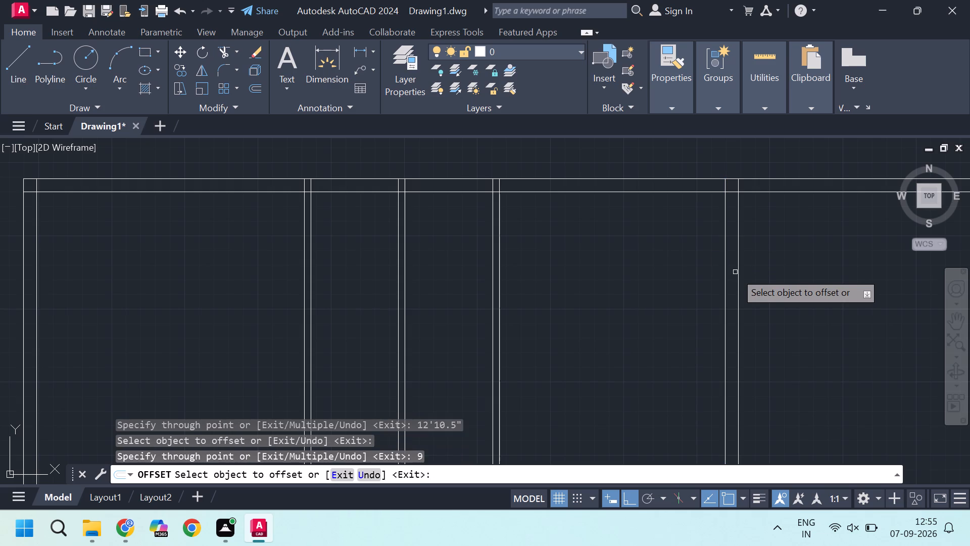
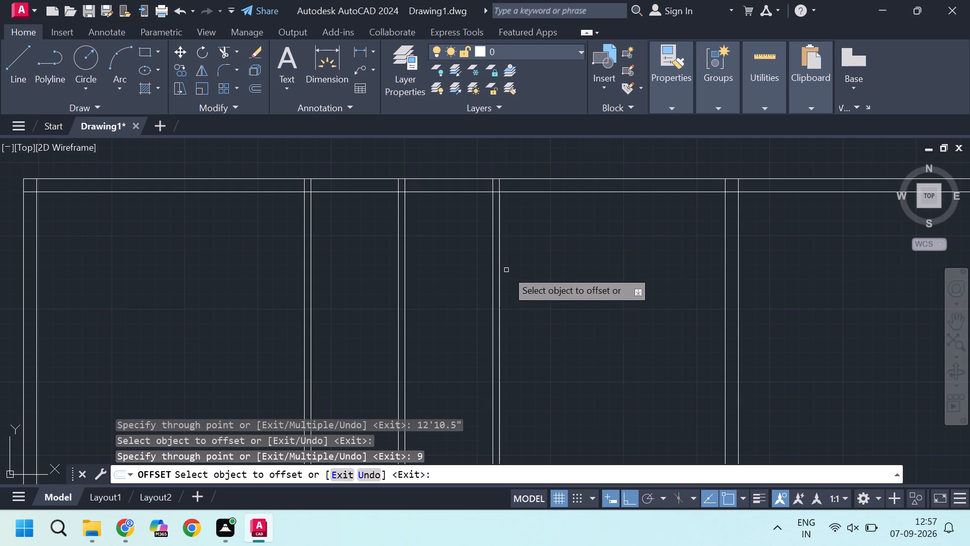
Offset the 9" wall's right line 6'6" to the right, and offset the new line 9" to form the fifth vertical wall.
scroll(568, 271, down, 2)
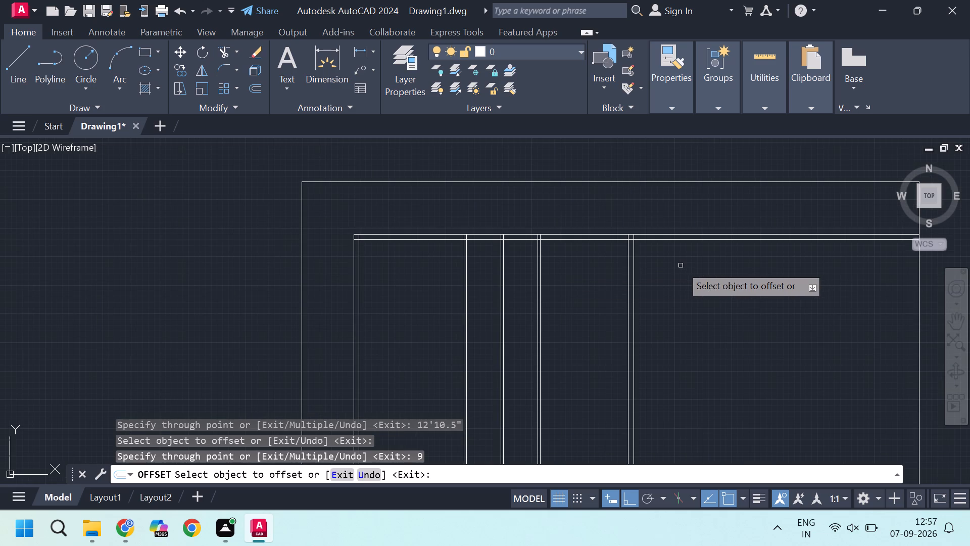
click(633, 282)
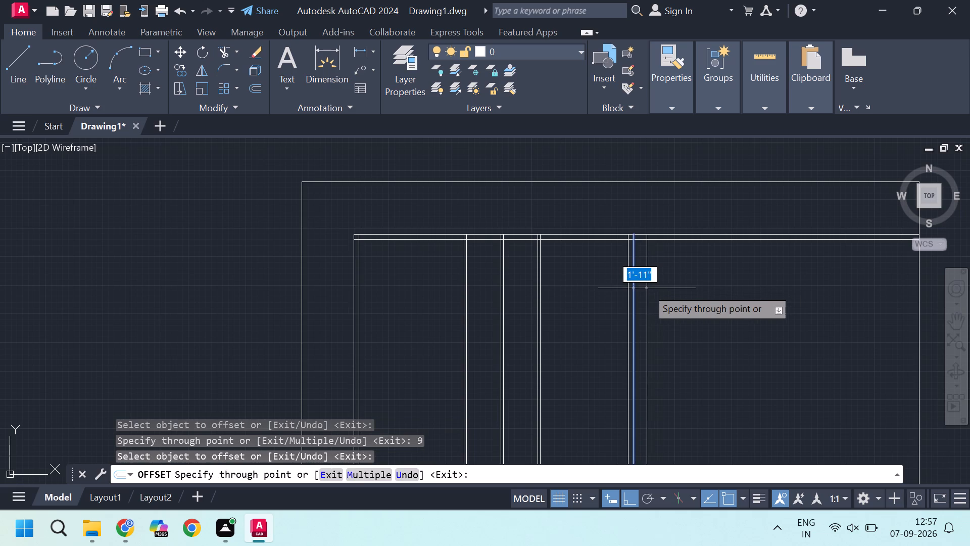
key(6)
text('6)
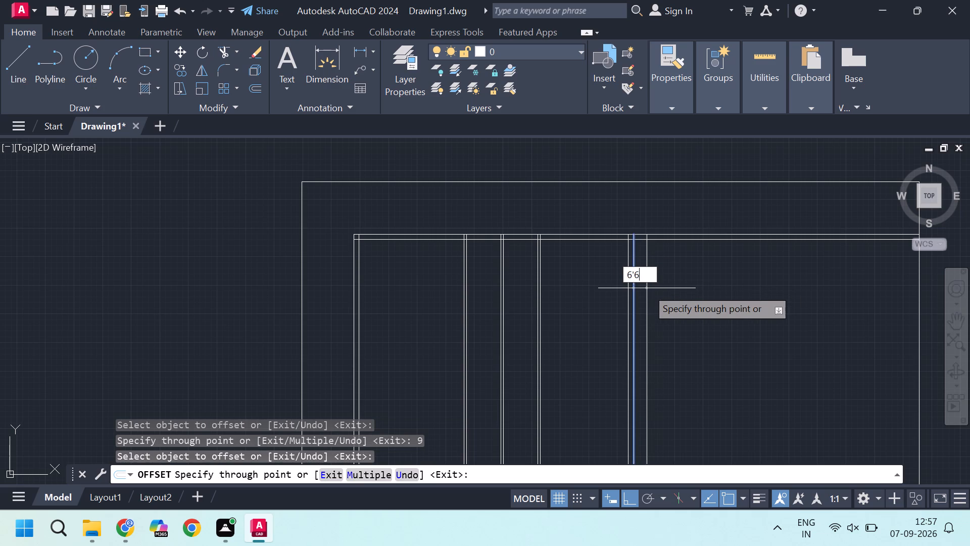
key(shift+quotedbl)
key(Return)
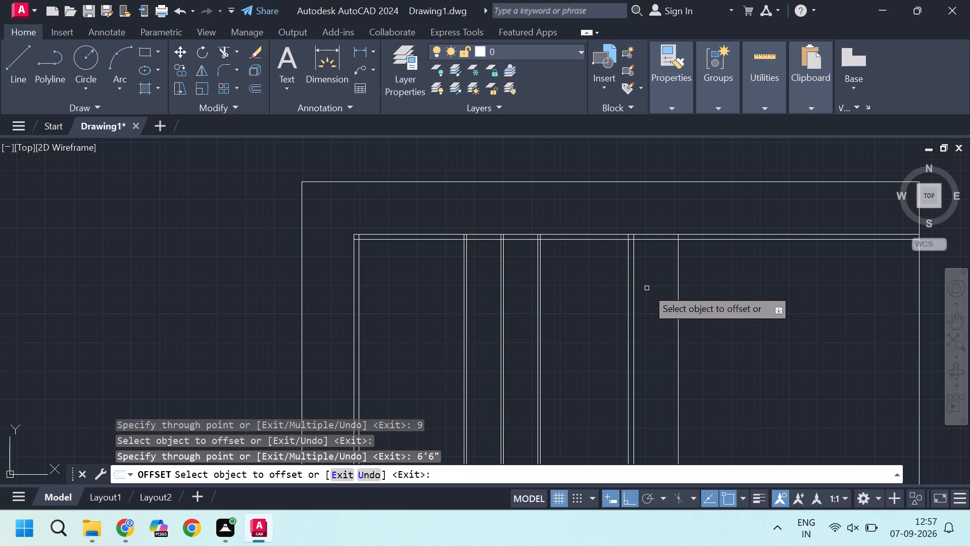
scroll(667, 294, up, 1)
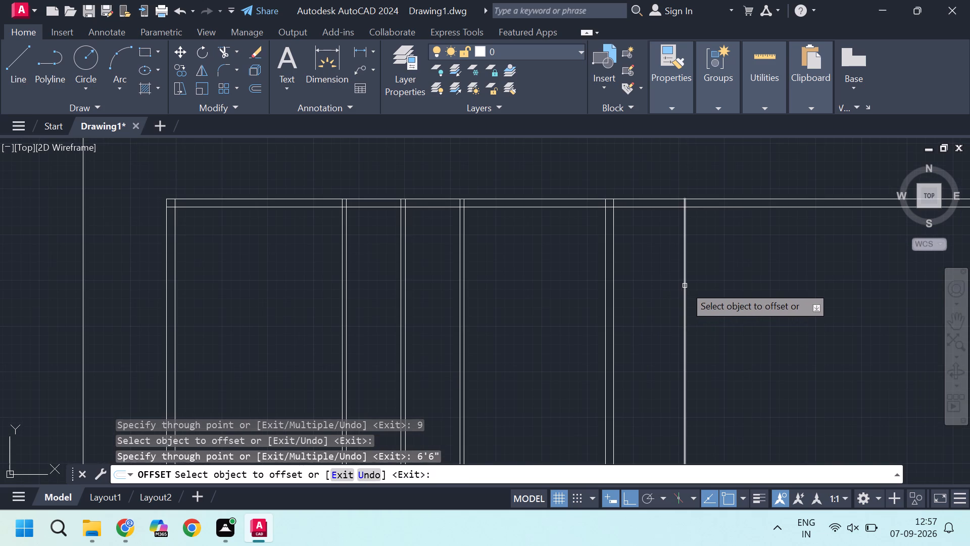
click(685, 286)
key(9)
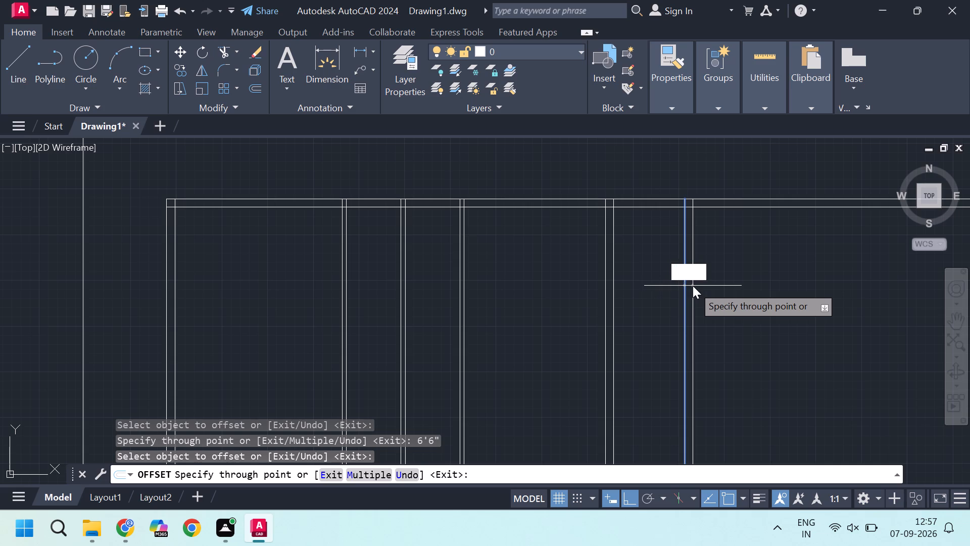
key(Return)
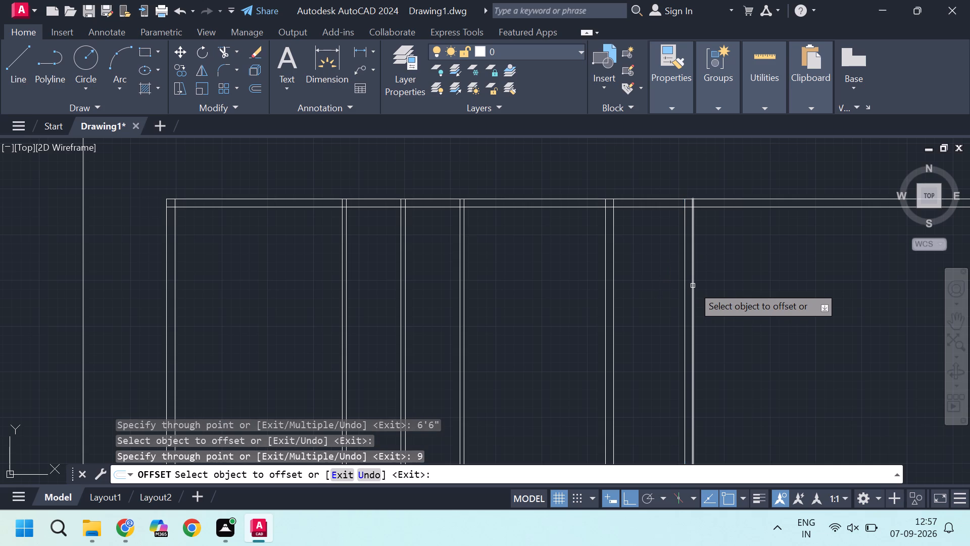
Offset the fifth vertical wall's right line 11'1.5" to the right, and offset that line 4.5" to form the sixth wall.
click(692, 286)
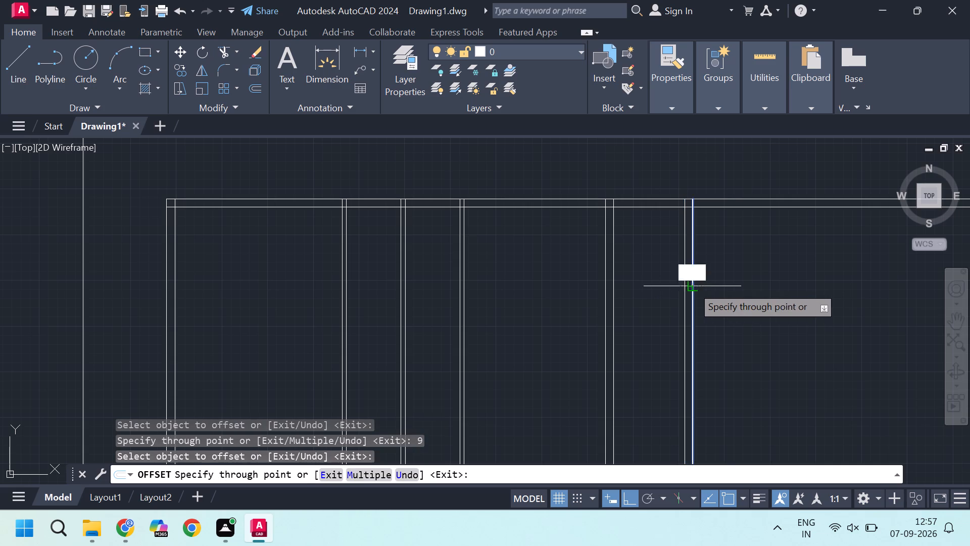
text(11')
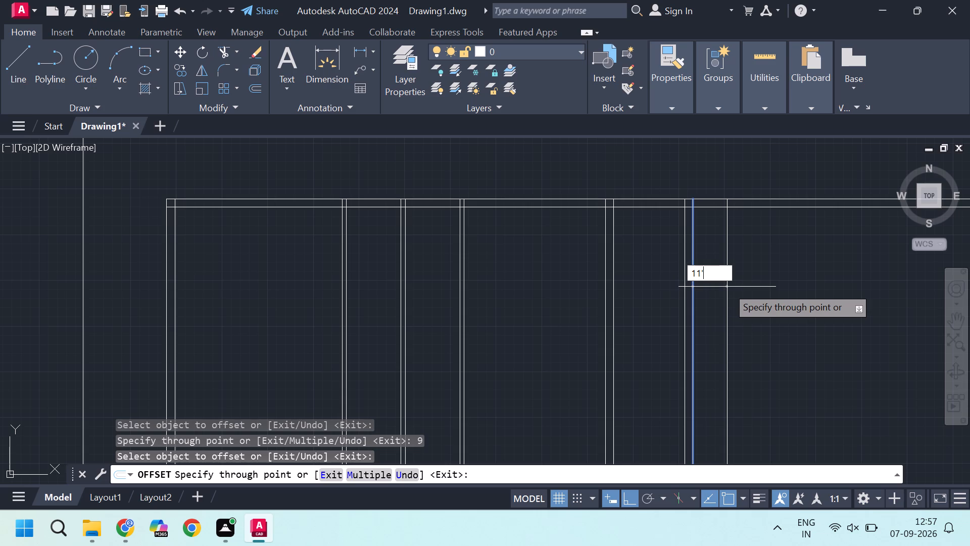
key(1)
text(.5)
key(Return)
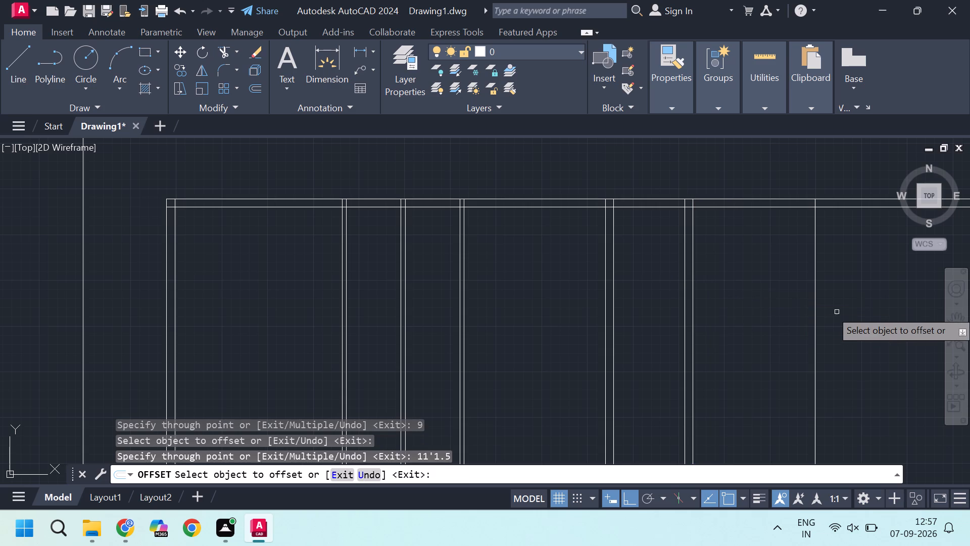
middle_drag(785, 299, 705, 298)
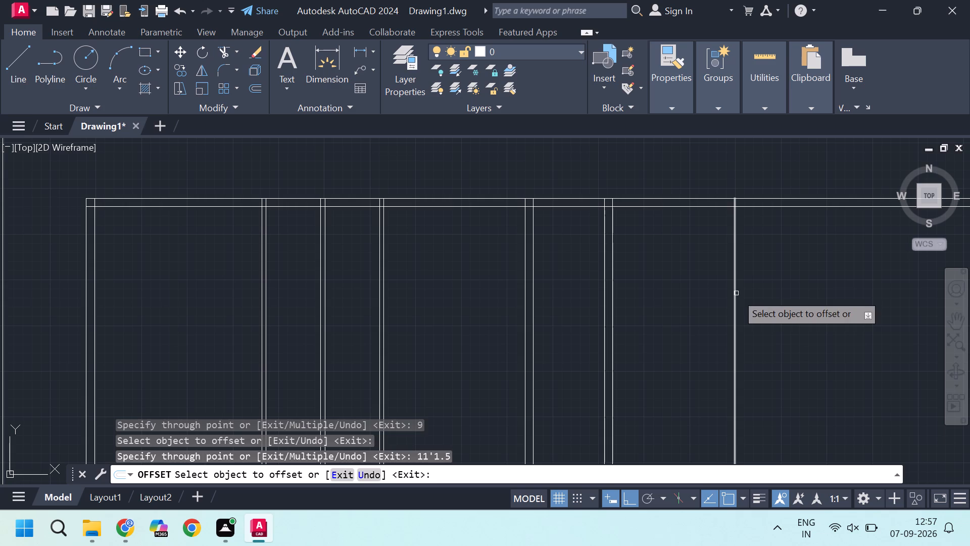
click(736, 293)
text(4.5)
key(Return)
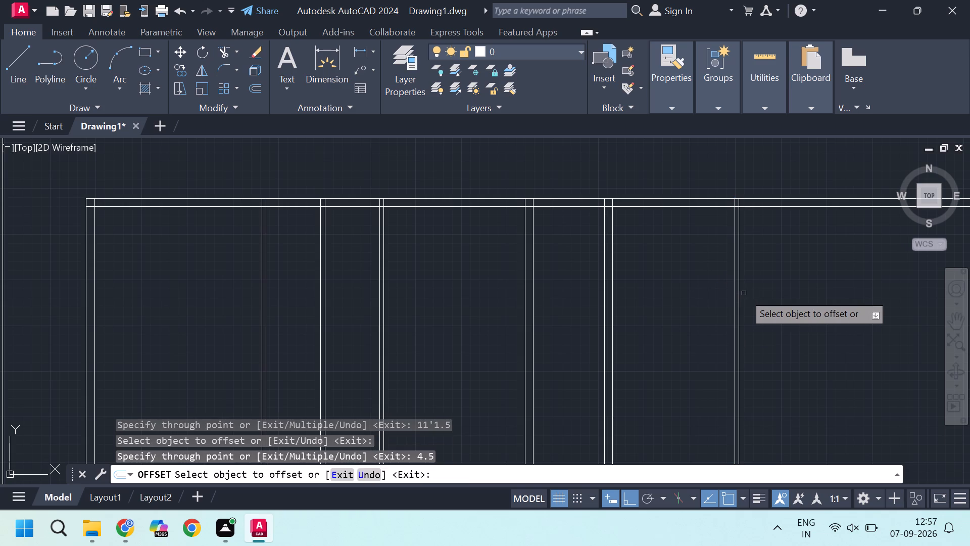
Offset the sixth vertical wall's right line 4'1.5" to the right, and offset that line 4.5" to form the seventh wall.
middle_drag(749, 285, 648, 285)
scroll(647, 285, up, 2)
scroll(640, 279, down, 1)
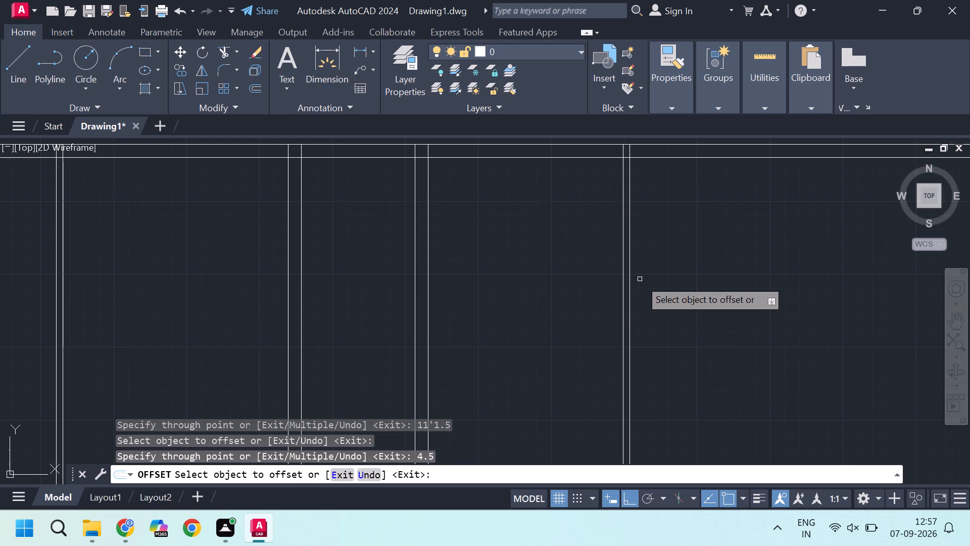
click(629, 274)
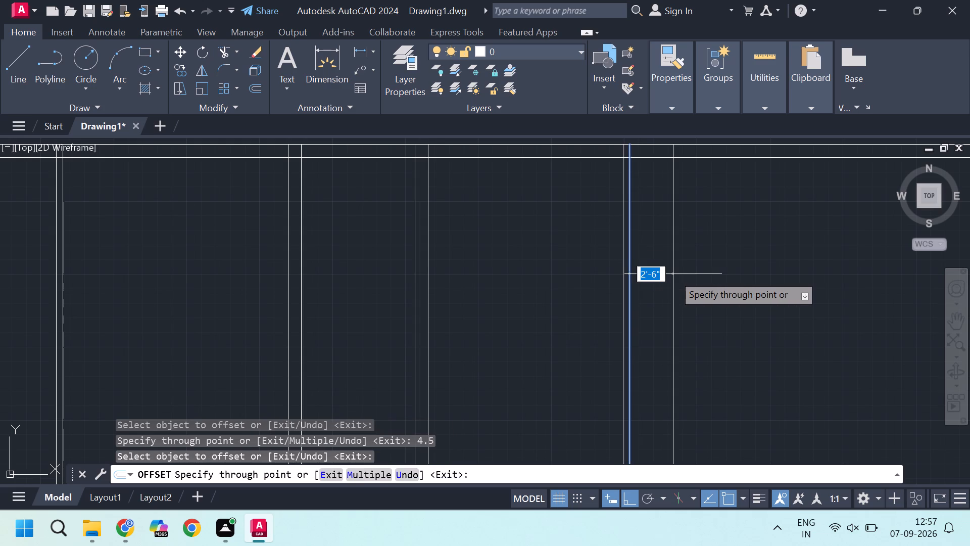
key(4)
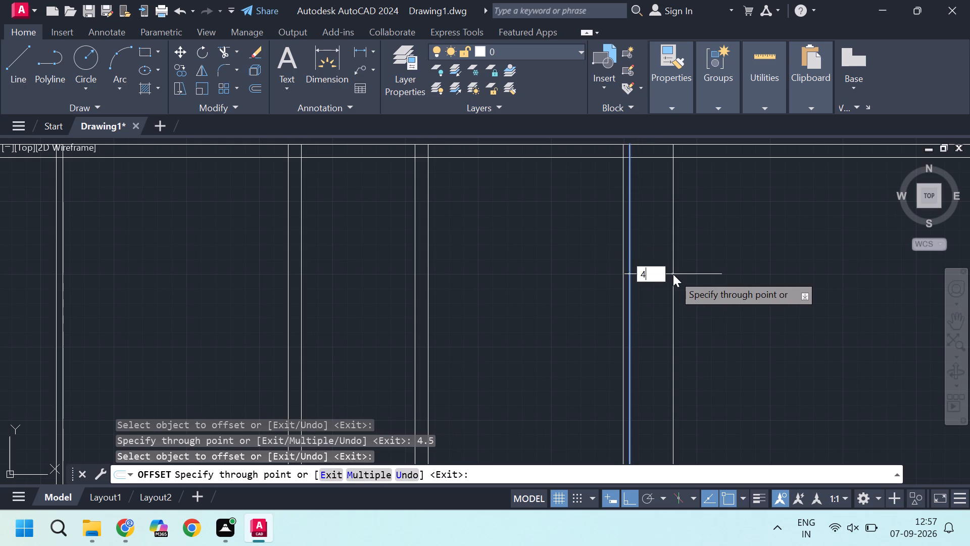
key(apostrophe)
text(1.5)
key(Return)
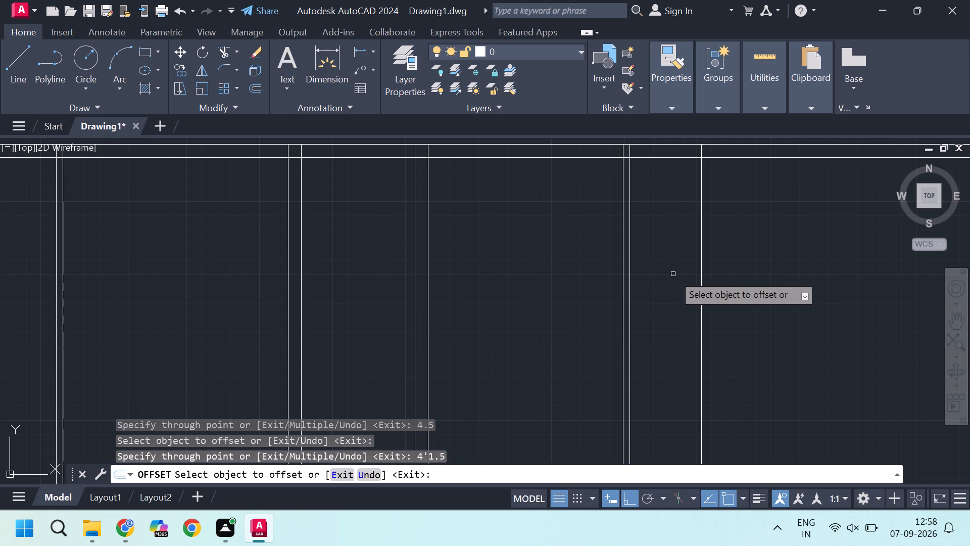
click(702, 266)
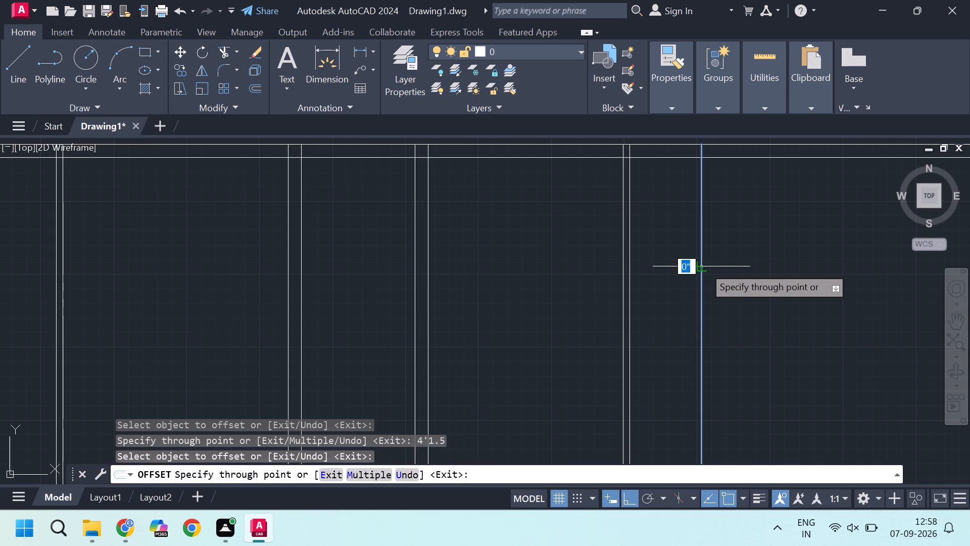
text(4.5)
key(Return)
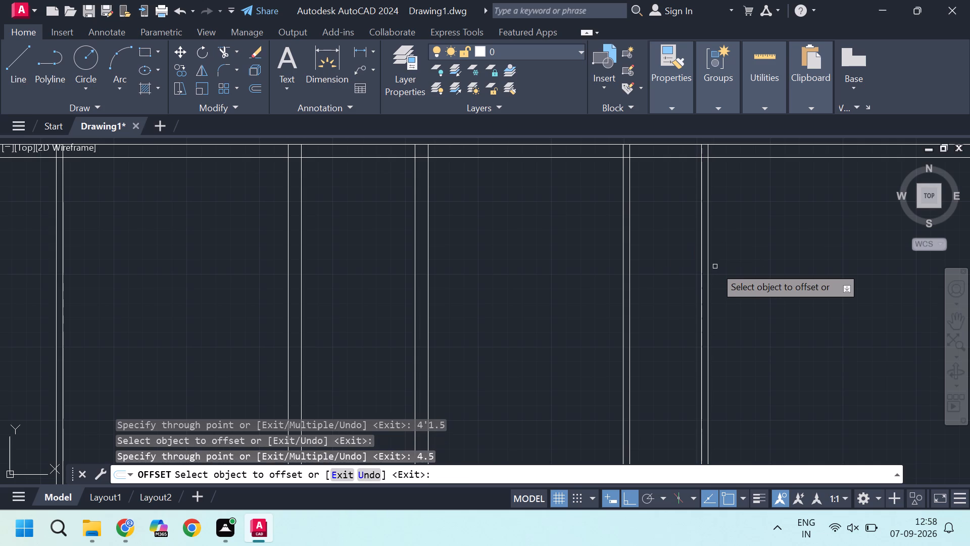
Offset the seventh vertical wall's right line 10' to the right, offset that line 9" to form the eighth wall, and end the Offset command.
click(710, 245)
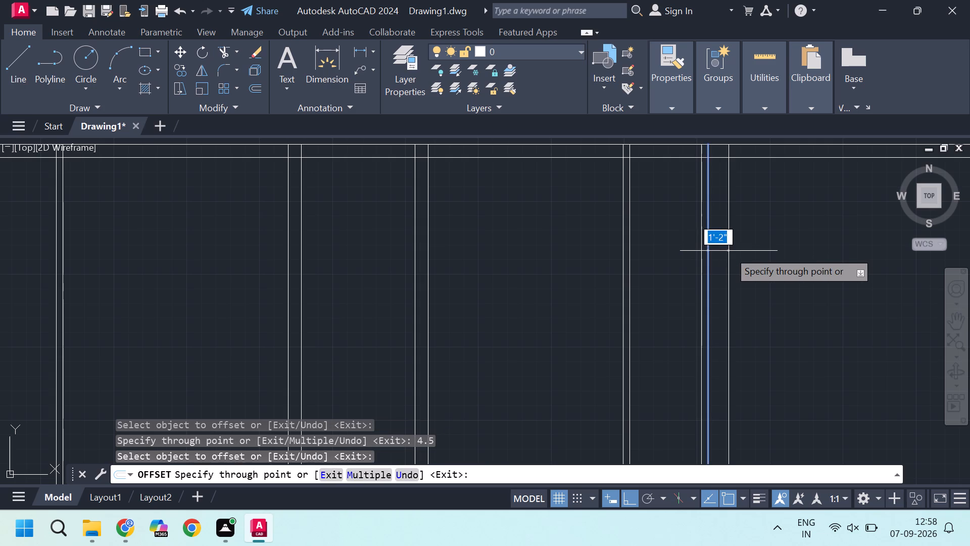
text(10')
key(Return)
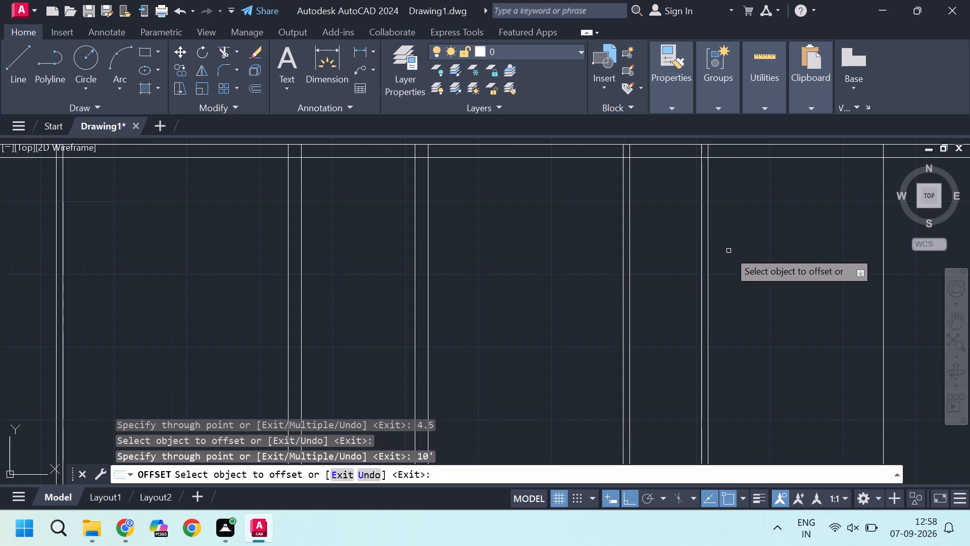
middle_drag(746, 257, 588, 258)
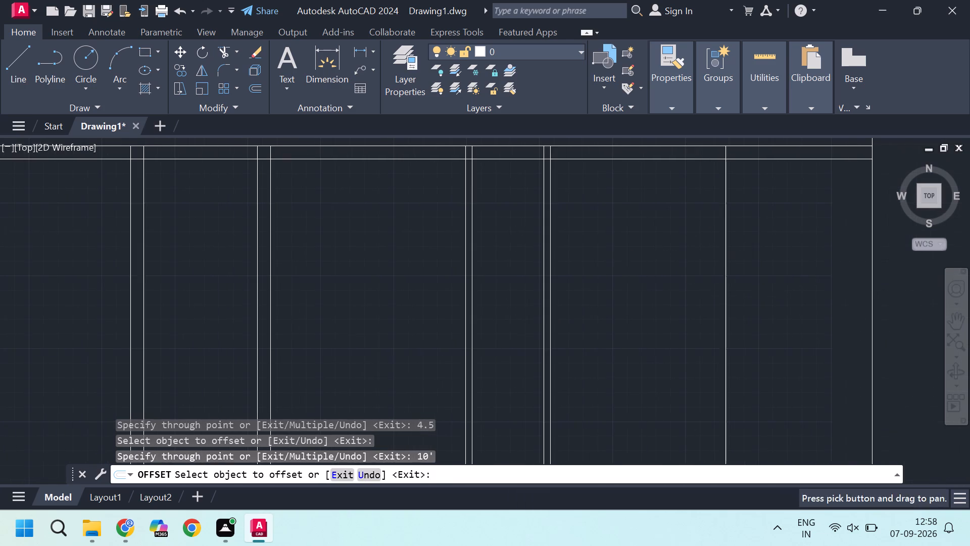
click(724, 254)
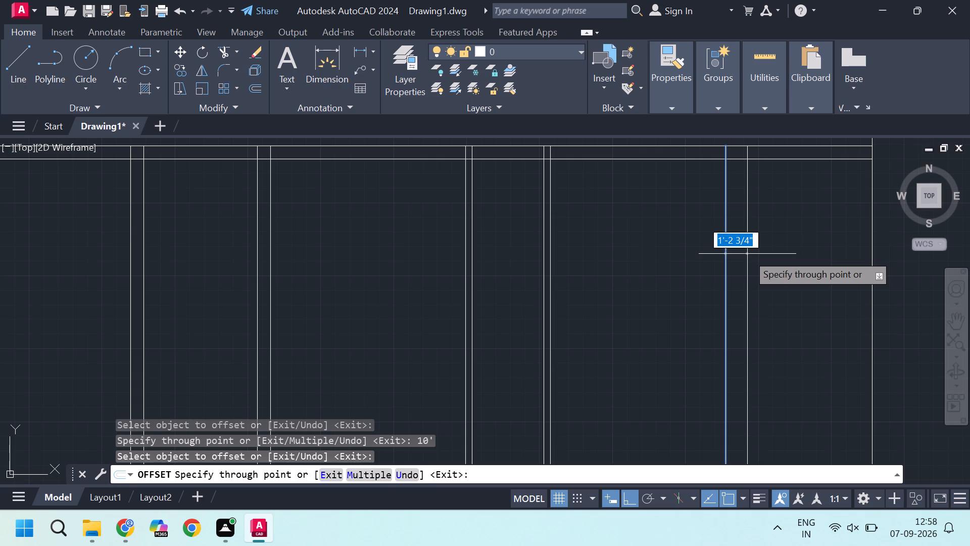
key(9)
key(Return)
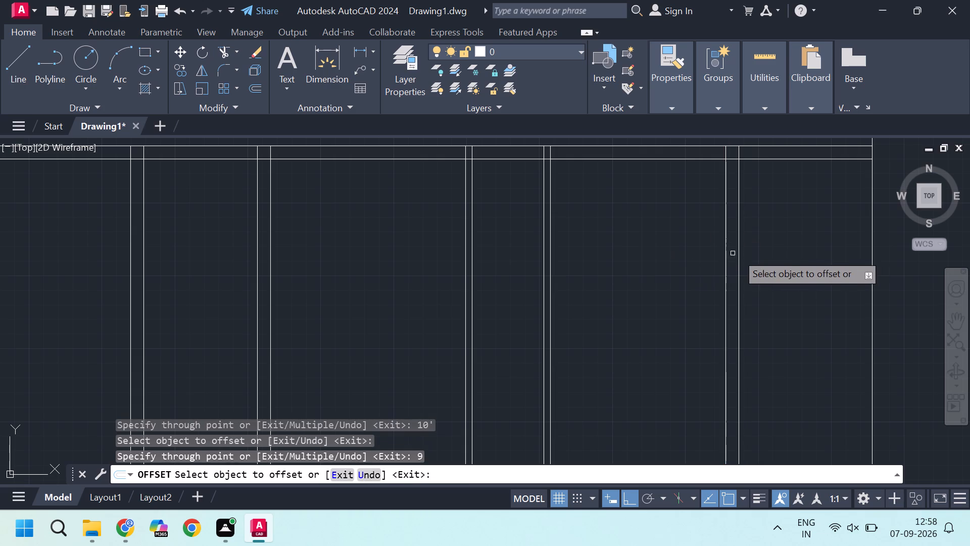
click(737, 253)
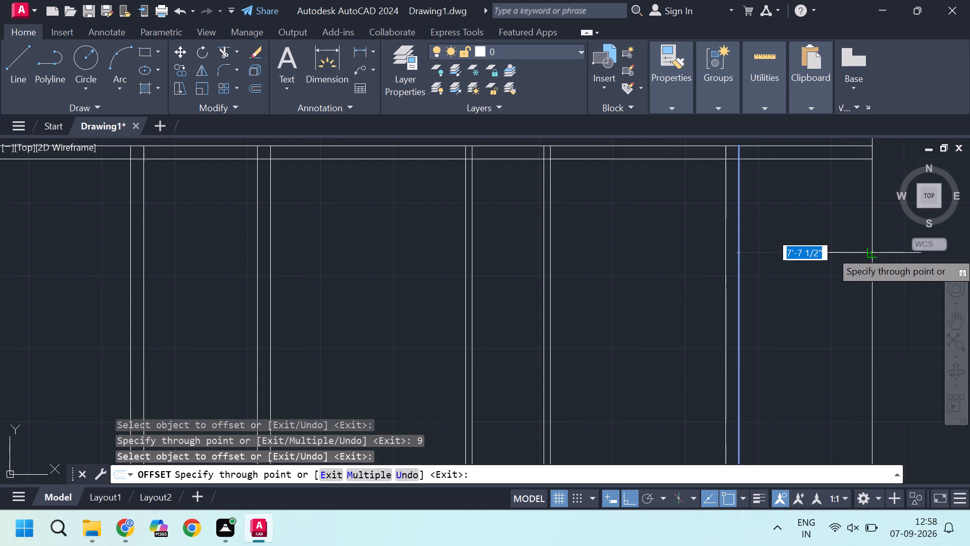
key(Escape)
scroll(761, 257, down, 3)
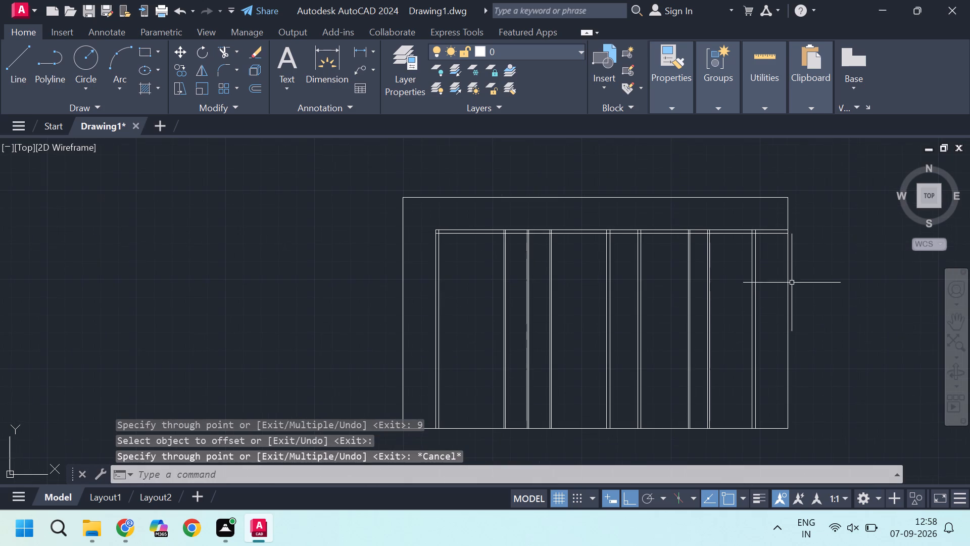
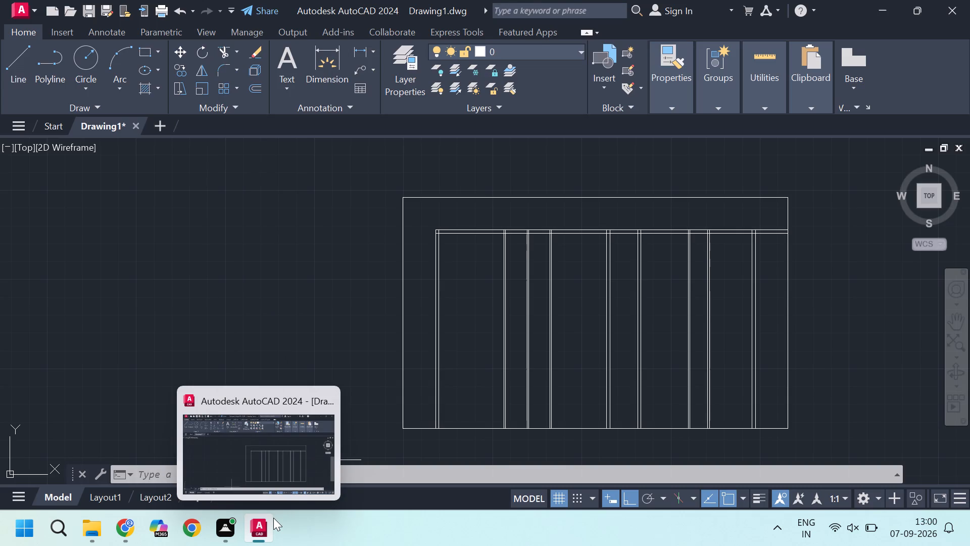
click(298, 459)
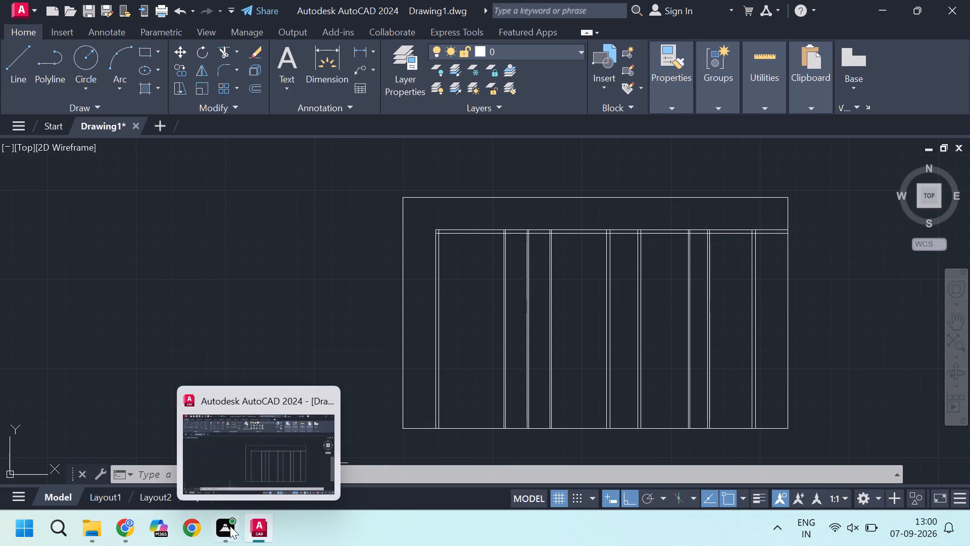
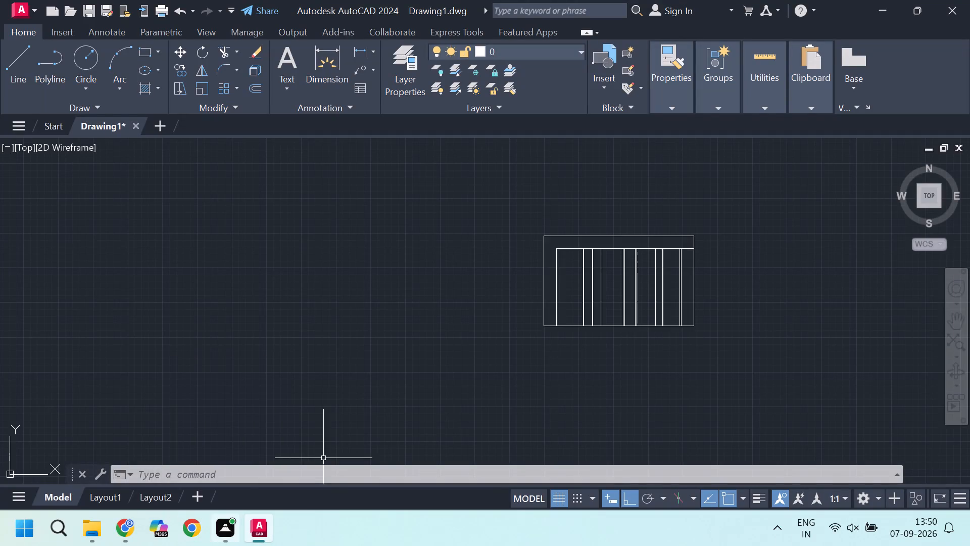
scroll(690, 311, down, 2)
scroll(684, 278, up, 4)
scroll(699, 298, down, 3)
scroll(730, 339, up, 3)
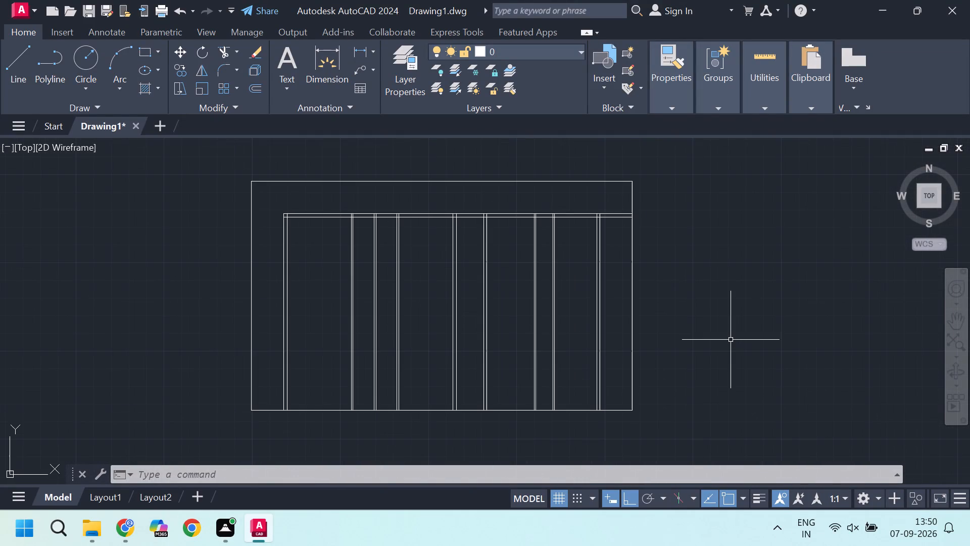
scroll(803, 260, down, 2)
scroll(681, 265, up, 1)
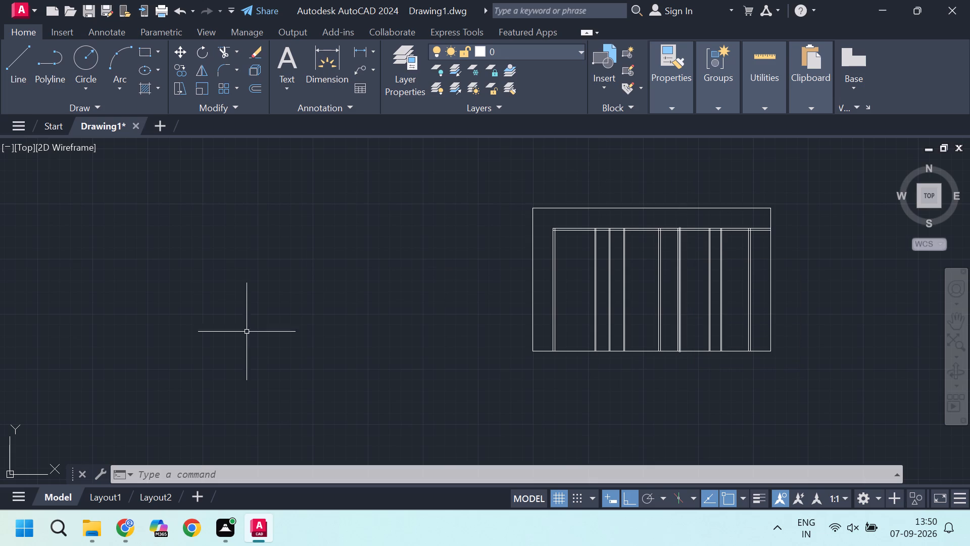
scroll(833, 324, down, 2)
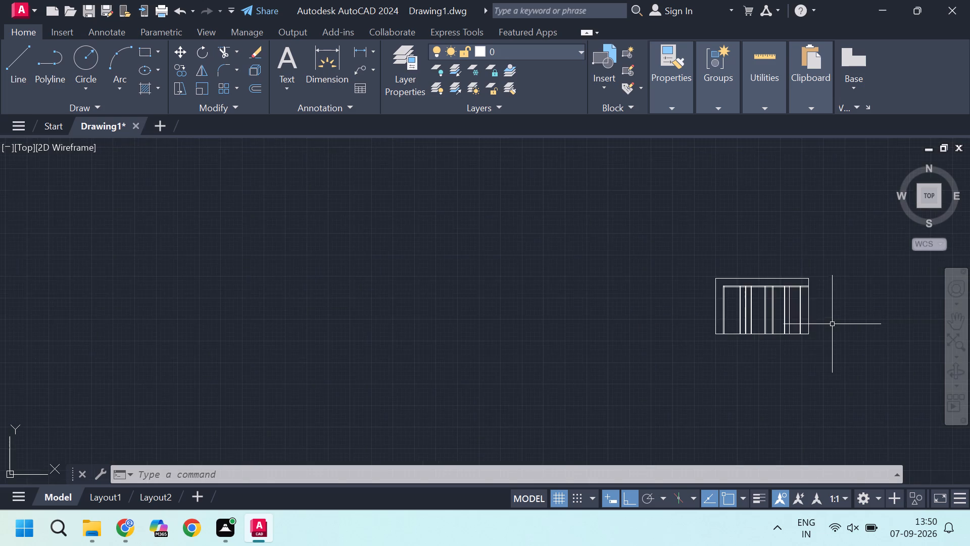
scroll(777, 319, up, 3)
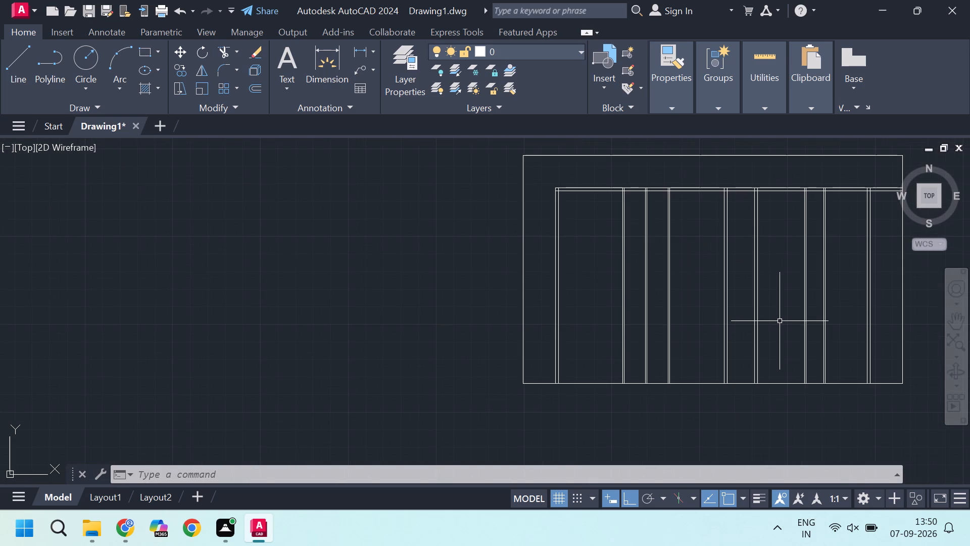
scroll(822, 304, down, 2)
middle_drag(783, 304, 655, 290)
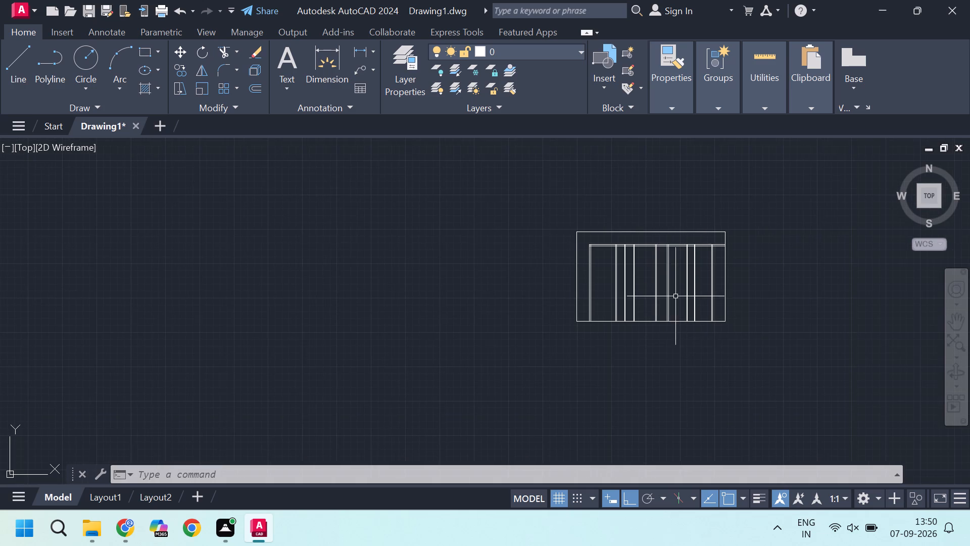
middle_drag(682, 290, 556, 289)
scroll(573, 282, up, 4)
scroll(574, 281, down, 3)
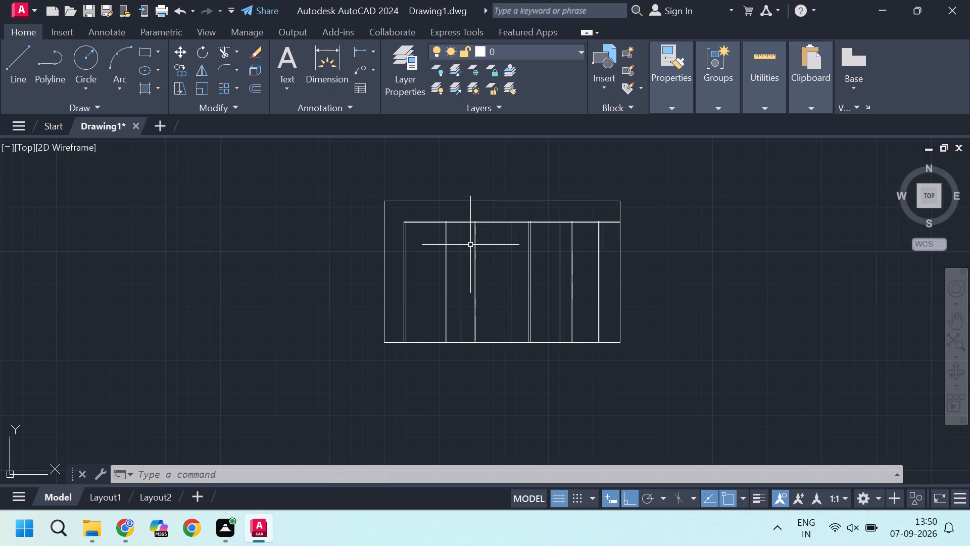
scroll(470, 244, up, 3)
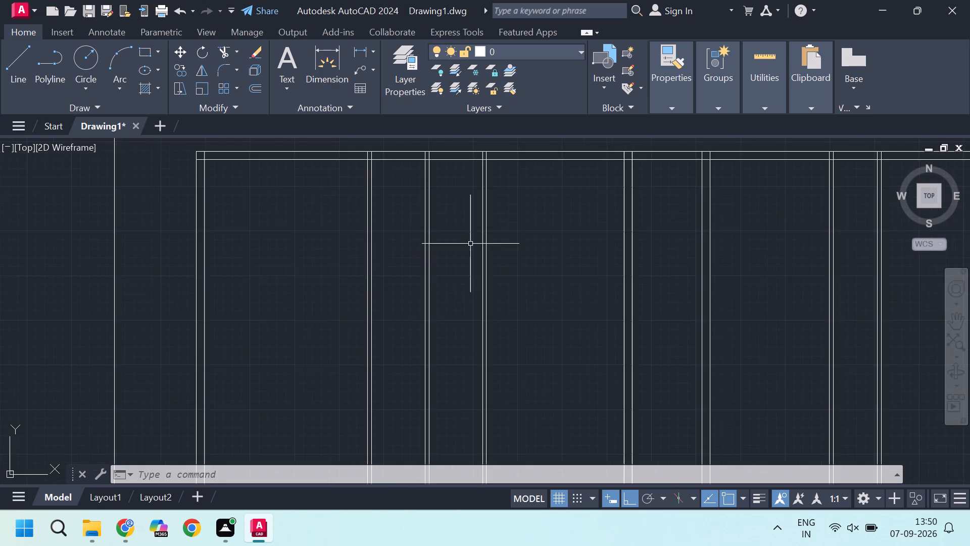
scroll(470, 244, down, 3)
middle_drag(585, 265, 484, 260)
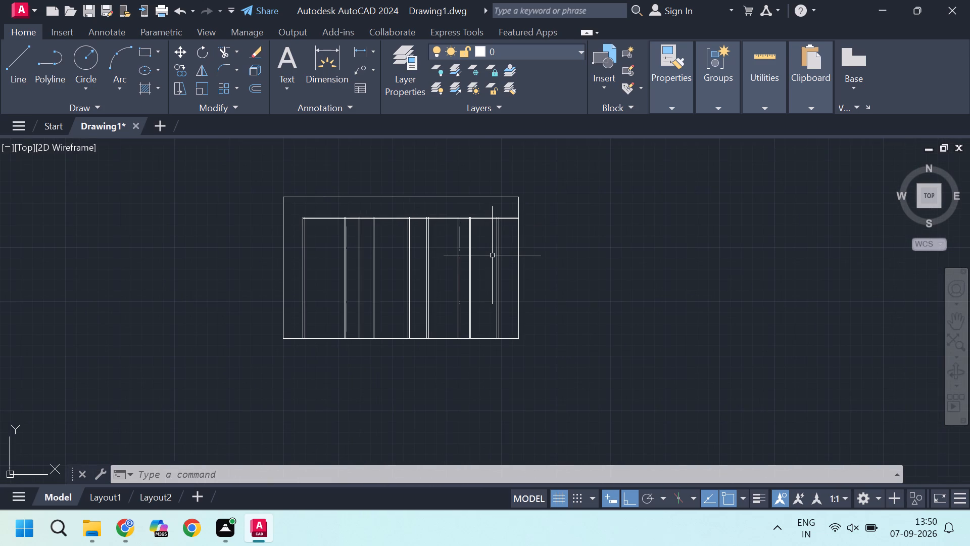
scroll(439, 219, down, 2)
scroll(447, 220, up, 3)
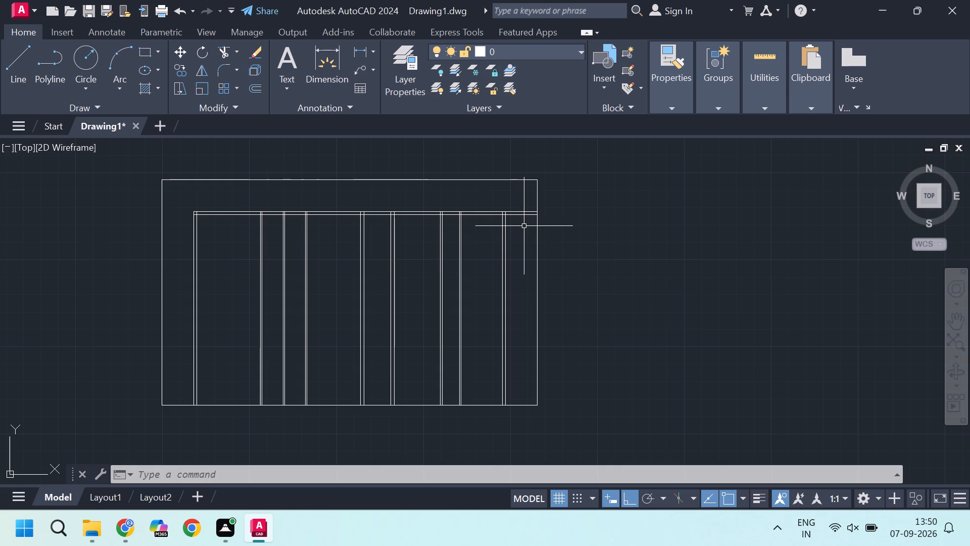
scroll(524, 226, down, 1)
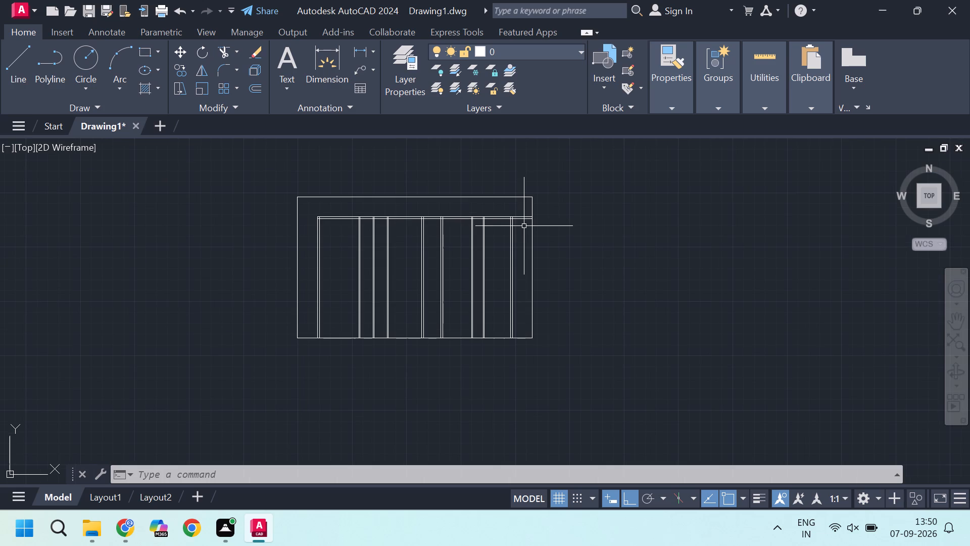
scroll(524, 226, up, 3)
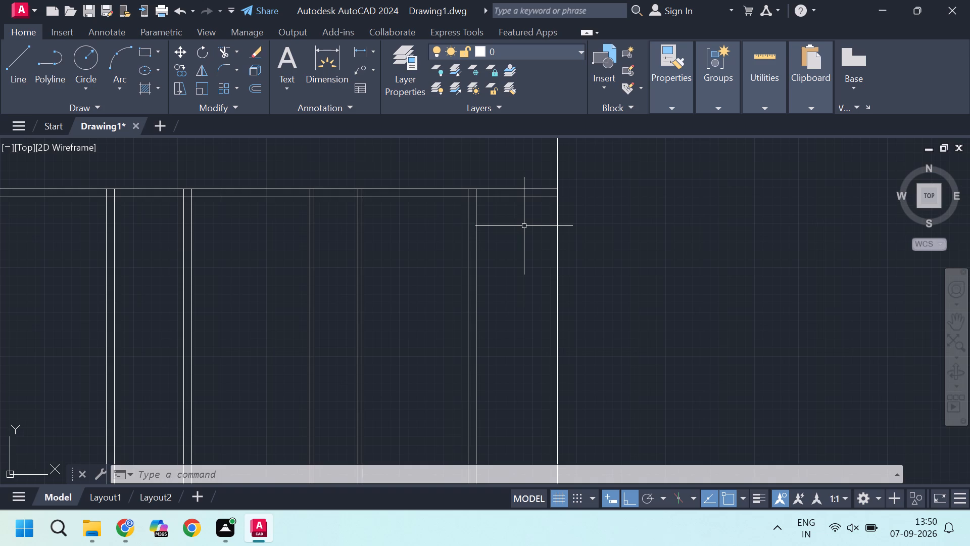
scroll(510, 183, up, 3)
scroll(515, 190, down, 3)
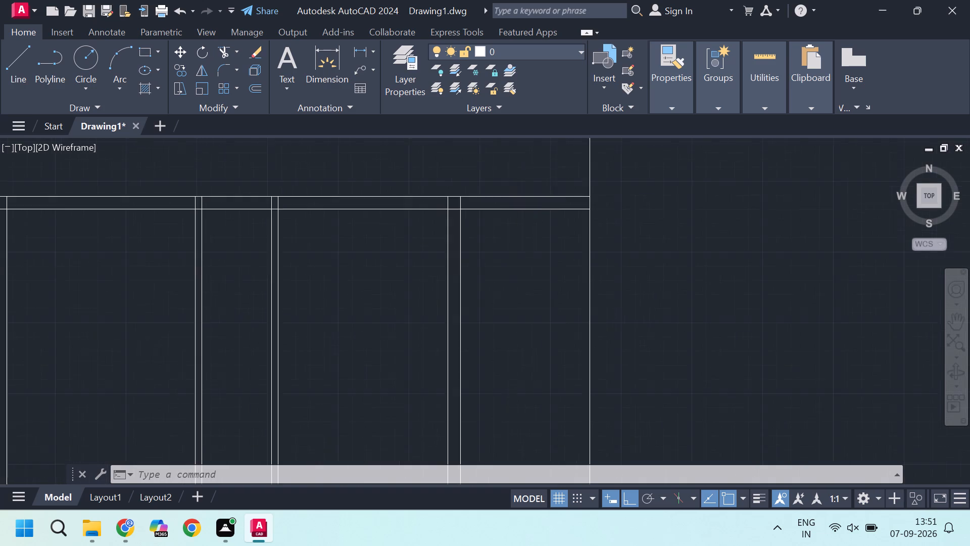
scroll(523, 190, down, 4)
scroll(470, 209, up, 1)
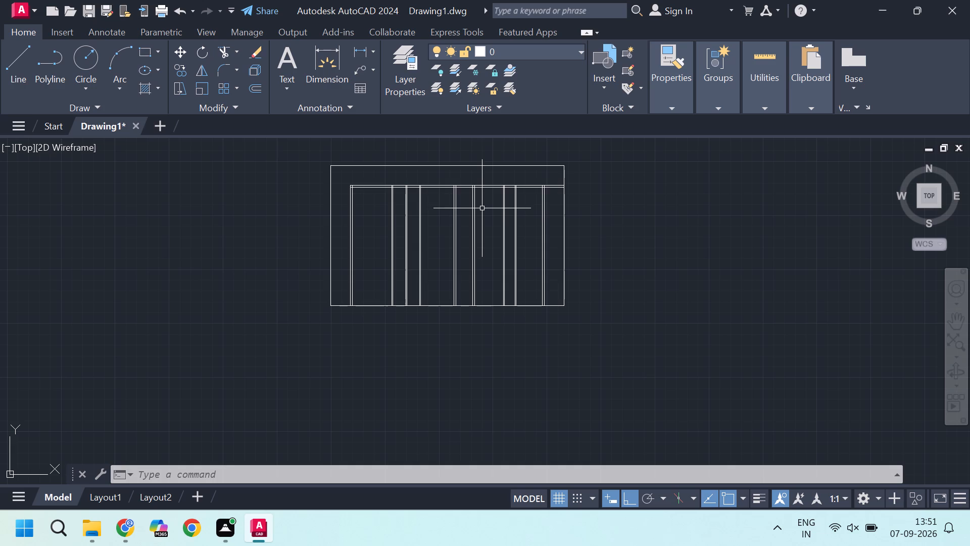
Trim both lines of the upper horizontal wall where they extend past the rightmost vertical wall to the outer boundary.
scroll(513, 194, up, 3)
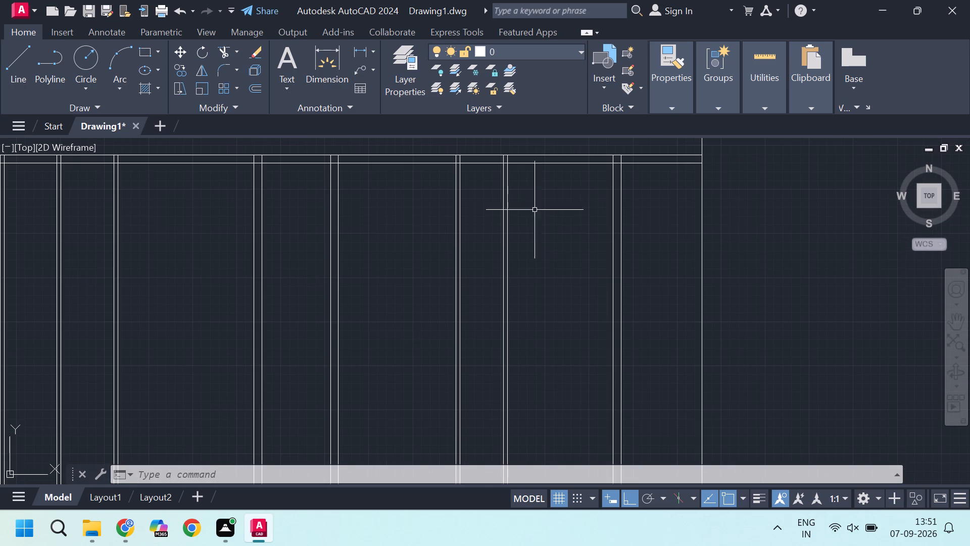
middle_drag(683, 173, 663, 204)
scroll(653, 181, up, 2)
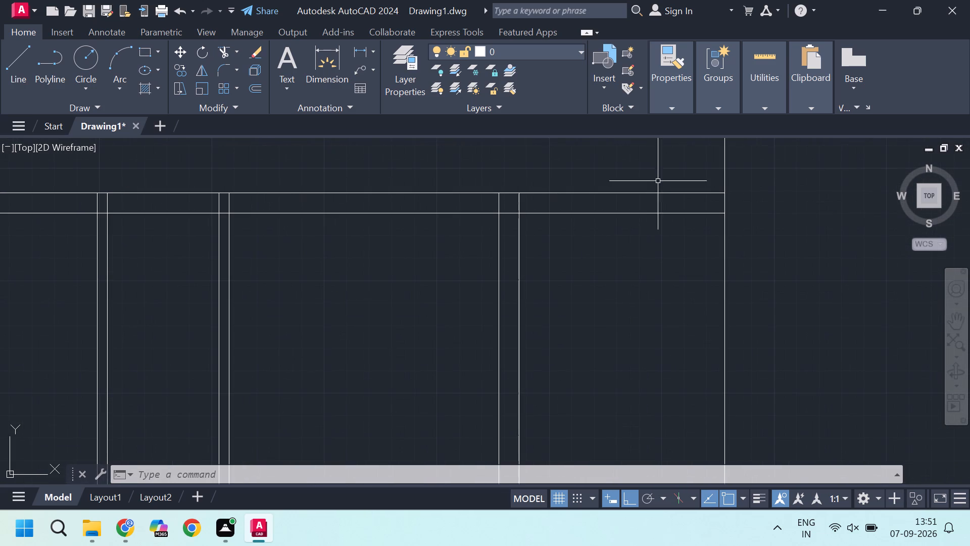
scroll(663, 181, down, 3)
scroll(661, 180, up, 3)
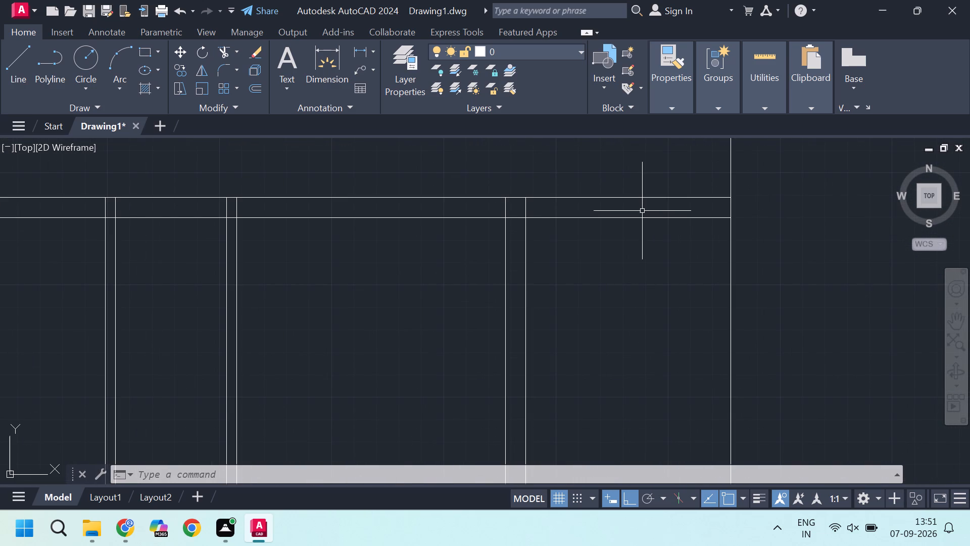
text(tr)
key(Return)
click(641, 167)
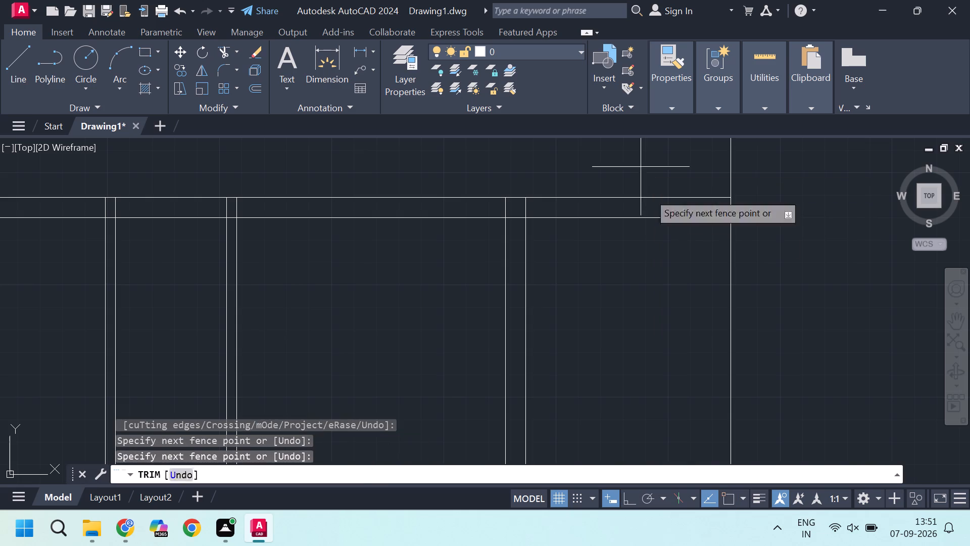
click(647, 252)
key(Escape)
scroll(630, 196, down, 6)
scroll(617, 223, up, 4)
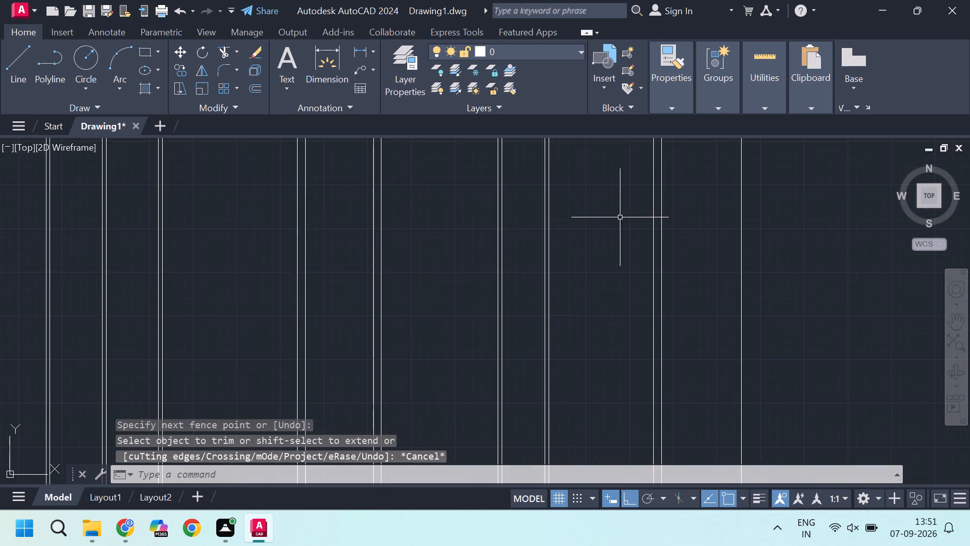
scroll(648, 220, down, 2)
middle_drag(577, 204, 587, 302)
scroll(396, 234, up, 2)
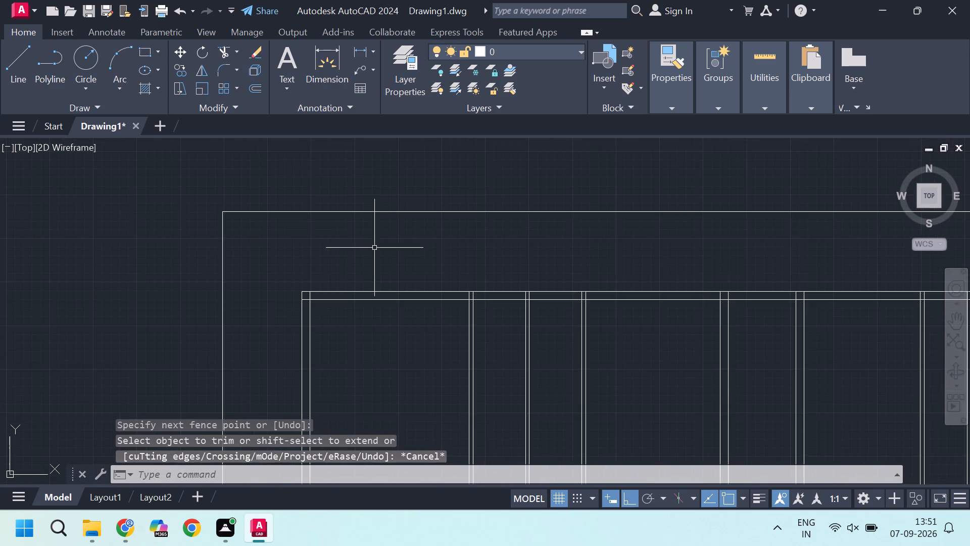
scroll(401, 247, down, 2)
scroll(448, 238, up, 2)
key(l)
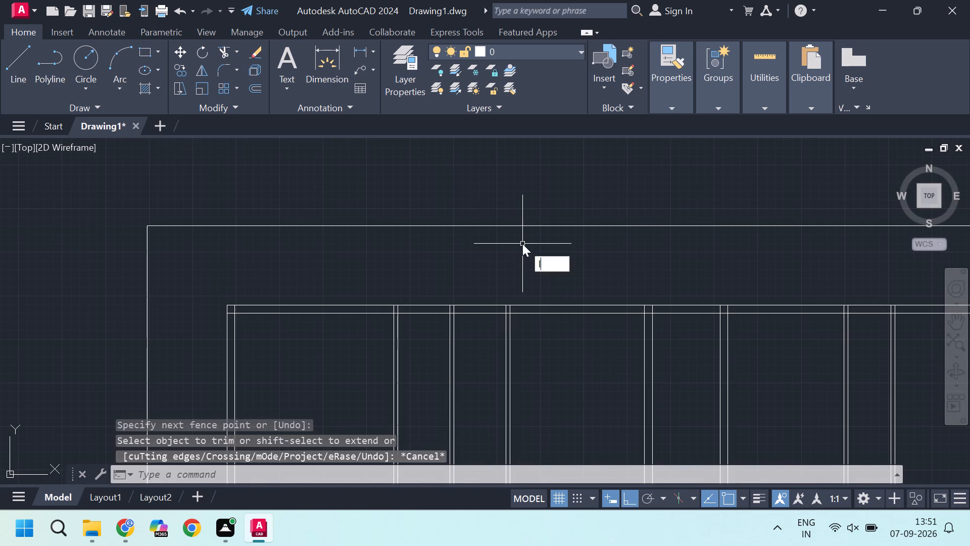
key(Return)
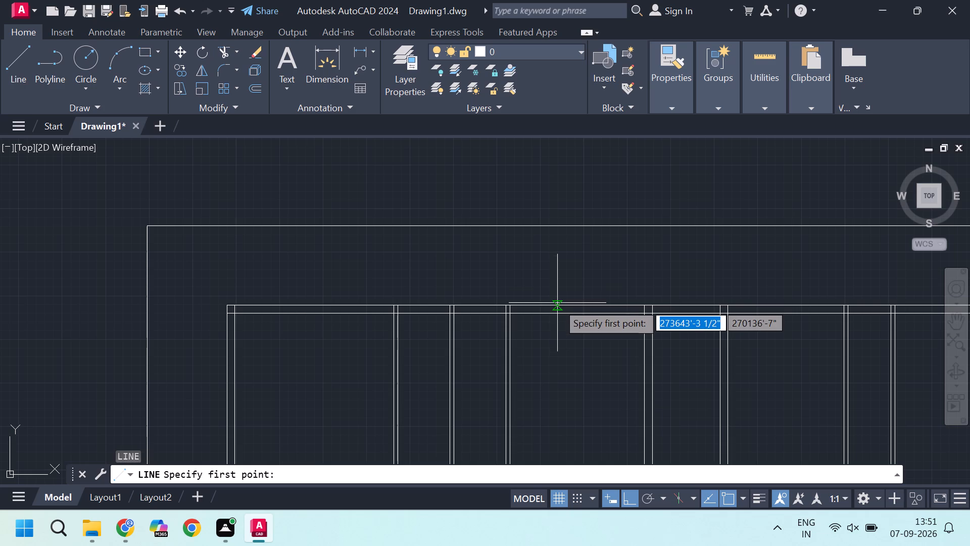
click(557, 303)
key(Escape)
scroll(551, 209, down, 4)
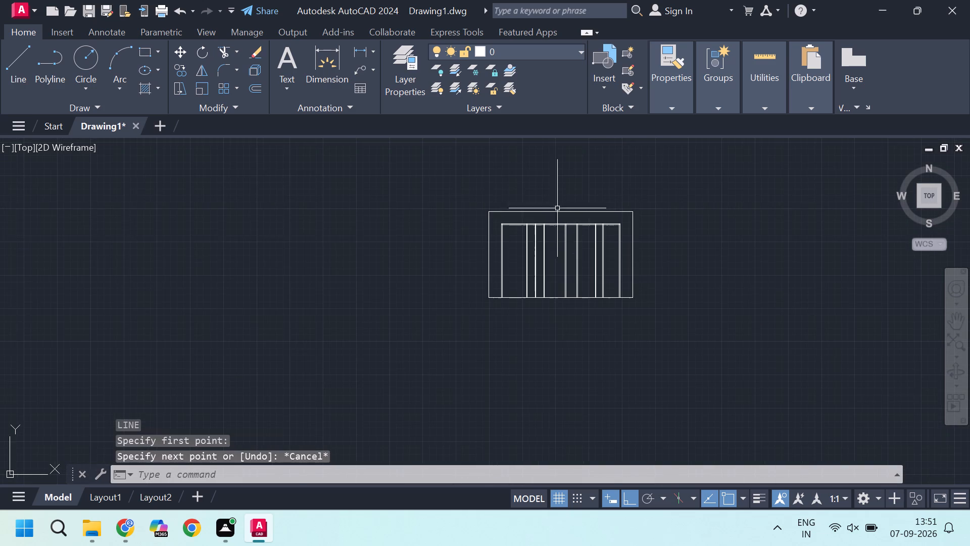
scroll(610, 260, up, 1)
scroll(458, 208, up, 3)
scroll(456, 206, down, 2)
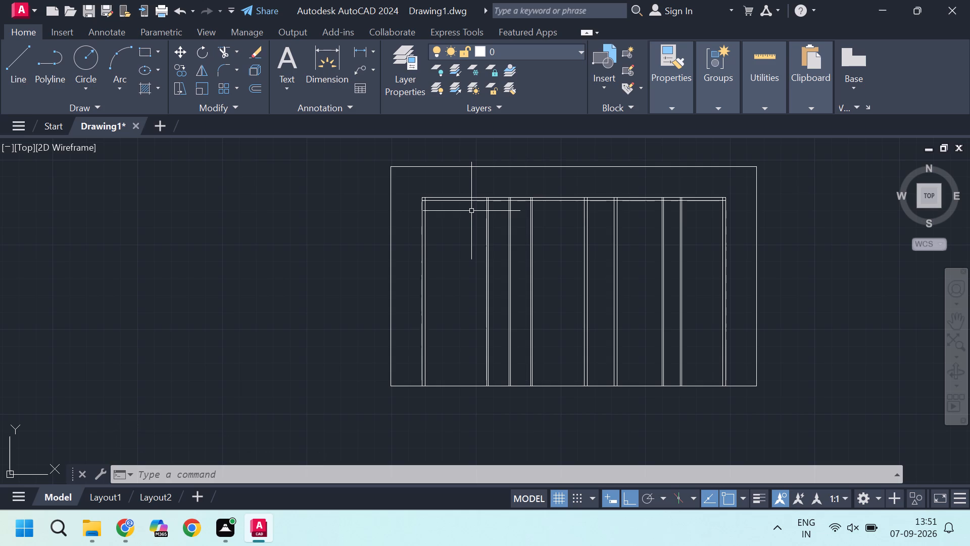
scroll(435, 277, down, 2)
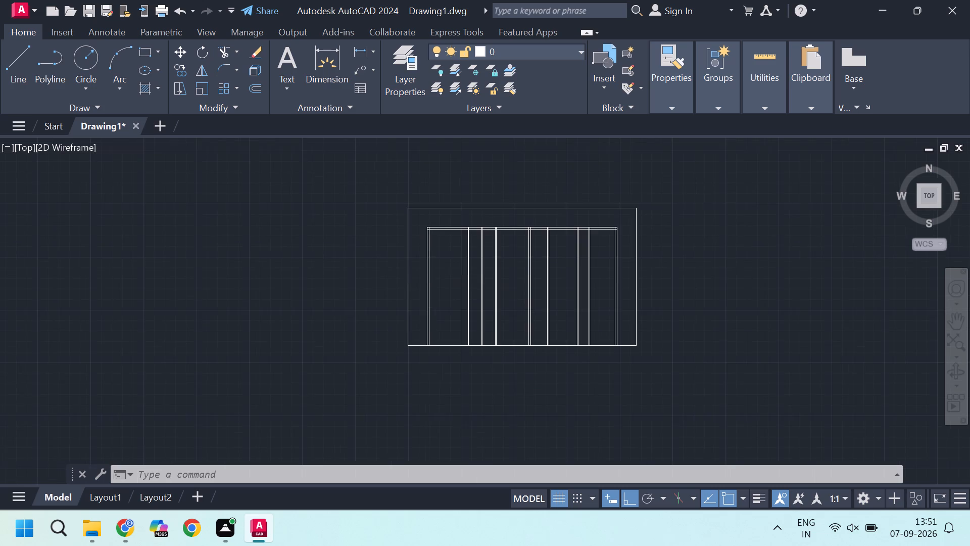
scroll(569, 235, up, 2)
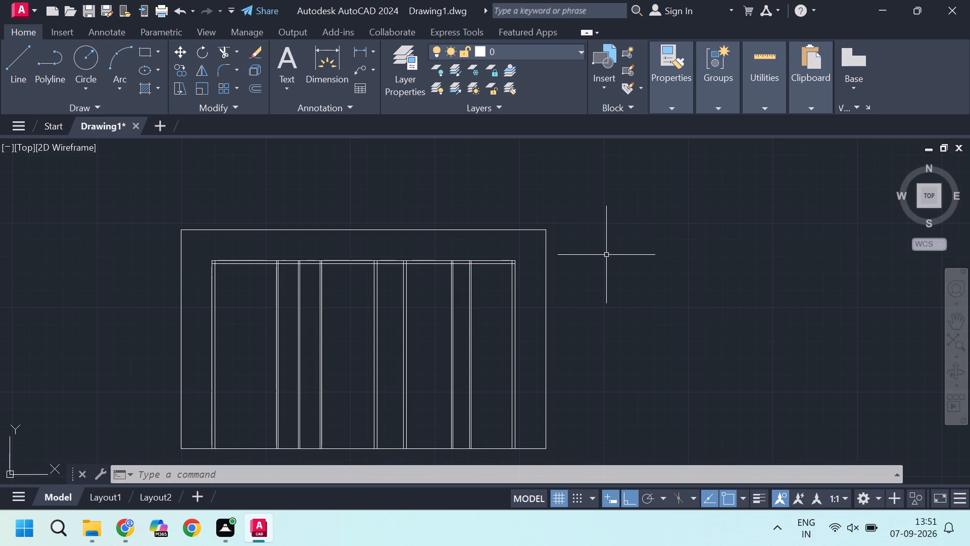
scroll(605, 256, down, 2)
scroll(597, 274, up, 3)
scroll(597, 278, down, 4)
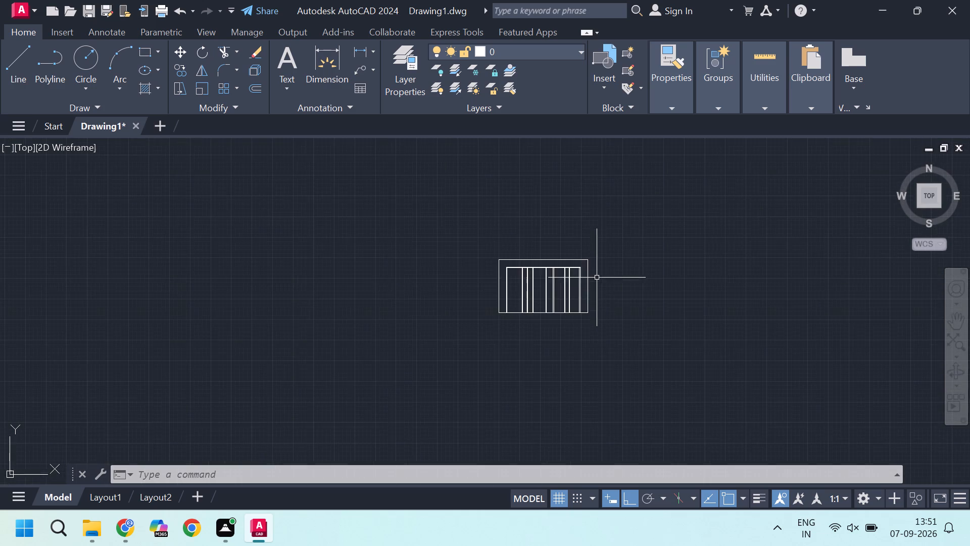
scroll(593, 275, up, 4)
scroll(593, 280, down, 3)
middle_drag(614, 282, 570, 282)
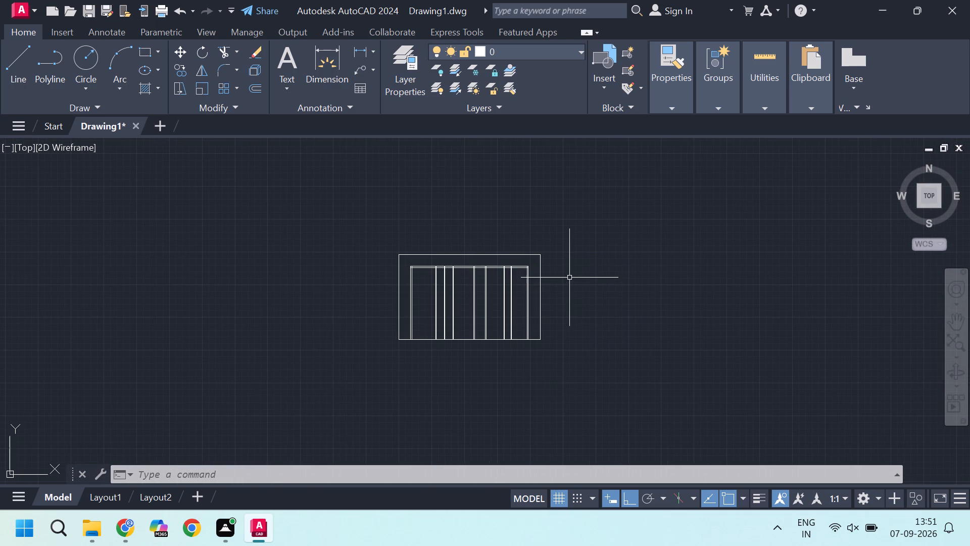
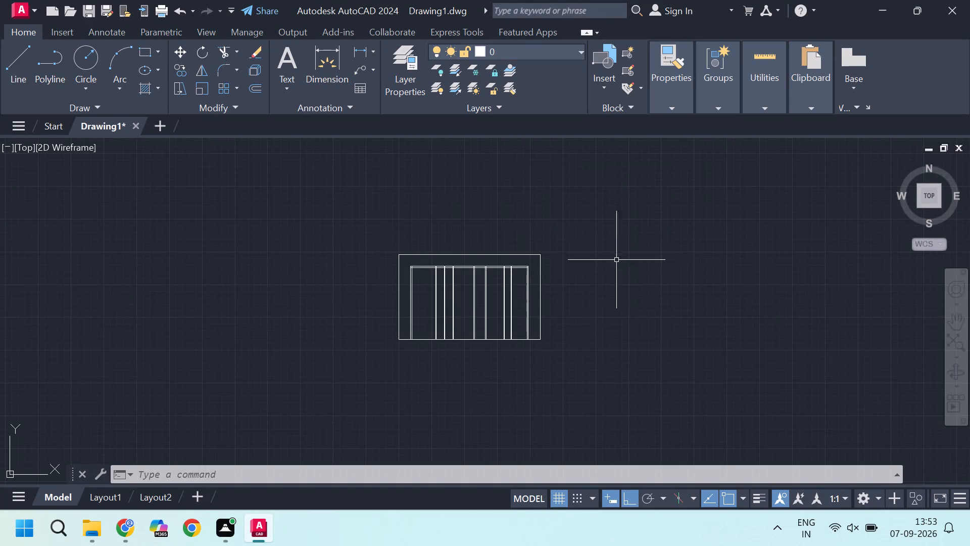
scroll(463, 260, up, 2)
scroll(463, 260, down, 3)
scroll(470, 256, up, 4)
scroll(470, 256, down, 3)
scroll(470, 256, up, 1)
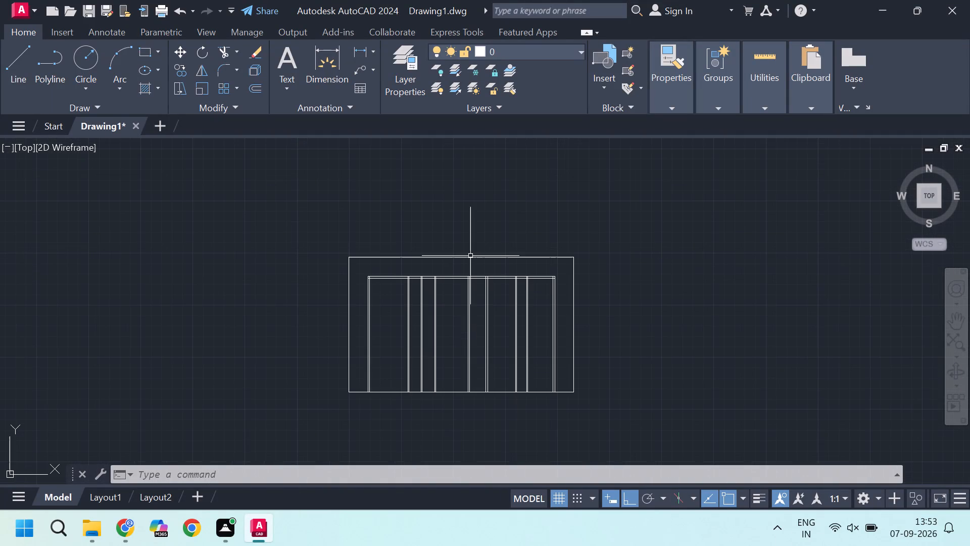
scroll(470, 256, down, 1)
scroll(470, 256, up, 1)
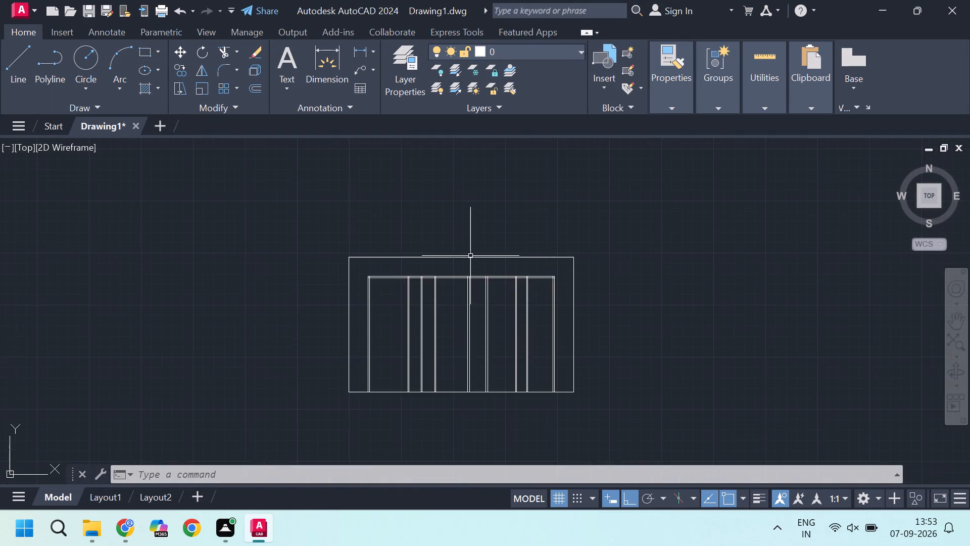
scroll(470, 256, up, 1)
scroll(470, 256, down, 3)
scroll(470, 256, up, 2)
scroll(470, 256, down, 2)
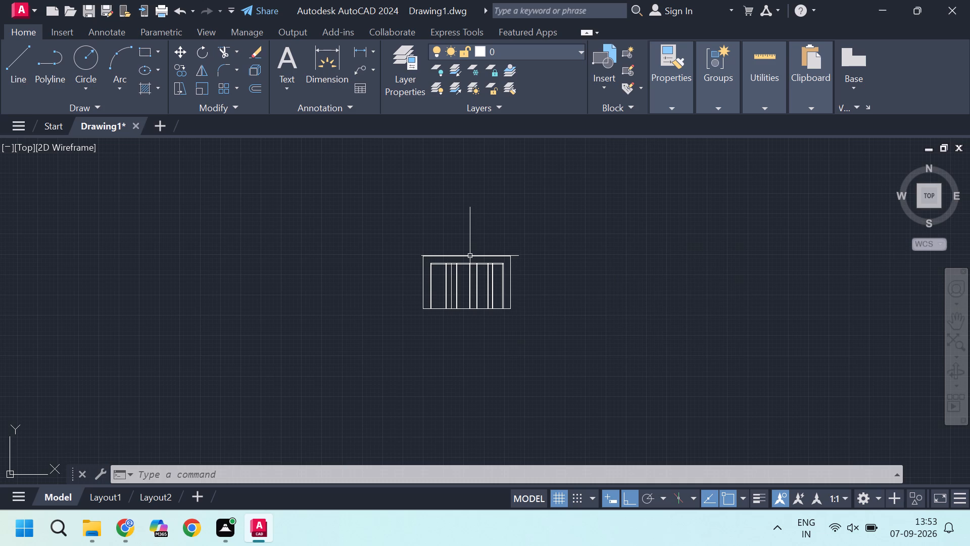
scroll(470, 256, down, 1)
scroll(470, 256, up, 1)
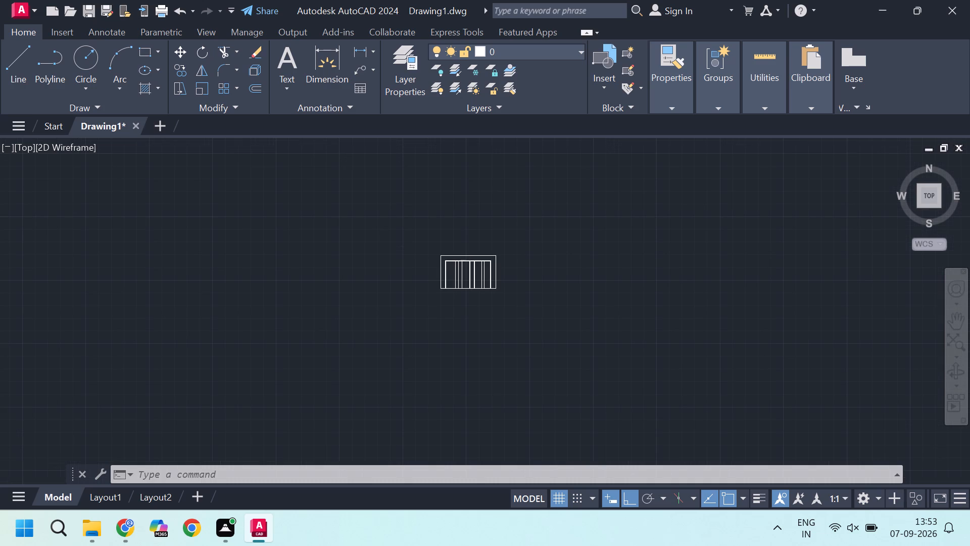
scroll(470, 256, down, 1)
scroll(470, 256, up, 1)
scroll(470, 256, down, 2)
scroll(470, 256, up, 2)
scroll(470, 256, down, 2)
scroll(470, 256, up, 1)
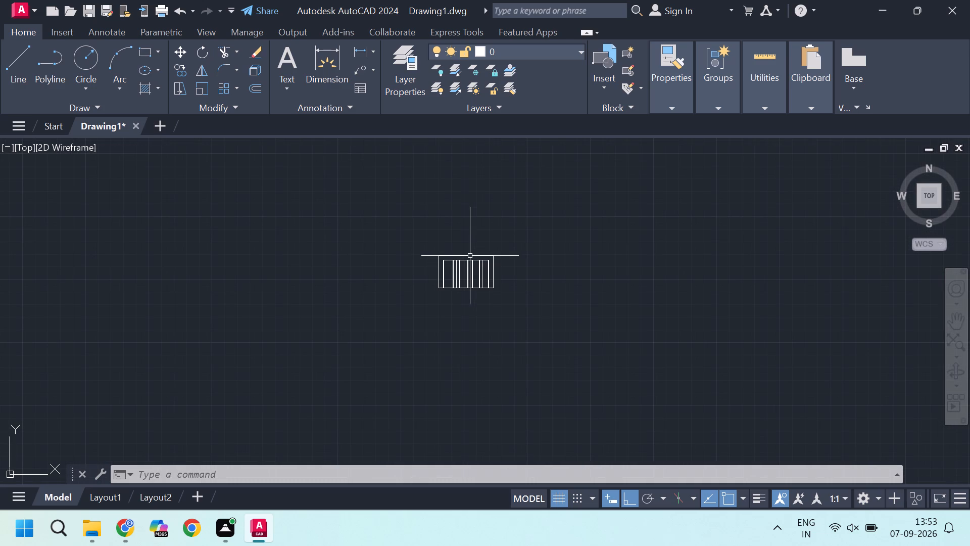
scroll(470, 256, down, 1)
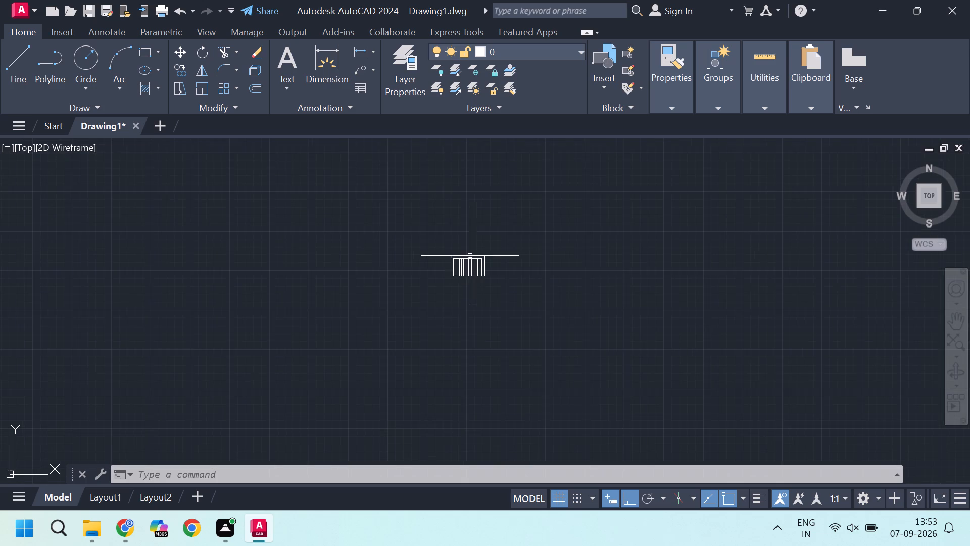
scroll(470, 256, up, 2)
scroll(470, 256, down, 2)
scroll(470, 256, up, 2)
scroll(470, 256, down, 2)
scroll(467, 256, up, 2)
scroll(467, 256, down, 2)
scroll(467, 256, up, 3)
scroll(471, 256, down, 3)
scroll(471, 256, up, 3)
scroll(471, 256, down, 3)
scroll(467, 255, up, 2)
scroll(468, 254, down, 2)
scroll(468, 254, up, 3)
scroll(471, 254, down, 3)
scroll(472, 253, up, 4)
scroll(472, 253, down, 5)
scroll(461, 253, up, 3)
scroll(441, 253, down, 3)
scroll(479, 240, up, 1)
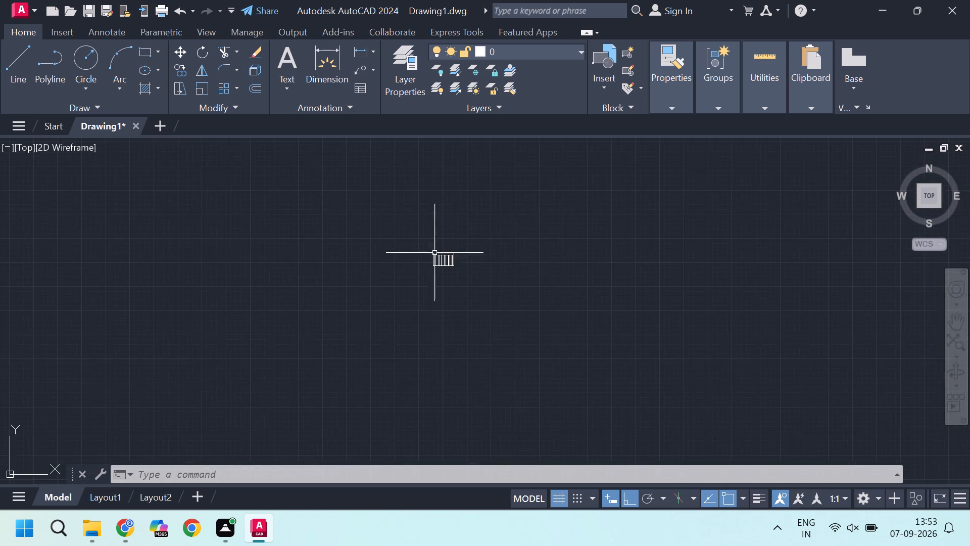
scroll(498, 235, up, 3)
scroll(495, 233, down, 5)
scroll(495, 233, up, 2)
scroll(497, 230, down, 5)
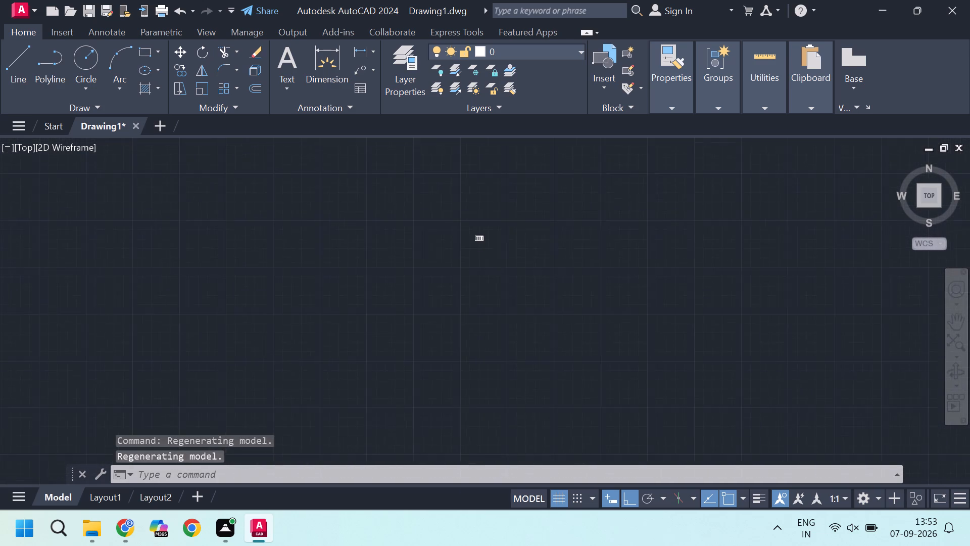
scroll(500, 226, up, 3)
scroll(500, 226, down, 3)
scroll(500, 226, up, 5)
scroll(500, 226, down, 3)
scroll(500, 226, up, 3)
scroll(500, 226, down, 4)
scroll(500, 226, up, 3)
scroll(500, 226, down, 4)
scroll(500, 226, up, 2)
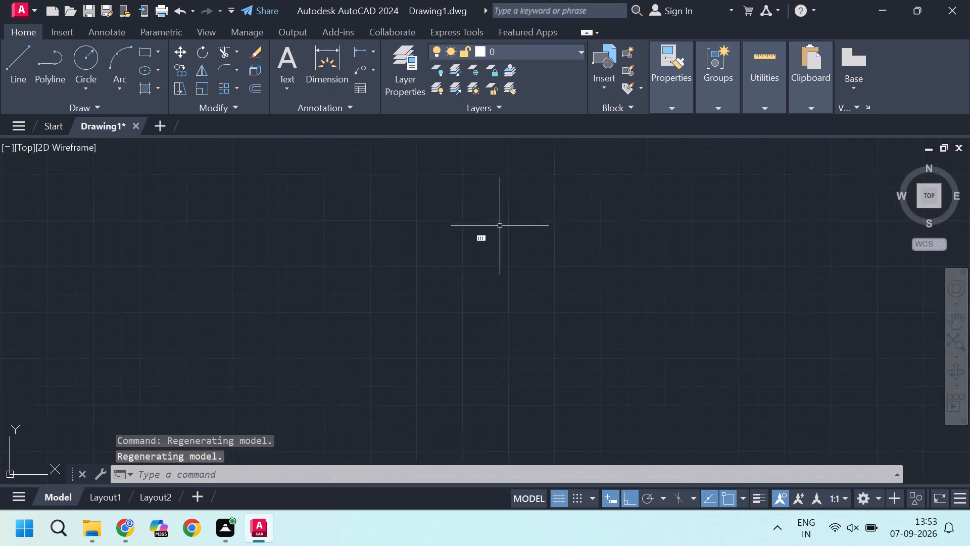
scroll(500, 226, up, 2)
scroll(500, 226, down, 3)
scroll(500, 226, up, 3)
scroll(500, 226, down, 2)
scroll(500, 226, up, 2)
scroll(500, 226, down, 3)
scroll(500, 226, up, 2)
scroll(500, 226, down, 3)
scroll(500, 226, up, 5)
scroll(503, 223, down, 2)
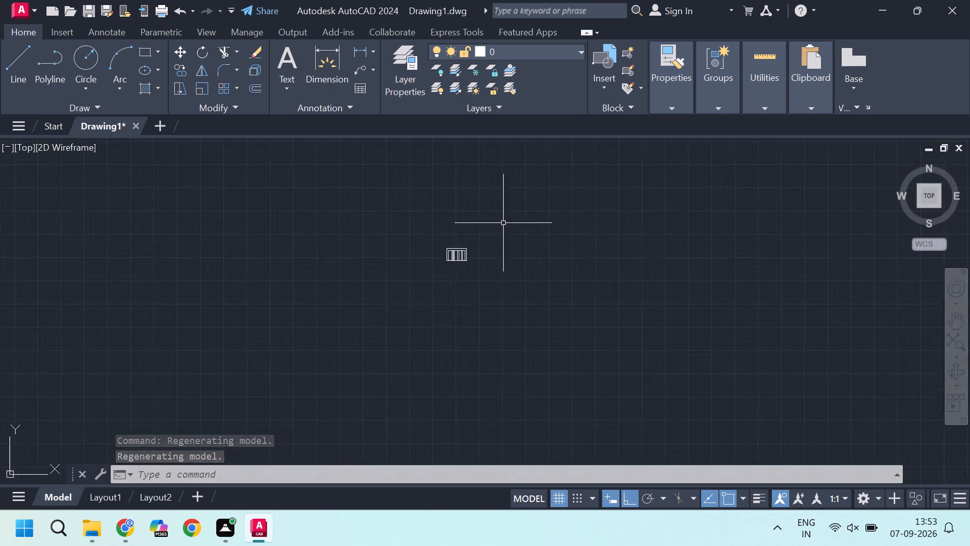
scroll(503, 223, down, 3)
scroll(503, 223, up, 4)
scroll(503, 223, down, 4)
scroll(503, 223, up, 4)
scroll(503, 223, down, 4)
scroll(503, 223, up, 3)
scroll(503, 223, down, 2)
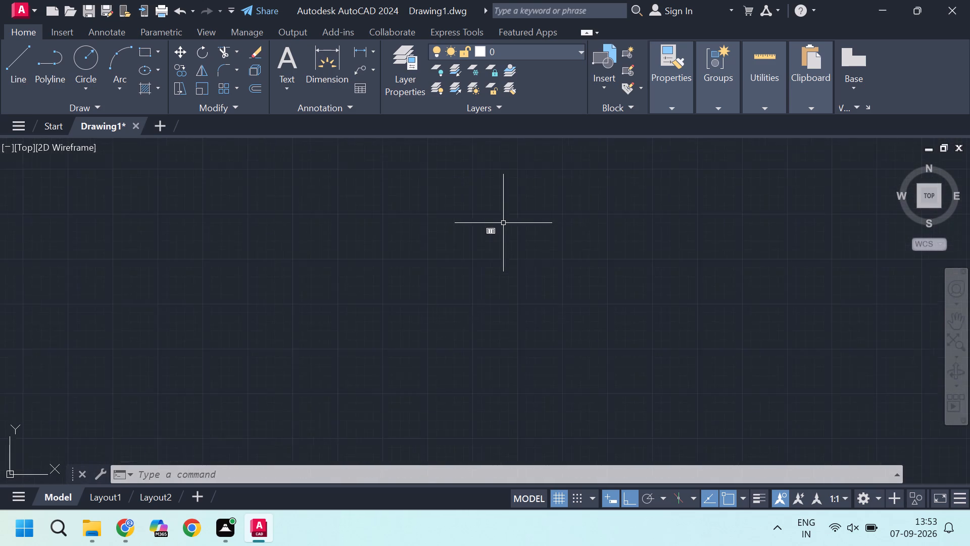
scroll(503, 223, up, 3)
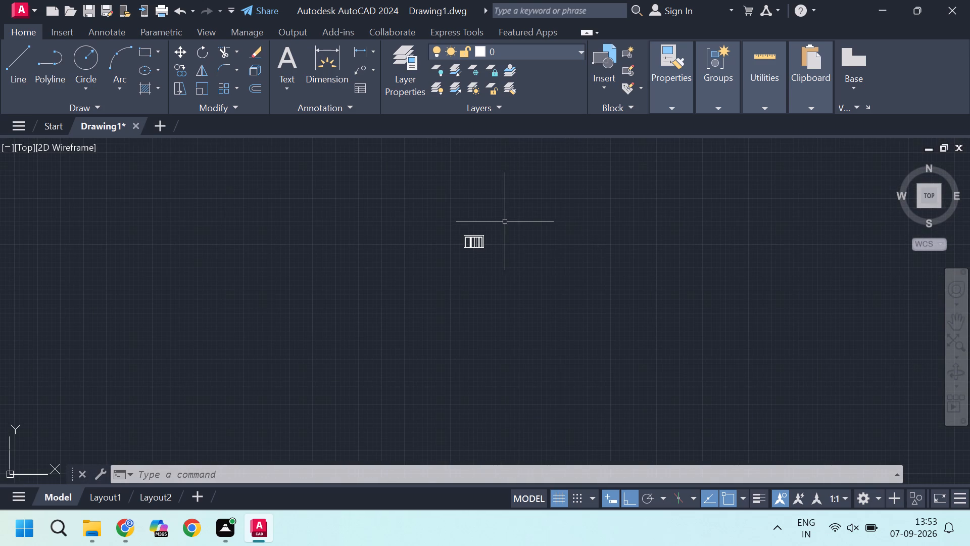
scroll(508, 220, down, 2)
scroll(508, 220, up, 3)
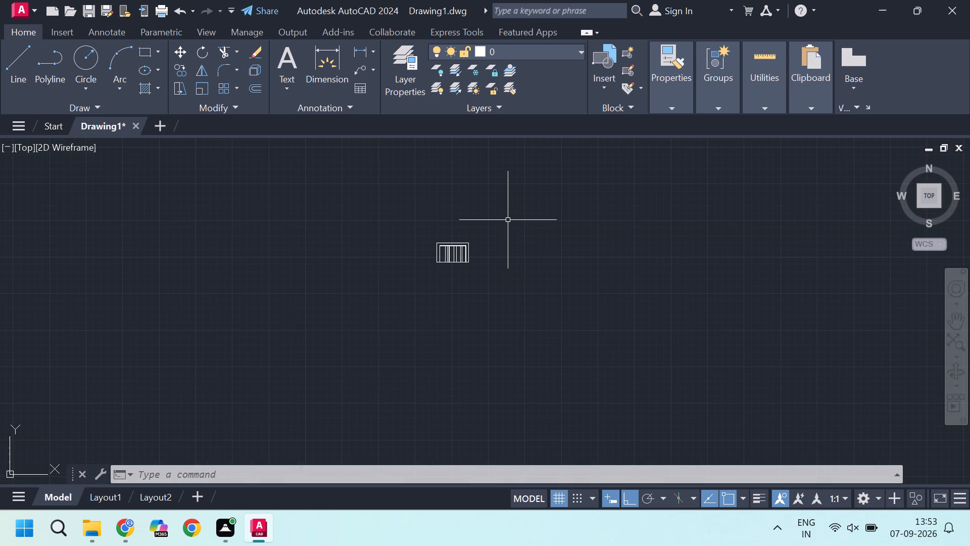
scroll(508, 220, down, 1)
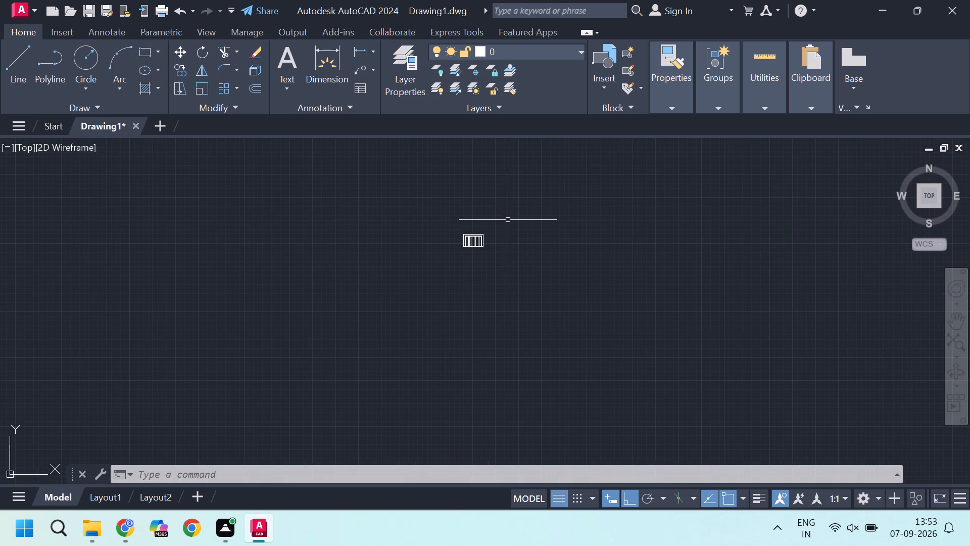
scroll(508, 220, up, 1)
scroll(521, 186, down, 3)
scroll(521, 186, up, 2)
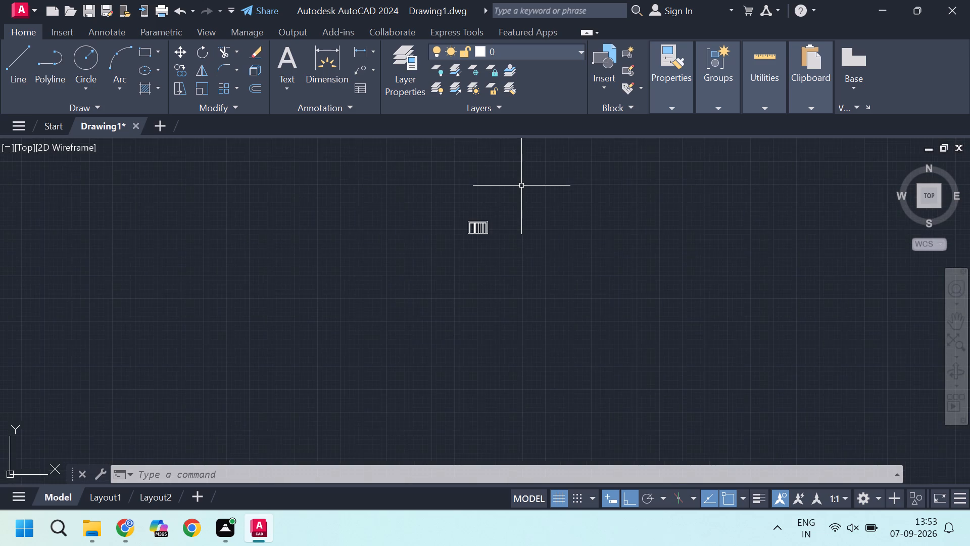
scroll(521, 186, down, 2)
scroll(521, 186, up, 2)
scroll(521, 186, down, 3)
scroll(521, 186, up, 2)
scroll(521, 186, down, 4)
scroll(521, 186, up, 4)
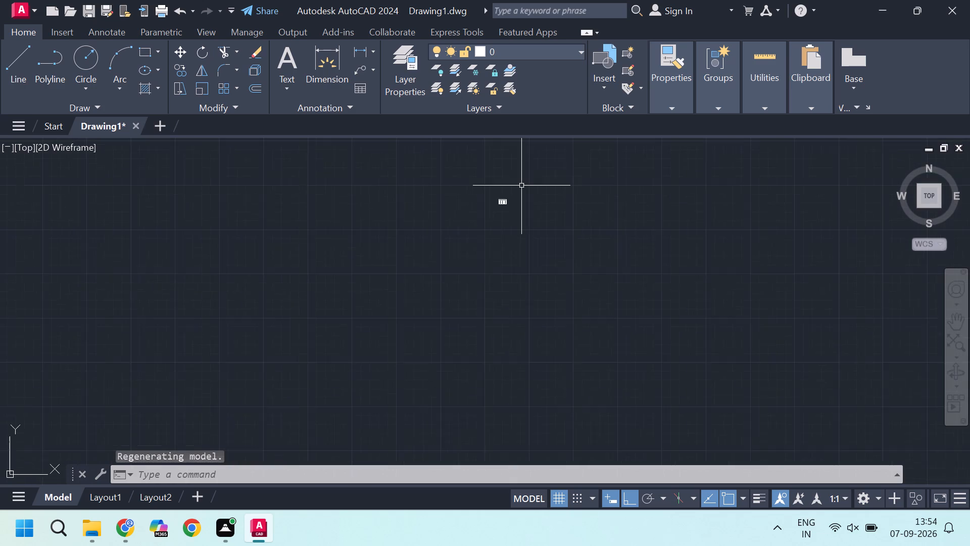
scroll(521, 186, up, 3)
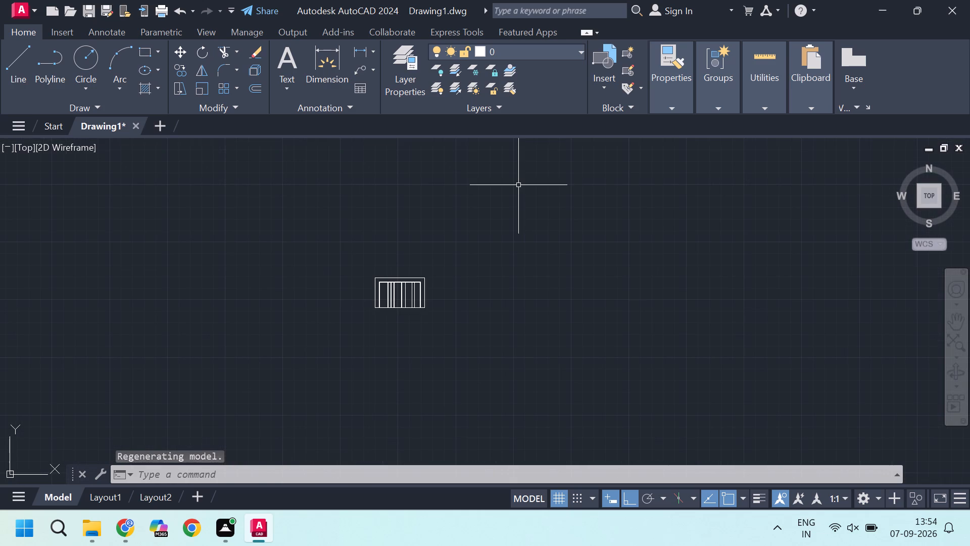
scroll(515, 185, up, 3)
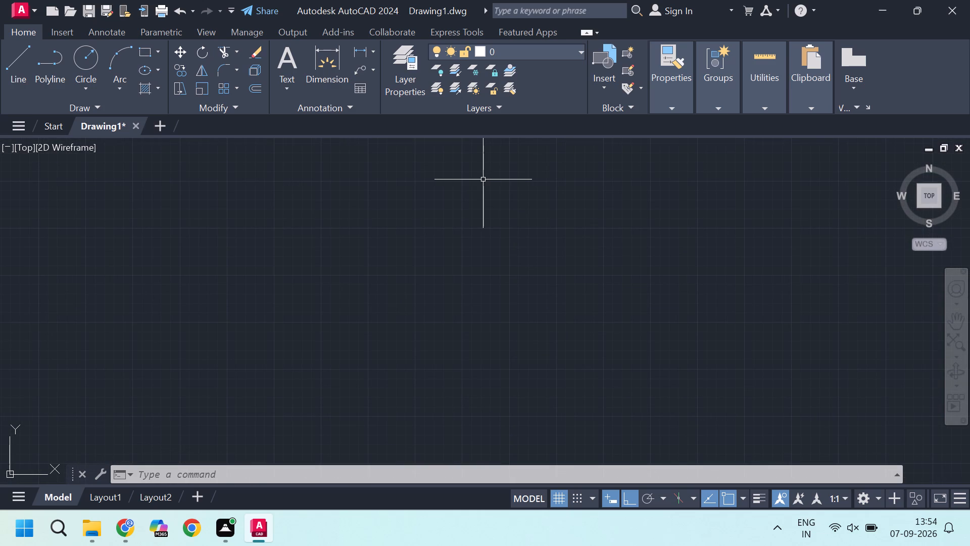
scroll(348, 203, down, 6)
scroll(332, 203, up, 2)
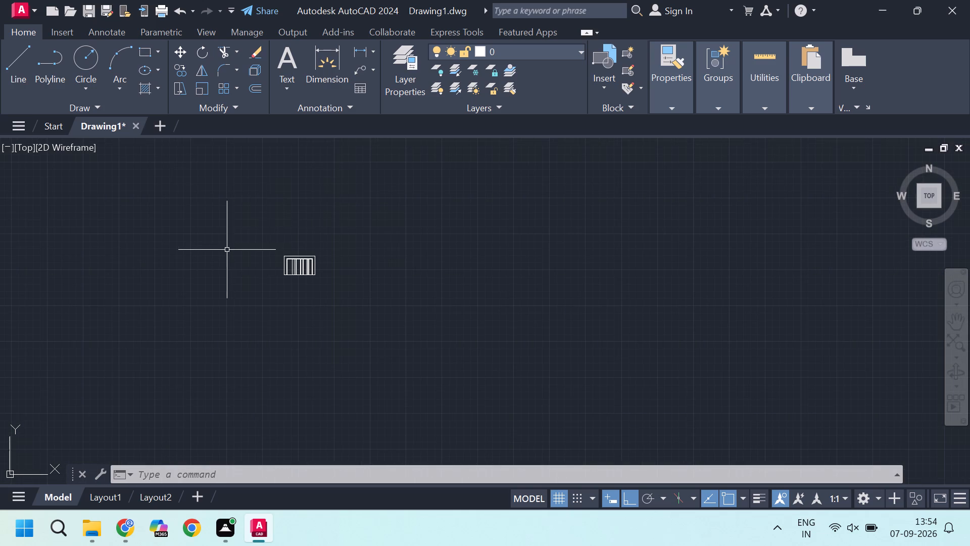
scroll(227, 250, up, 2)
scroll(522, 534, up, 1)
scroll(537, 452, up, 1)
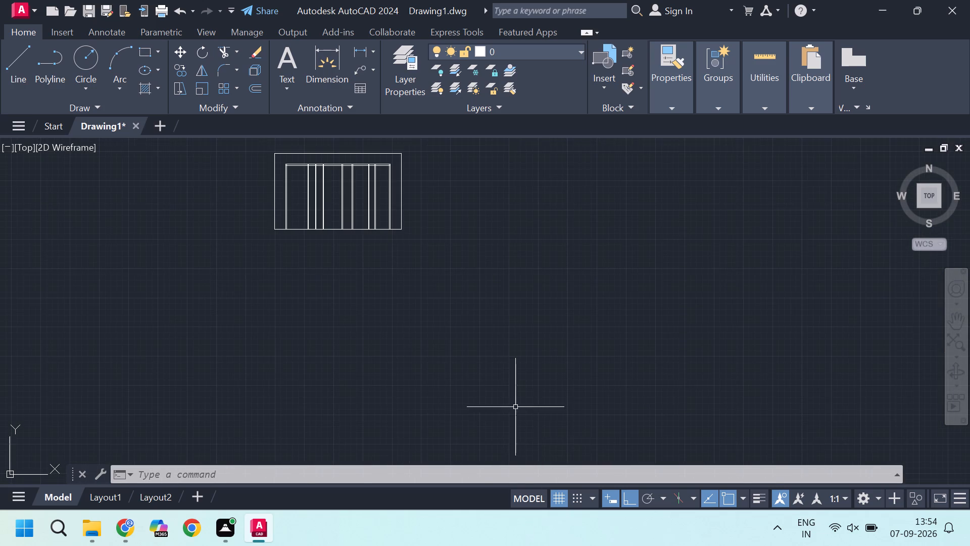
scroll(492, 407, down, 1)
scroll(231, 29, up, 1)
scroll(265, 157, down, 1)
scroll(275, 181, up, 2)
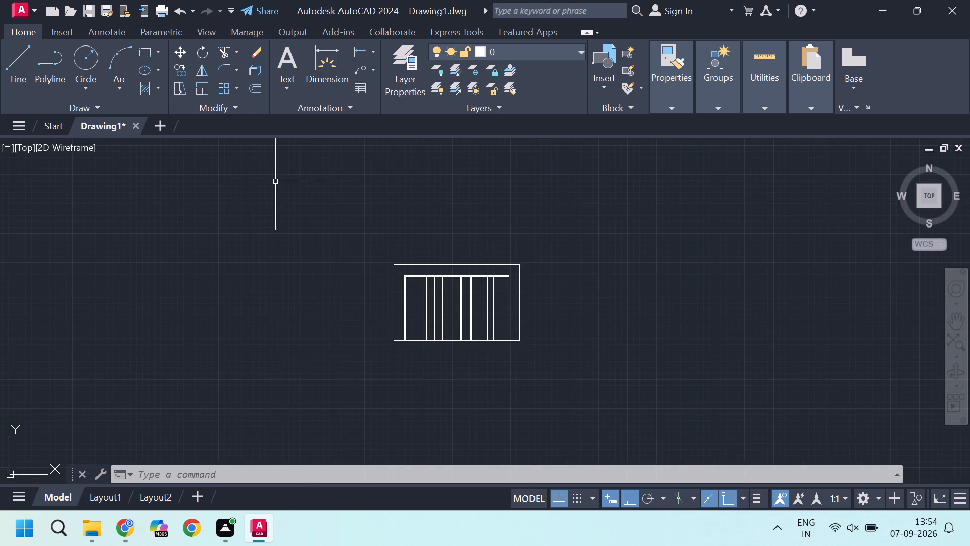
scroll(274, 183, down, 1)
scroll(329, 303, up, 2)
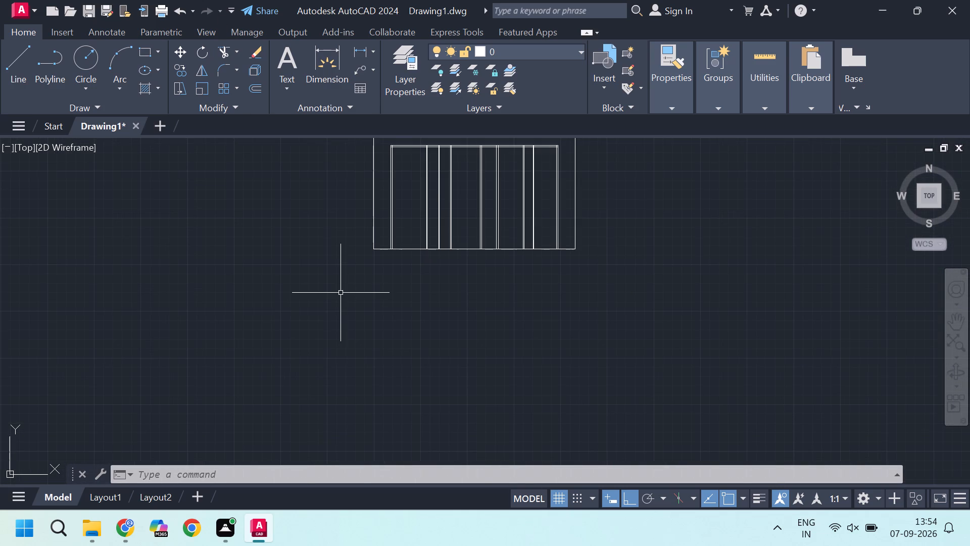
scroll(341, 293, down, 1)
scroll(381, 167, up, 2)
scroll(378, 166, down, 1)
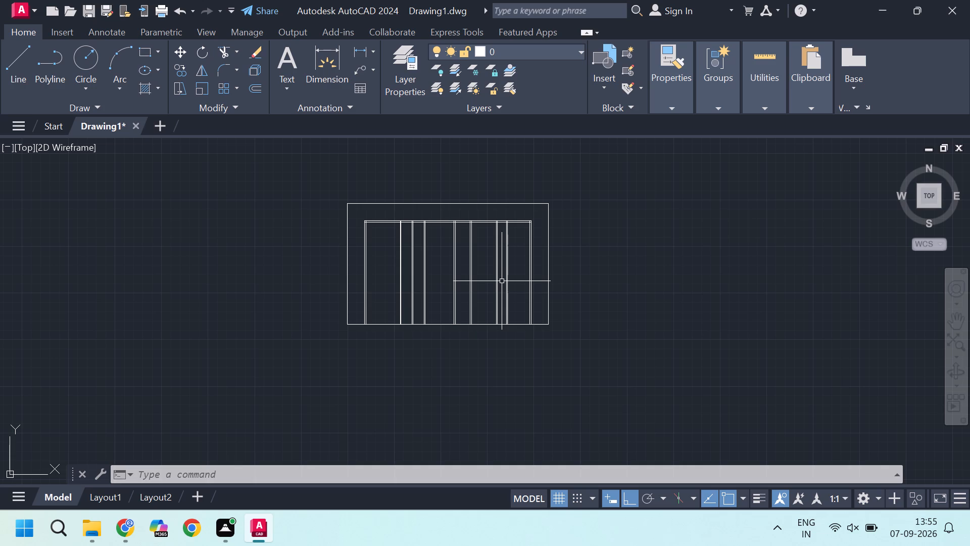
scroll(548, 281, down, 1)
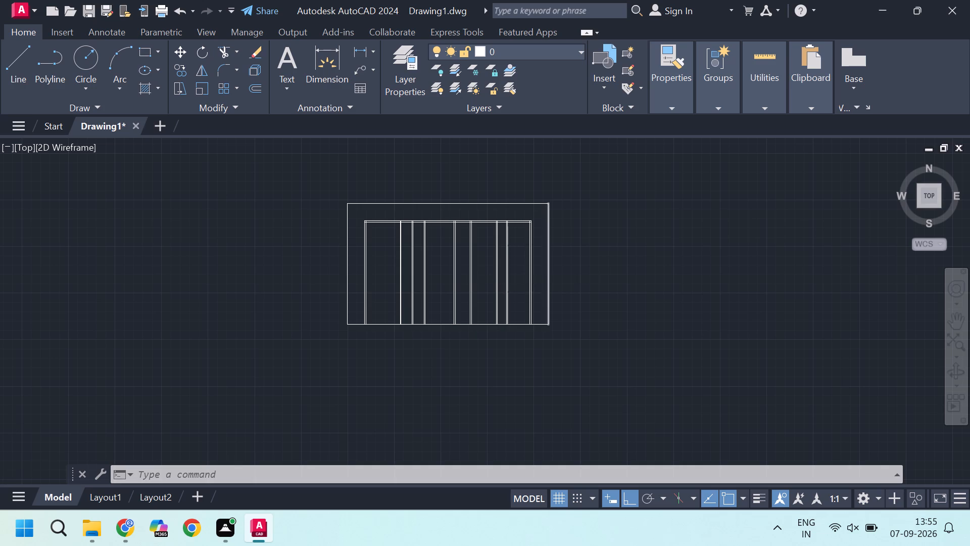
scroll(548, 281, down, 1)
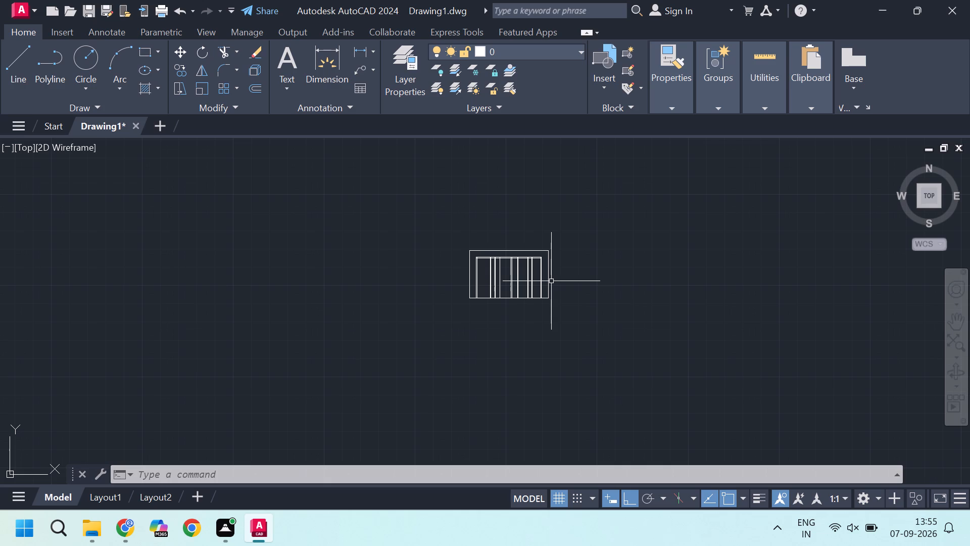
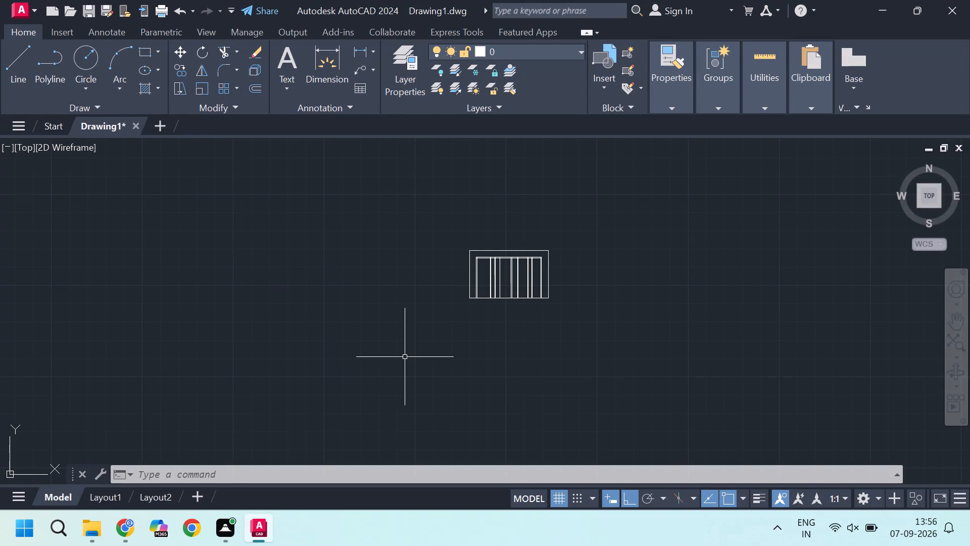
Measure the overall outer width of the top wall with a linear dimension between its two outer end corners.
scroll(544, 258, up, 3)
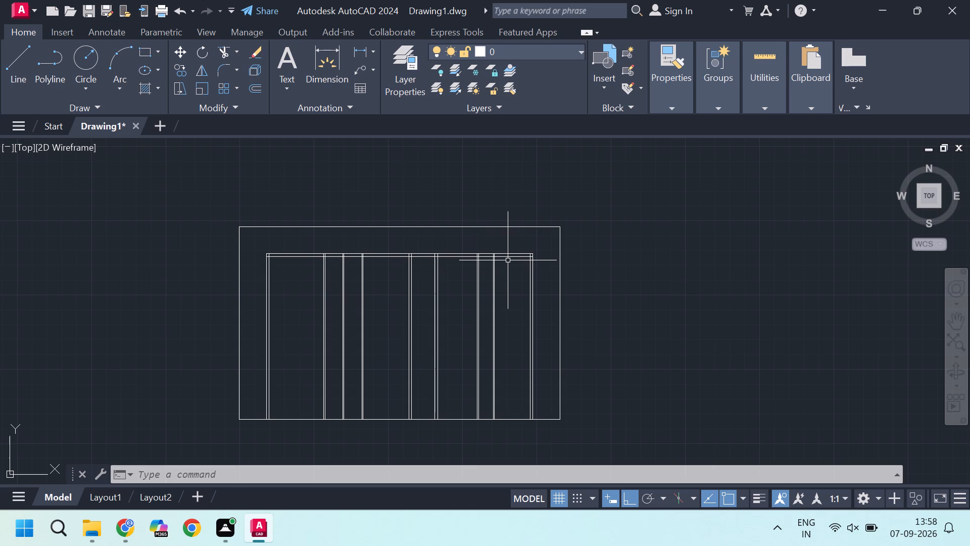
scroll(573, 220, up, 2)
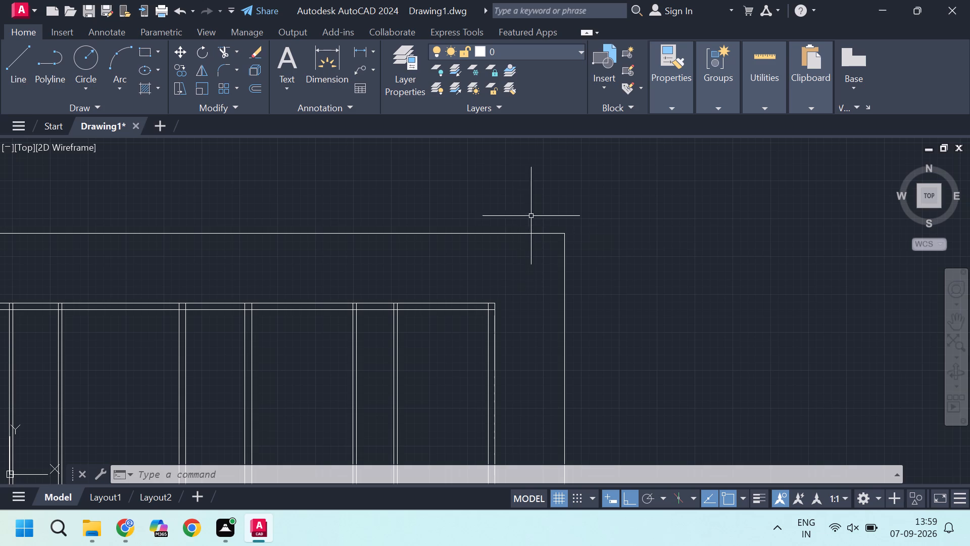
scroll(514, 216, down, 2)
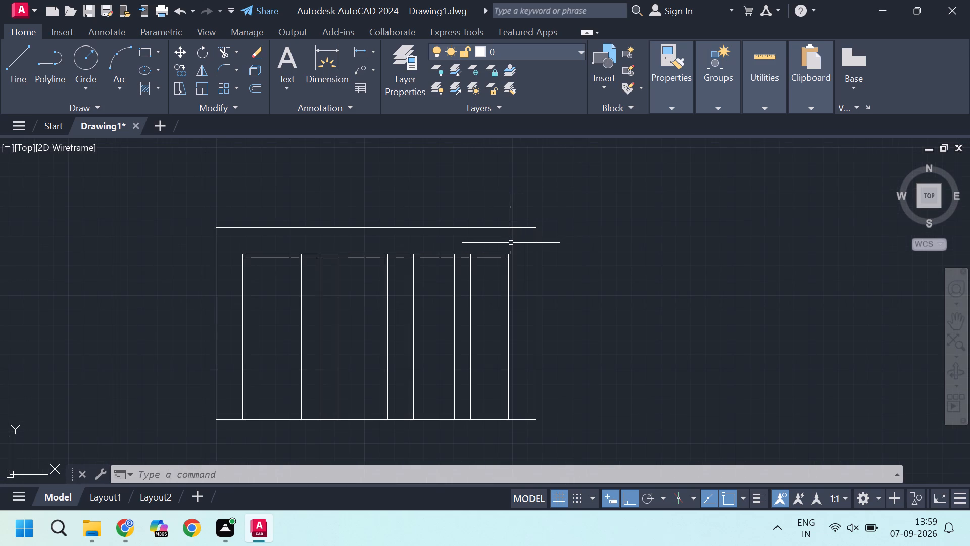
scroll(250, 256, up, 1)
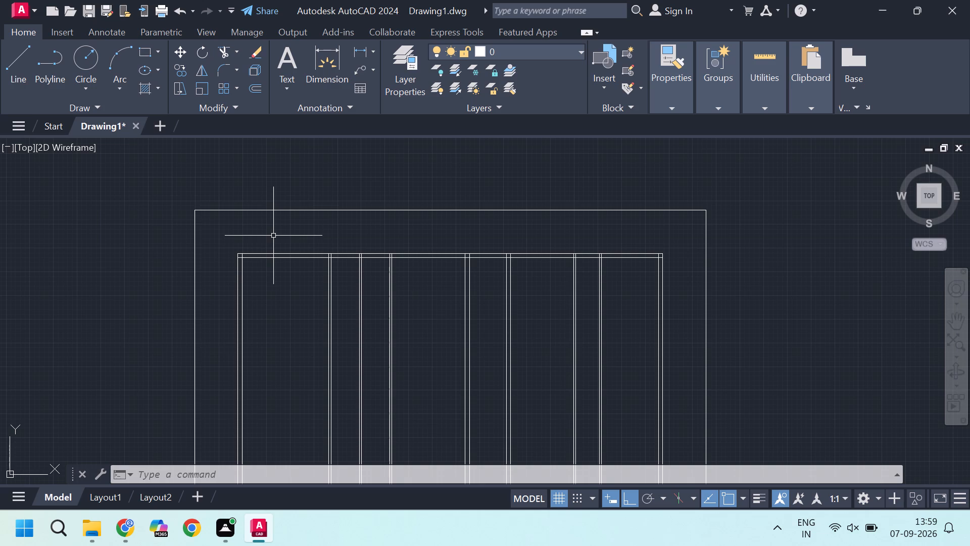
text(dli)
key(Return)
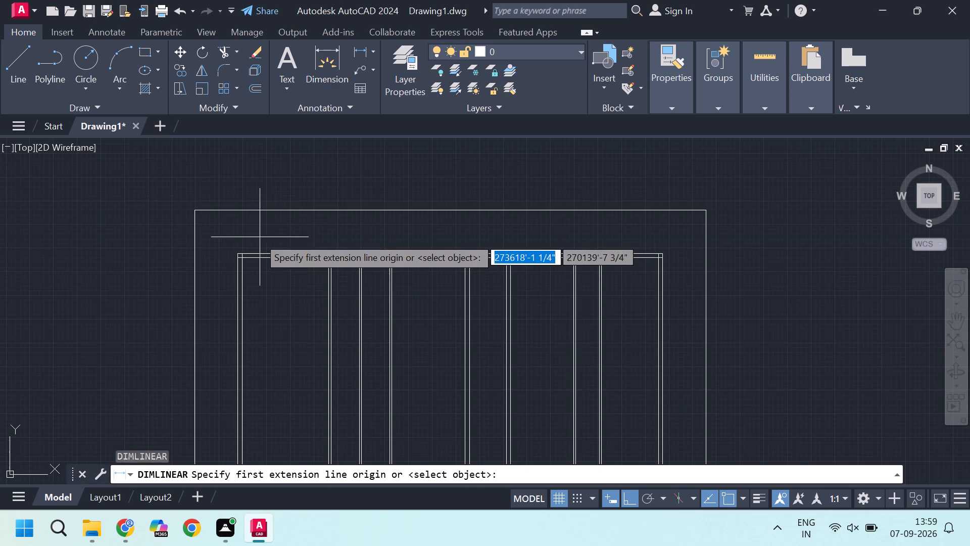
scroll(257, 237, up, 1)
scroll(223, 265, up, 2)
click(226, 260)
scroll(226, 260, down, 4)
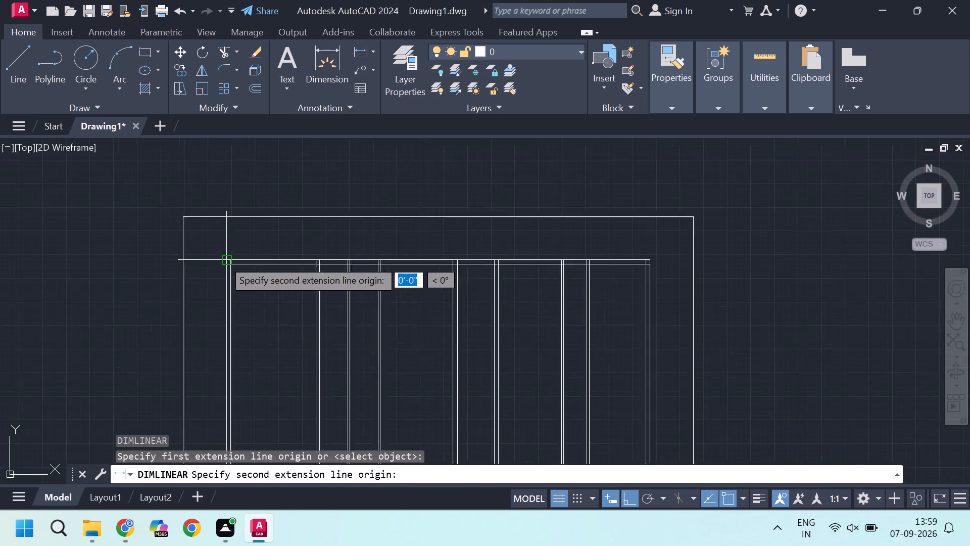
scroll(438, 257, up, 5)
scroll(569, 281, down, 2)
scroll(822, 291, up, 1)
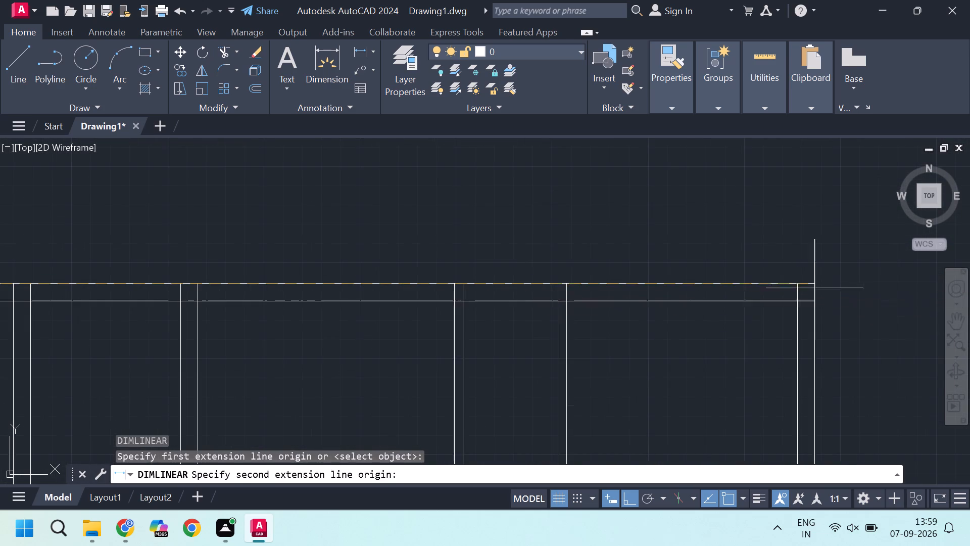
scroll(822, 291, up, 1)
click(805, 275)
scroll(805, 275, down, 3)
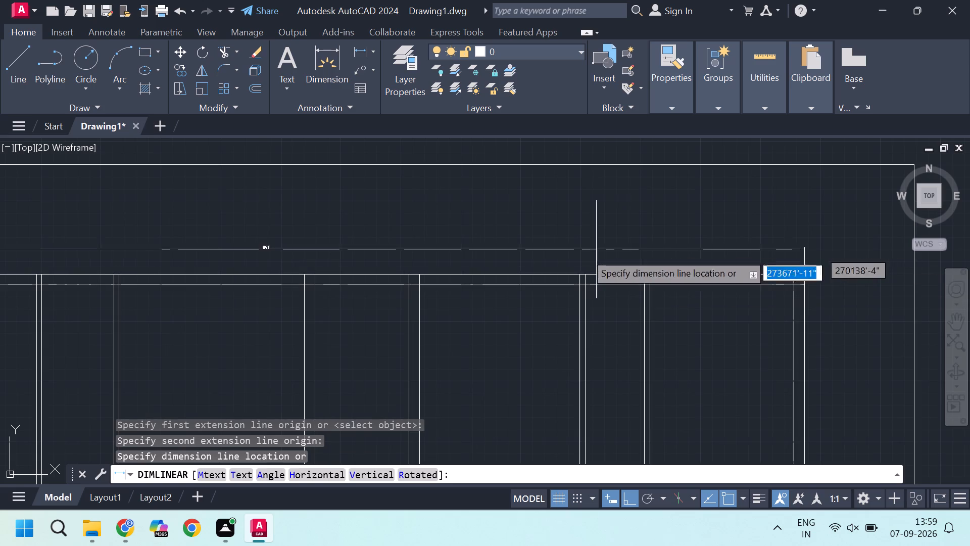
scroll(181, 249, up, 1)
scroll(311, 231, up, 2)
scroll(339, 226, down, 2)
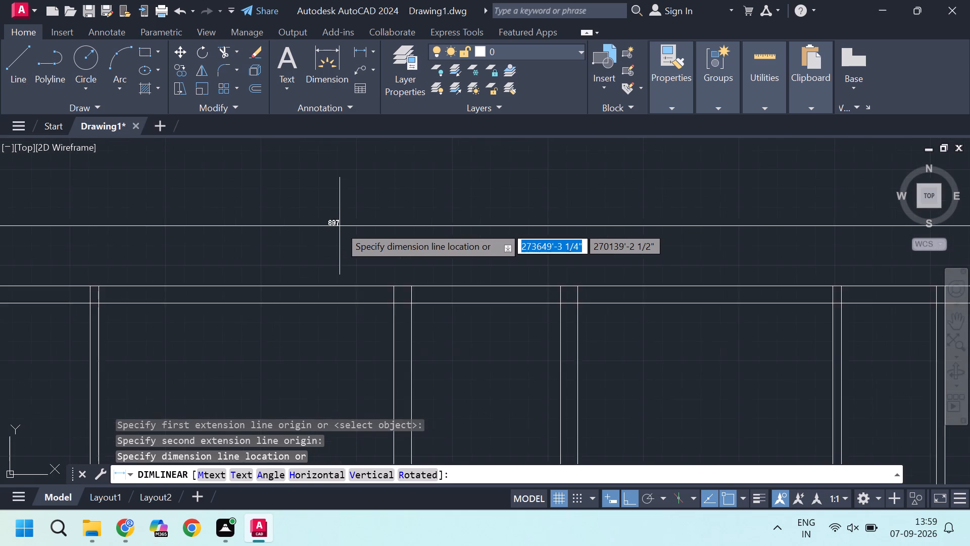
scroll(339, 226, down, 3)
scroll(339, 226, up, 2)
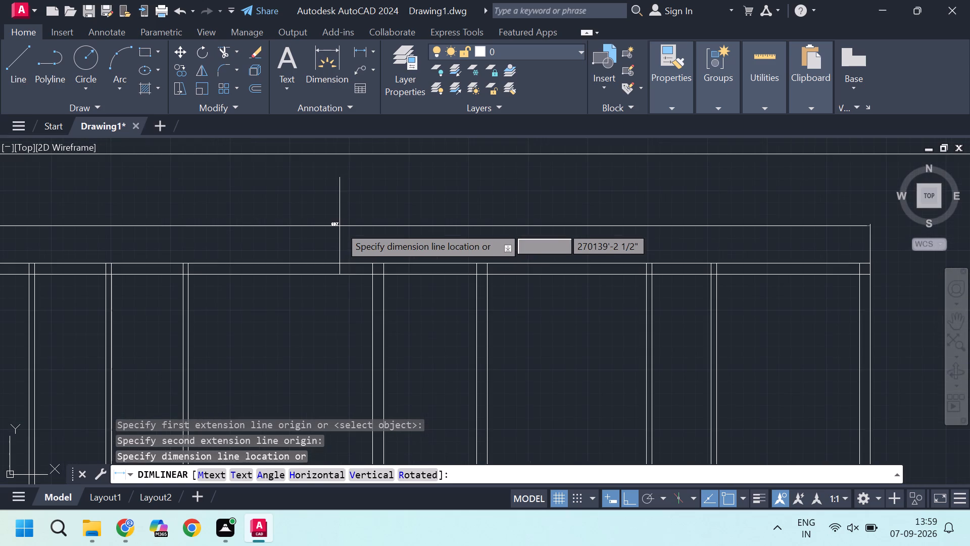
scroll(339, 226, up, 2)
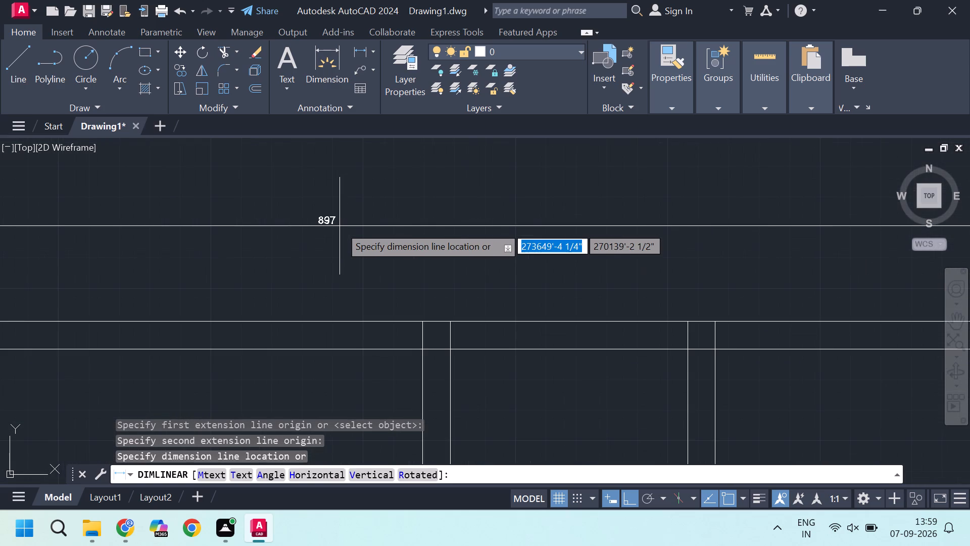
key(Escape)
Check the drawing's length type, precision and insertion units, leaving the settings as they are.
text(un)
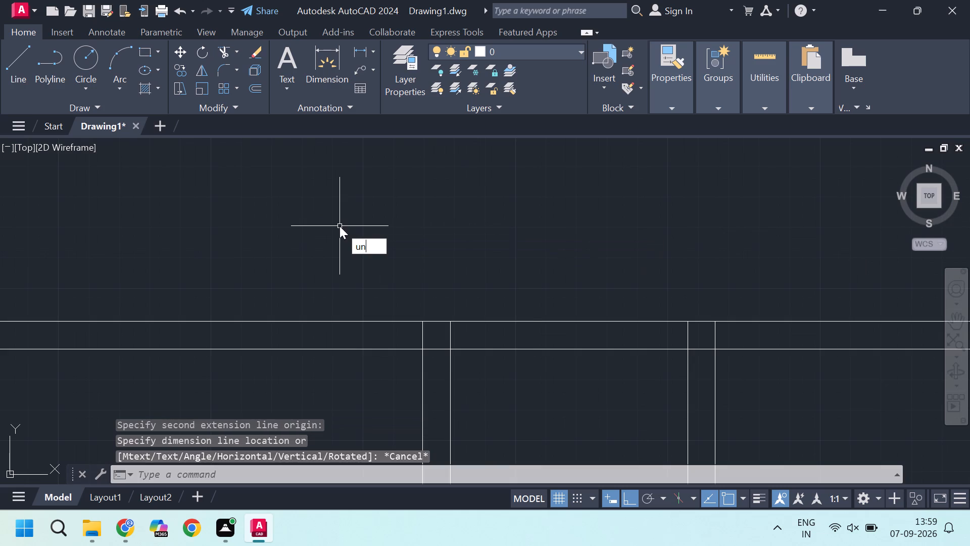
key(Return)
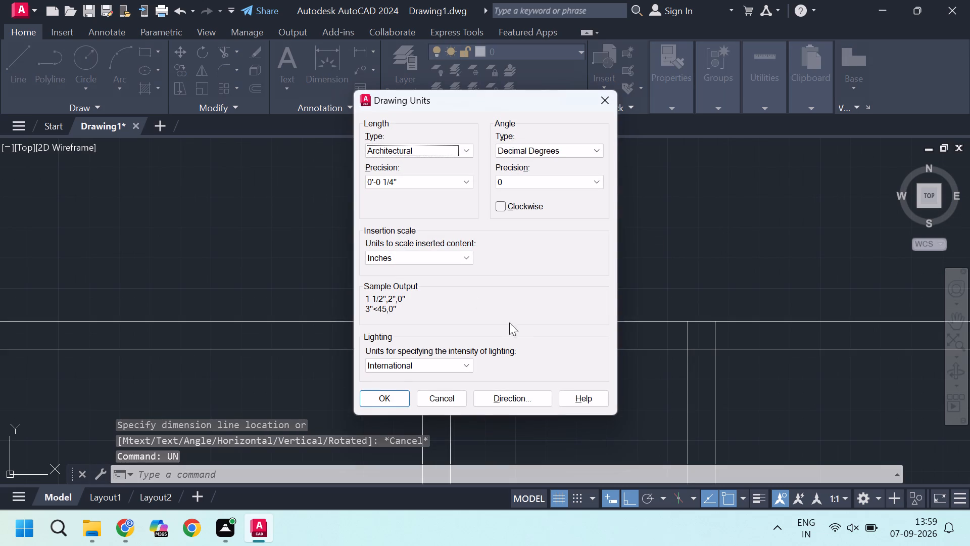
click(613, 104)
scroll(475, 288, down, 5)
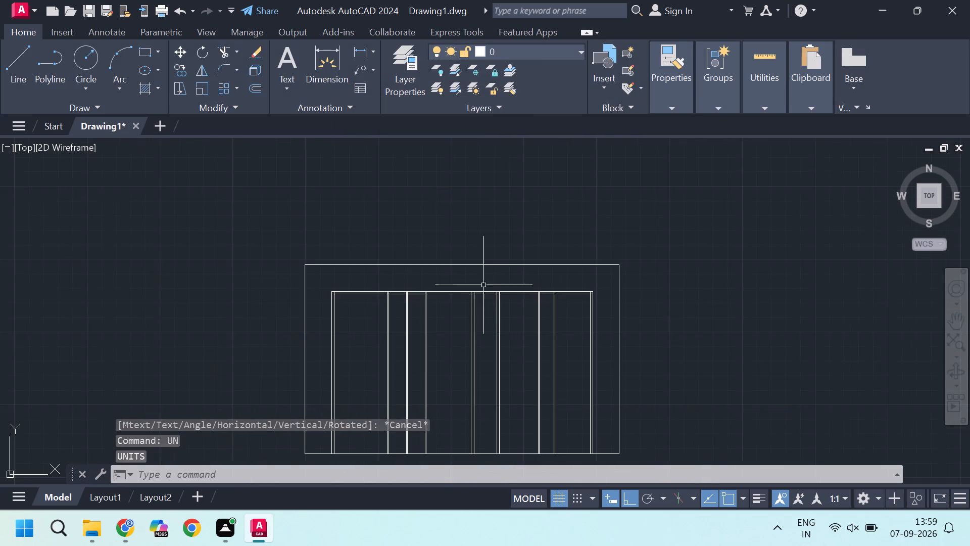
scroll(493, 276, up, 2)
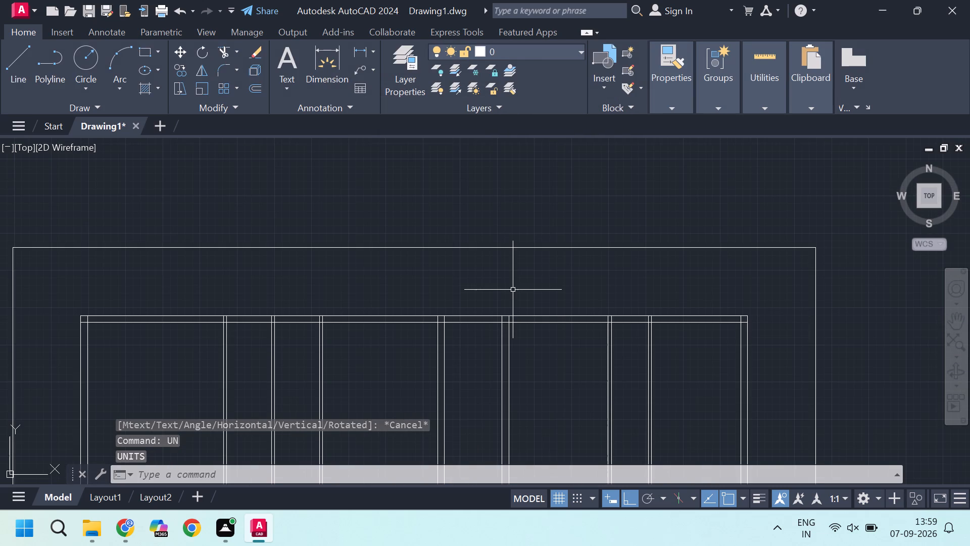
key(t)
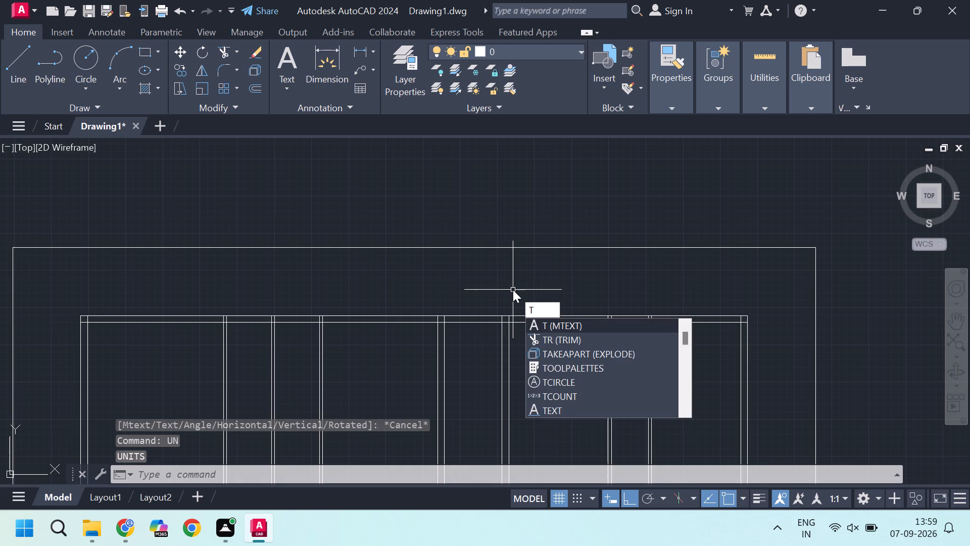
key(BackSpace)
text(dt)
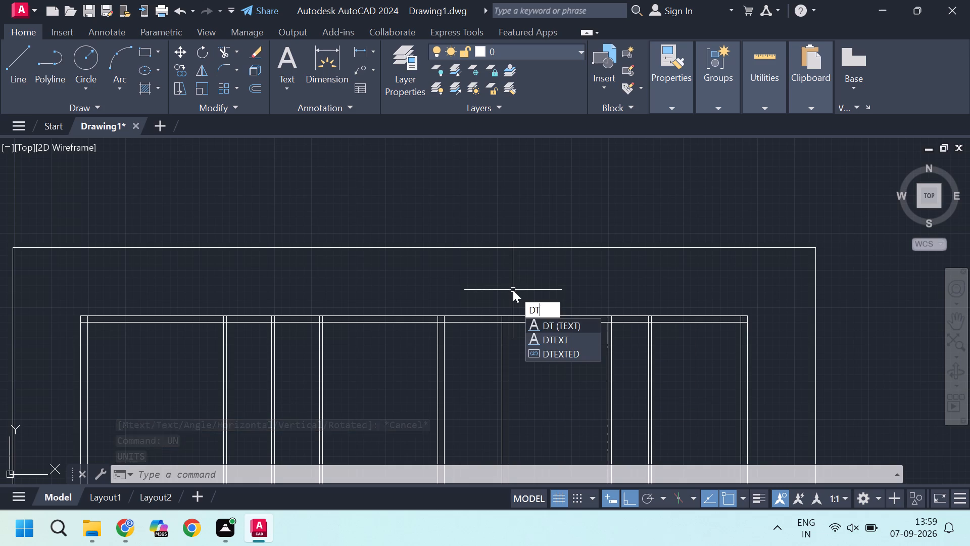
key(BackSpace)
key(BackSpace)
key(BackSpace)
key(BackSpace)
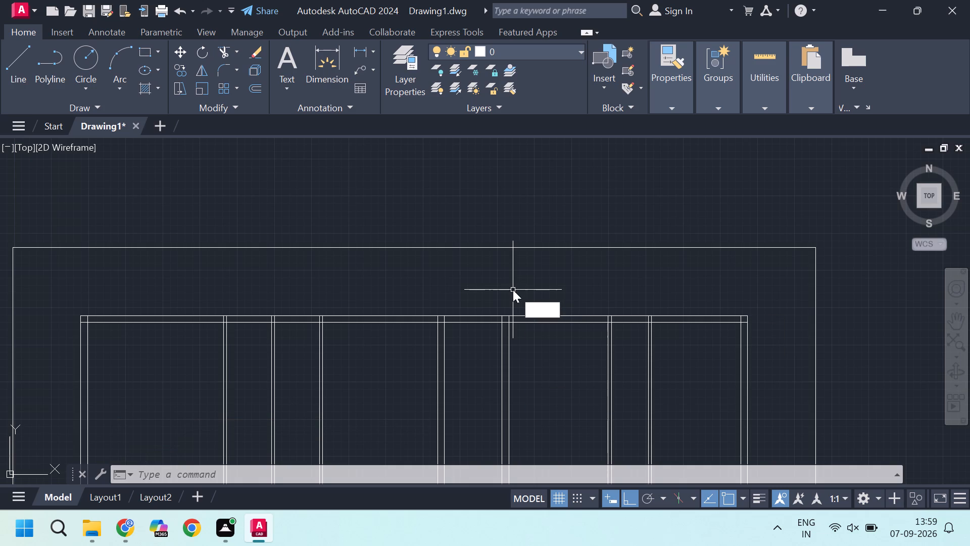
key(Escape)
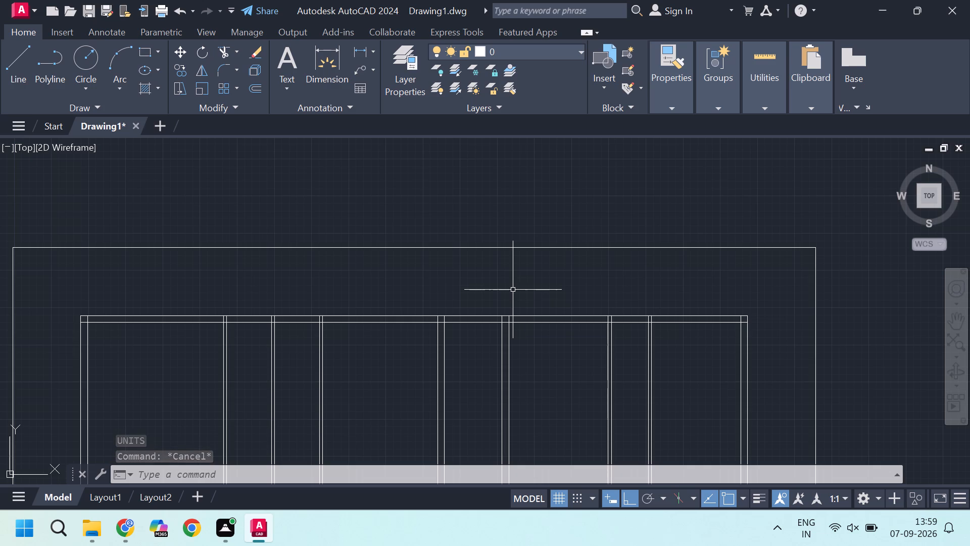
Modify the ISO-25 dimension style to use the Architectural unit format for linear dimensions and set it as current.
key(d)
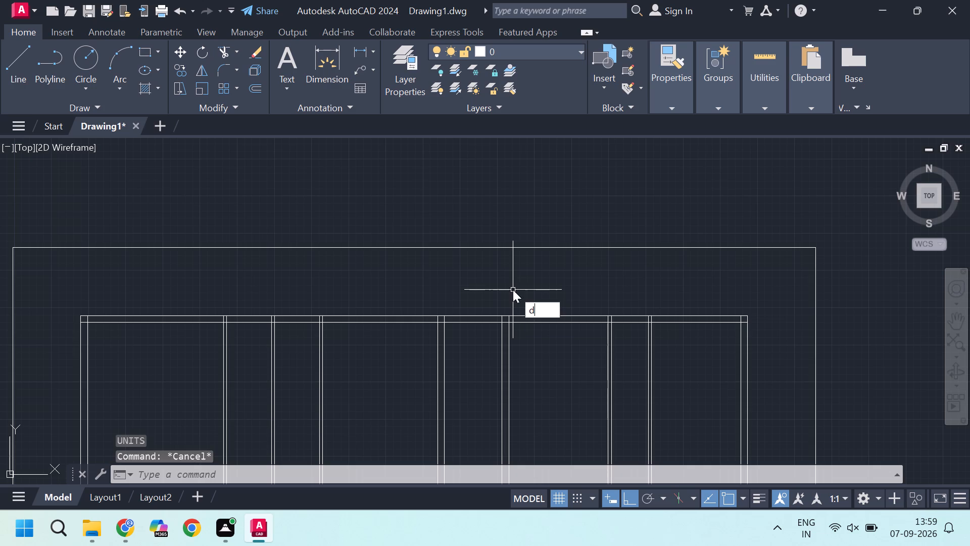
key(Return)
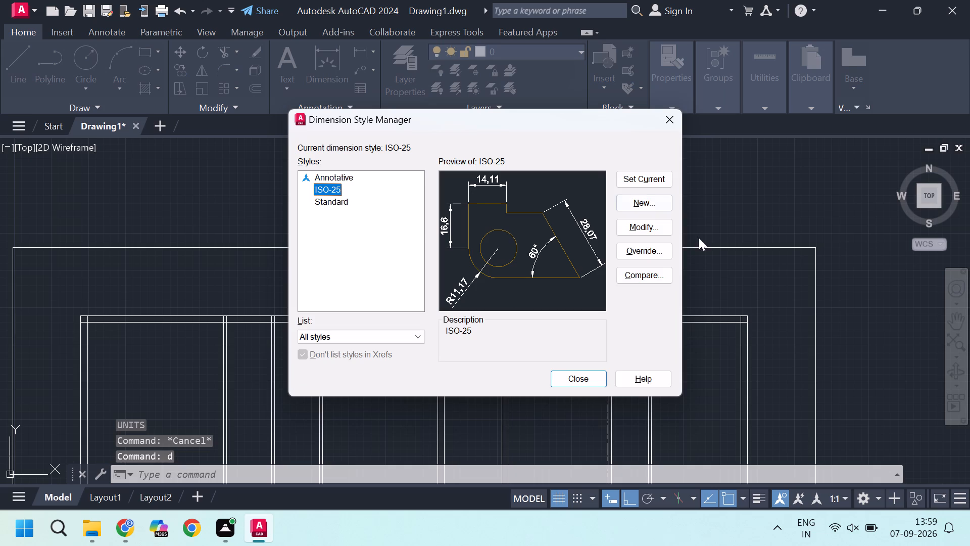
click(648, 231)
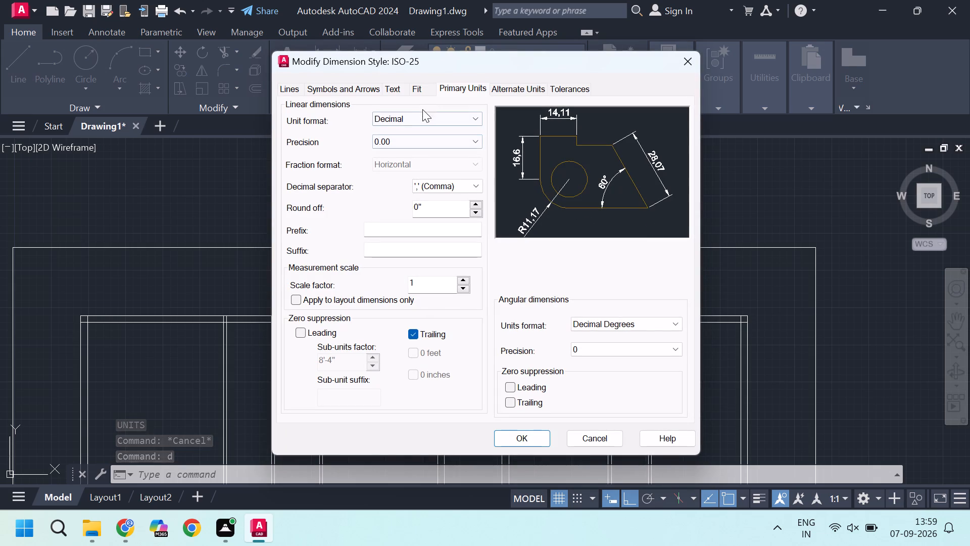
click(412, 116)
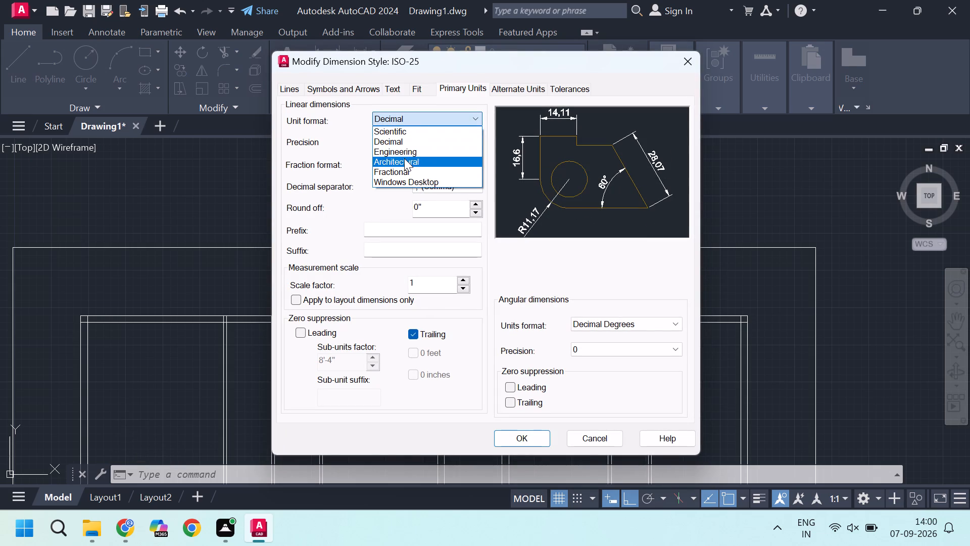
click(412, 164)
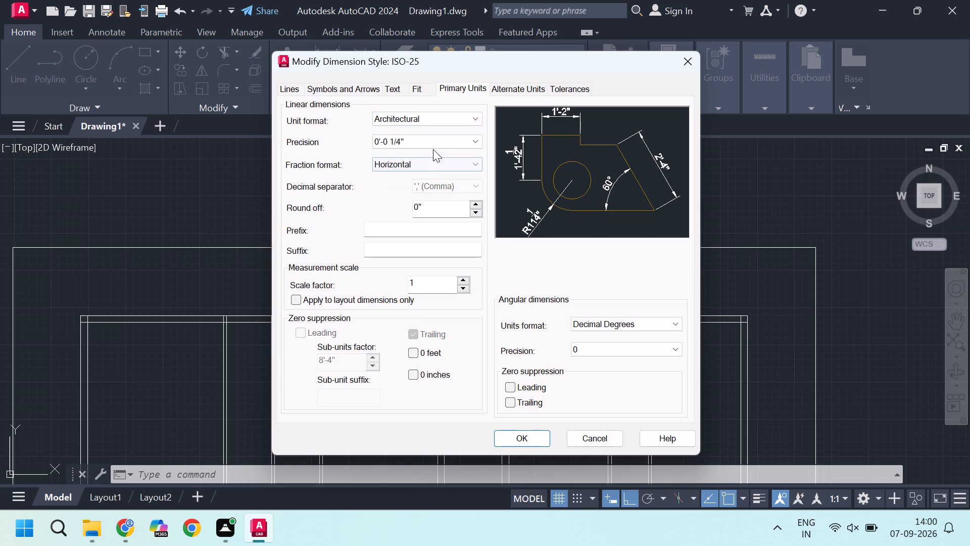
click(534, 442)
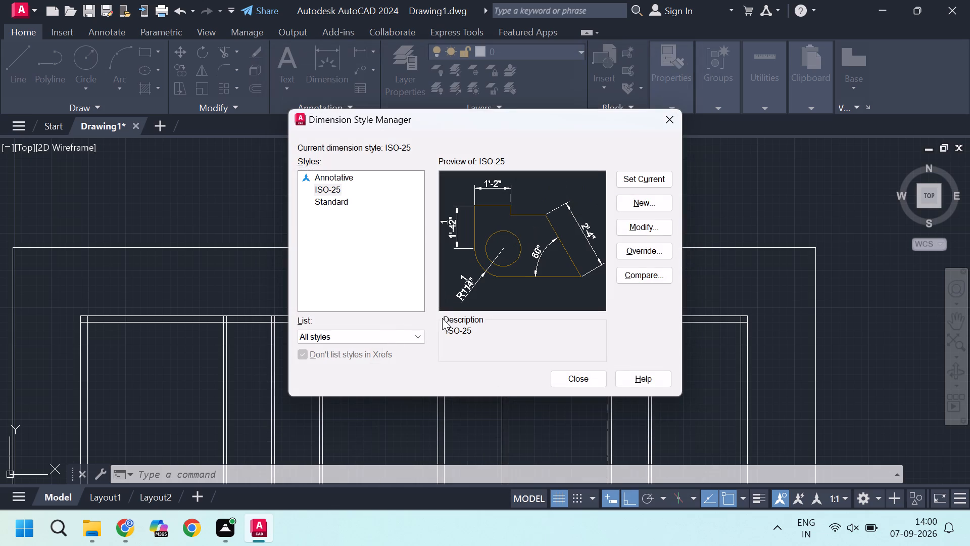
click(650, 175)
click(581, 383)
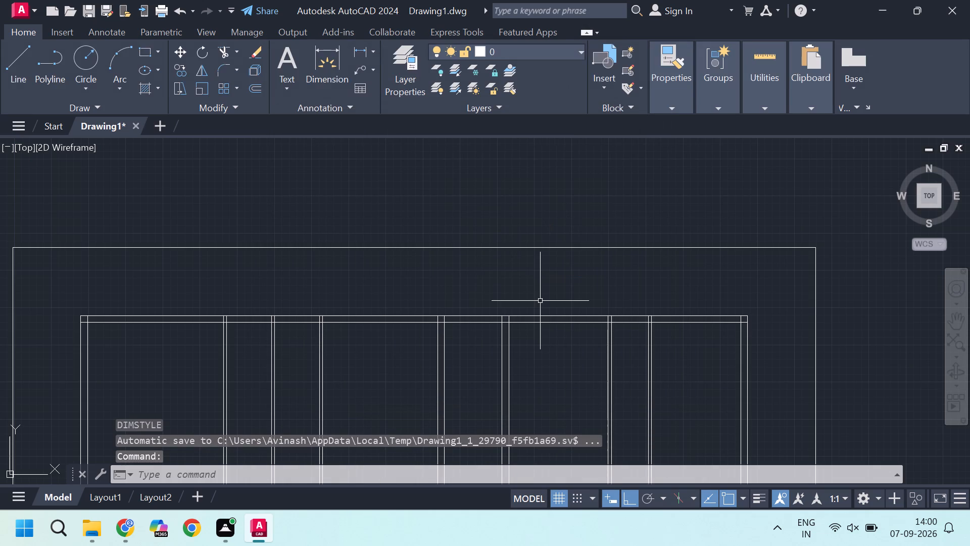
Measure the overall outer width of the top wall again with a linear dimension between its two outer end corners.
key(d)
text(li)
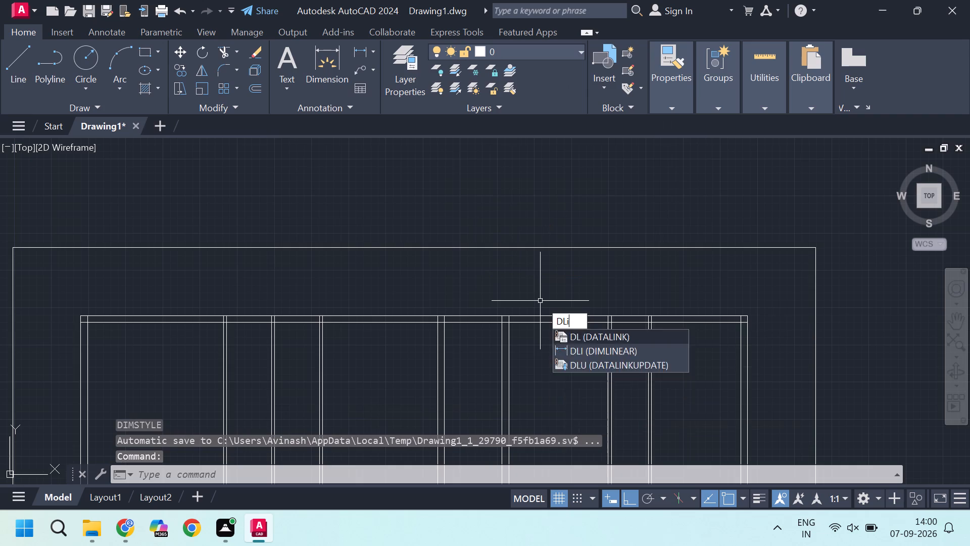
key(Return)
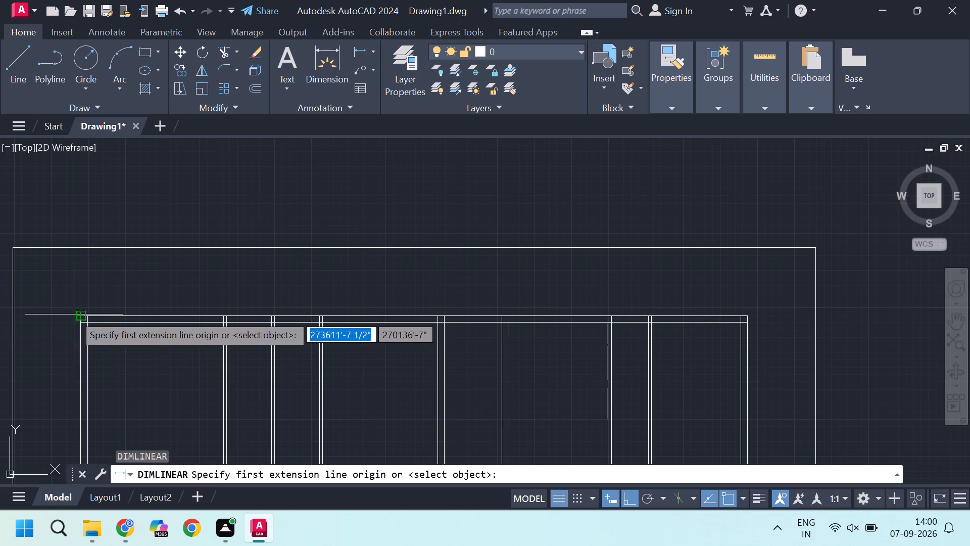
drag(77, 314, 87, 314)
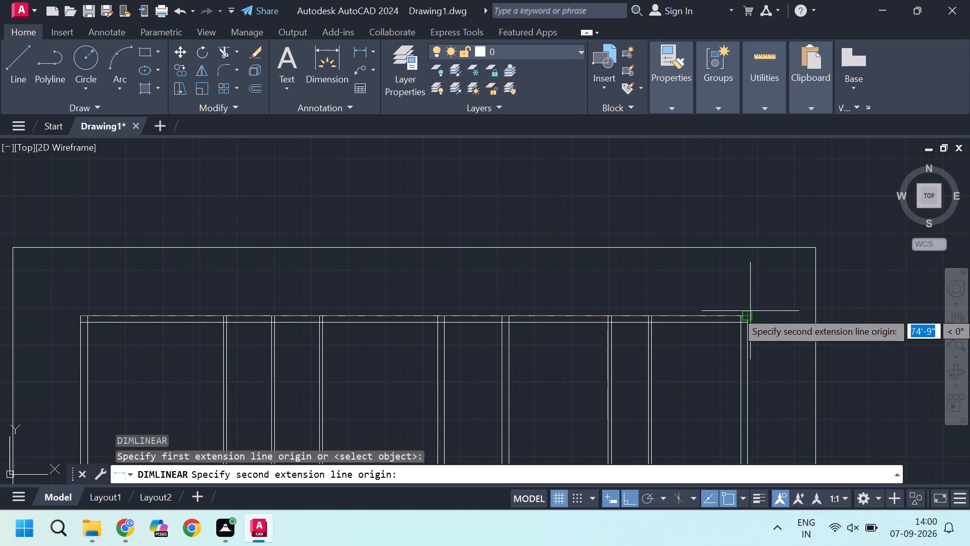
scroll(750, 311, up, 3)
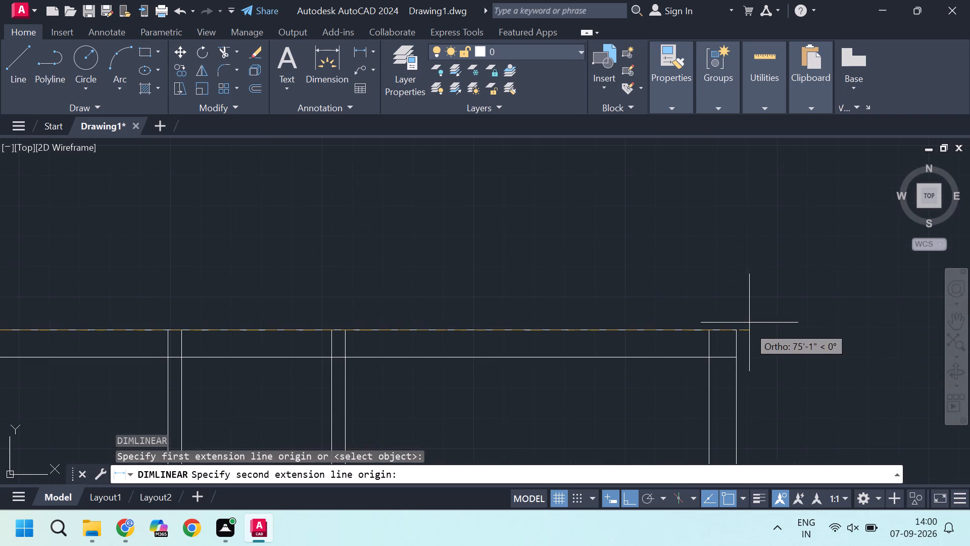
click(739, 335)
scroll(739, 335, down, 2)
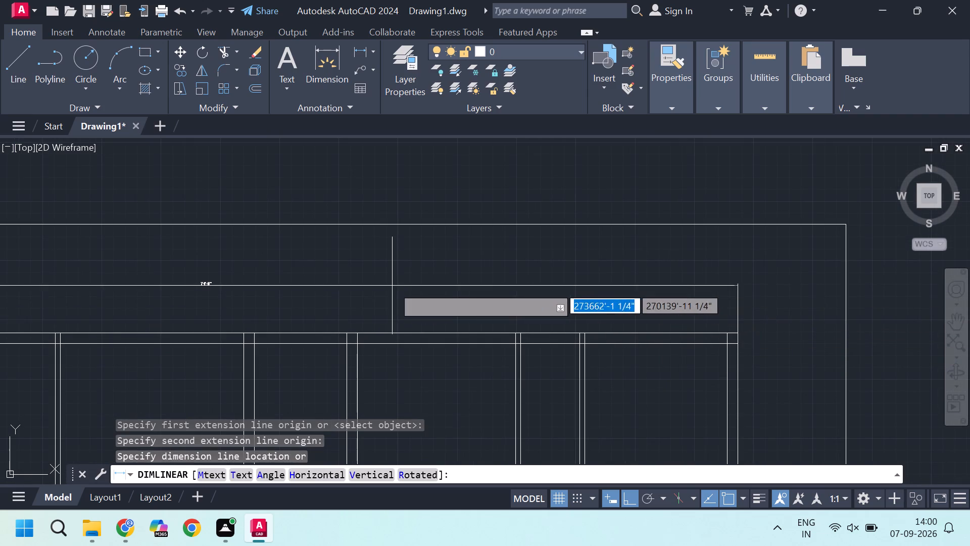
scroll(347, 284, up, 2)
scroll(184, 250, up, 1)
middle_drag(187, 252, 443, 252)
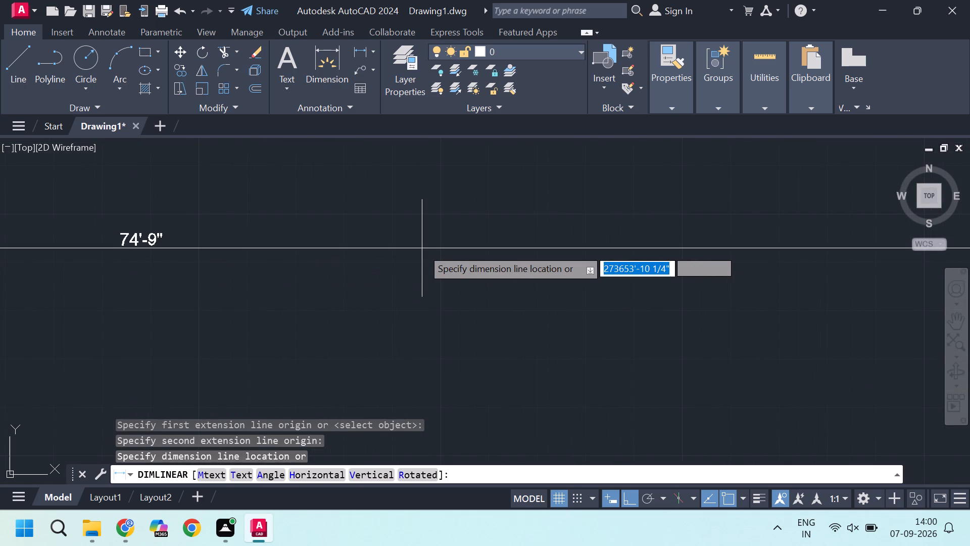
scroll(422, 248, down, 4)
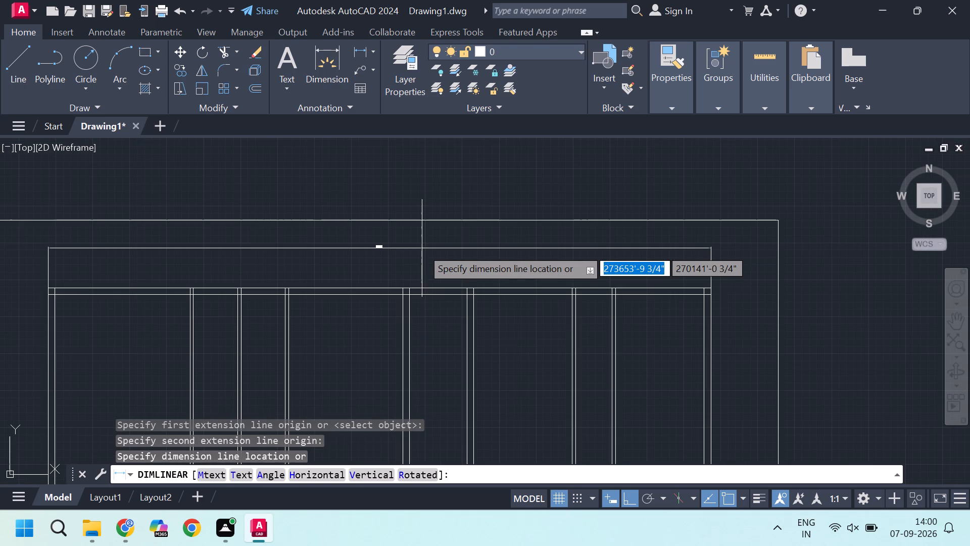
scroll(427, 248, up, 1)
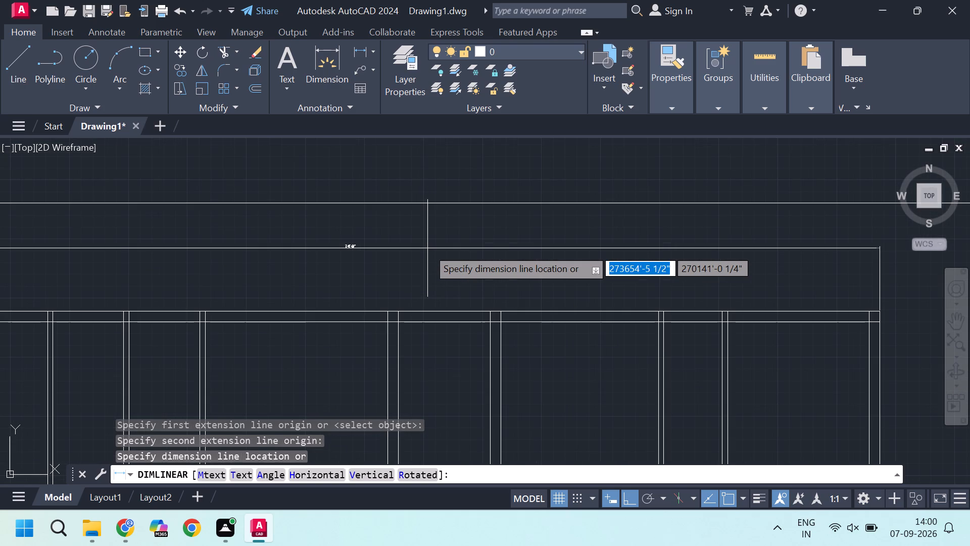
key(Escape)
scroll(524, 252, down, 3)
scroll(624, 265, up, 2)
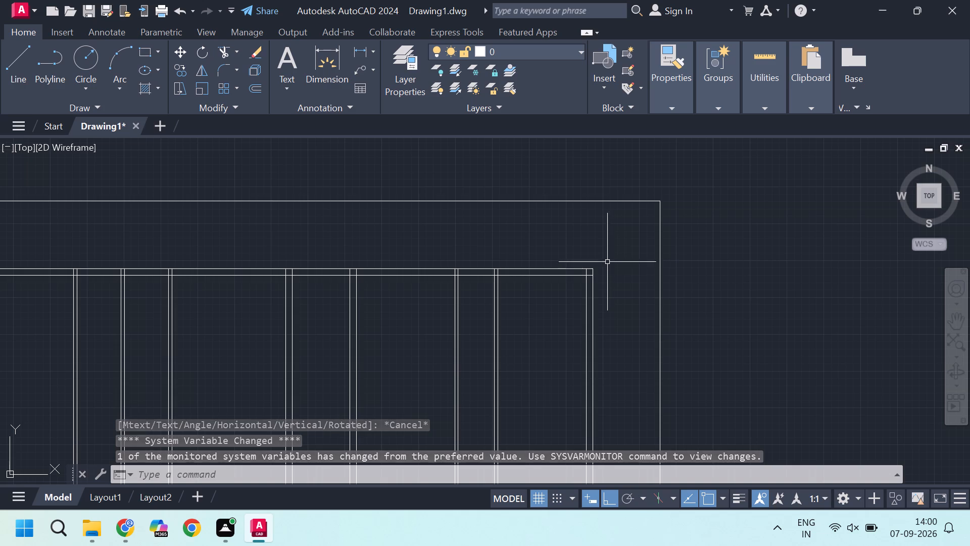
scroll(599, 269, down, 2)
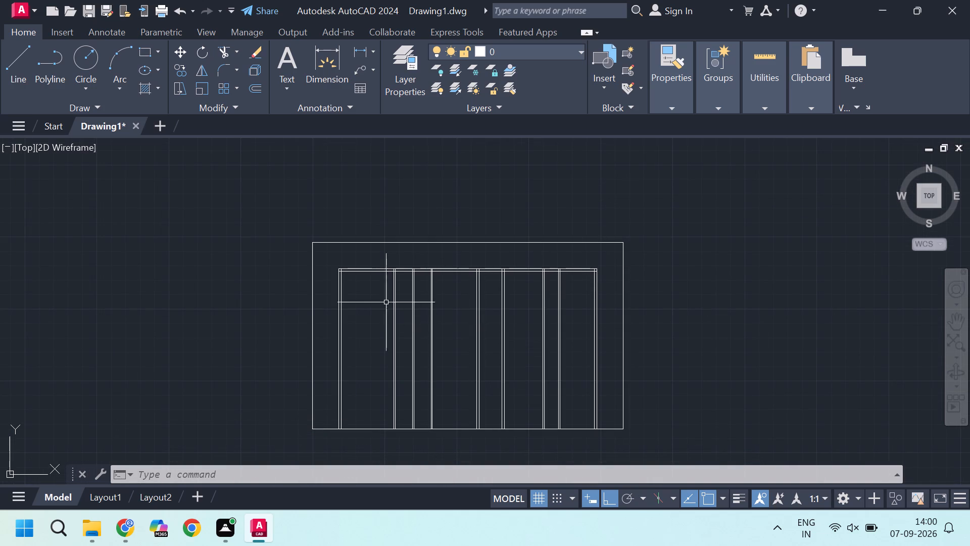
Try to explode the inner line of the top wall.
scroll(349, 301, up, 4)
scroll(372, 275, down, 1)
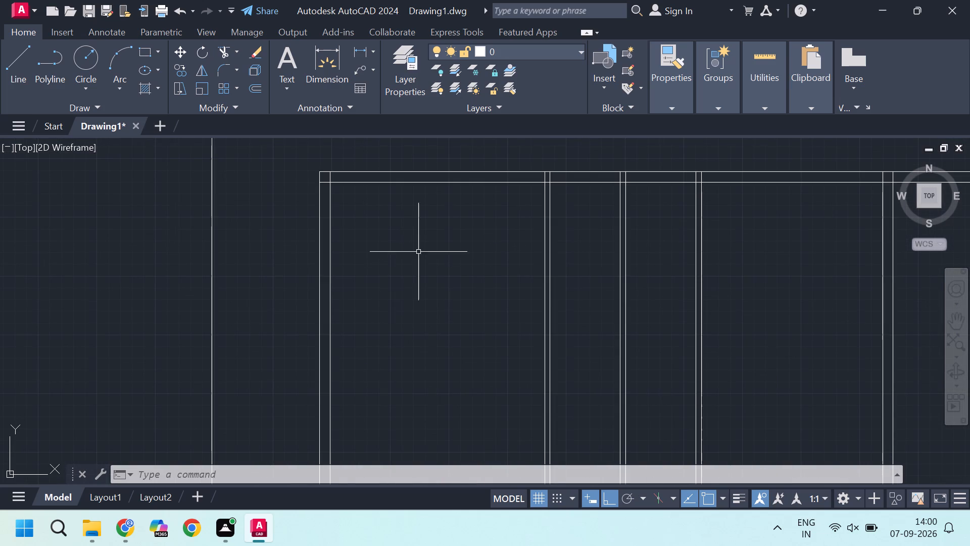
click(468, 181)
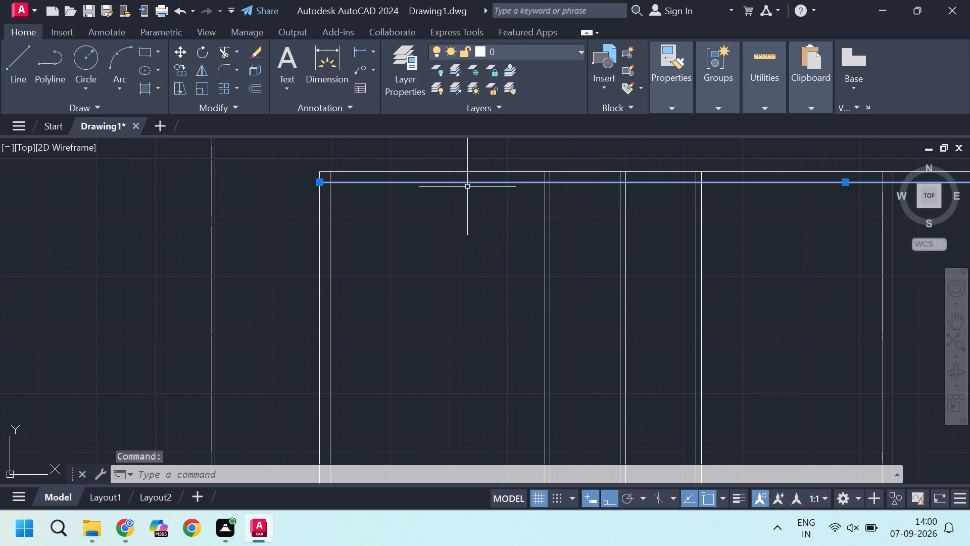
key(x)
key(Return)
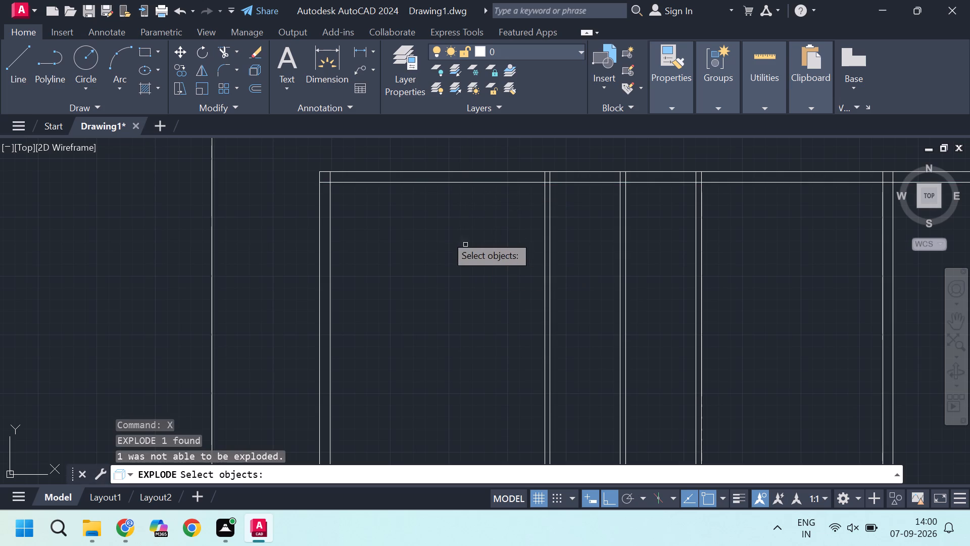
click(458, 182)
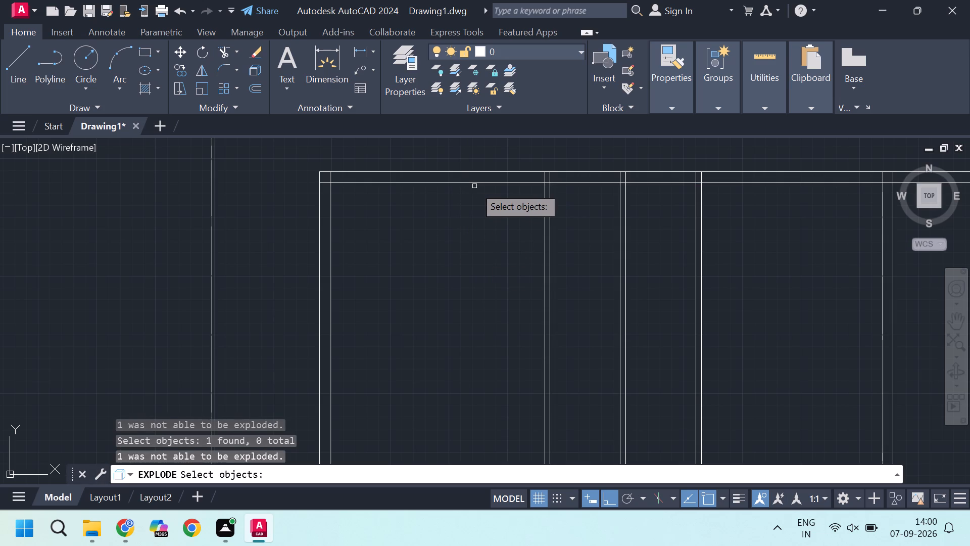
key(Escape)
Trim the inner wall lines that overlap inside the plan's top-left outer wall corner to form a clean corner.
click(477, 181)
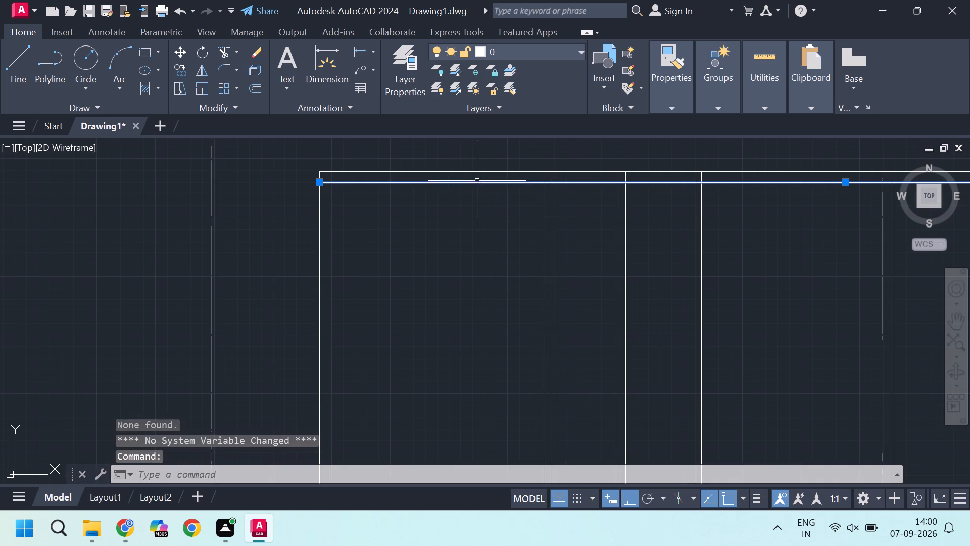
scroll(480, 206, down, 1)
scroll(483, 205, up, 1)
scroll(478, 202, down, 1)
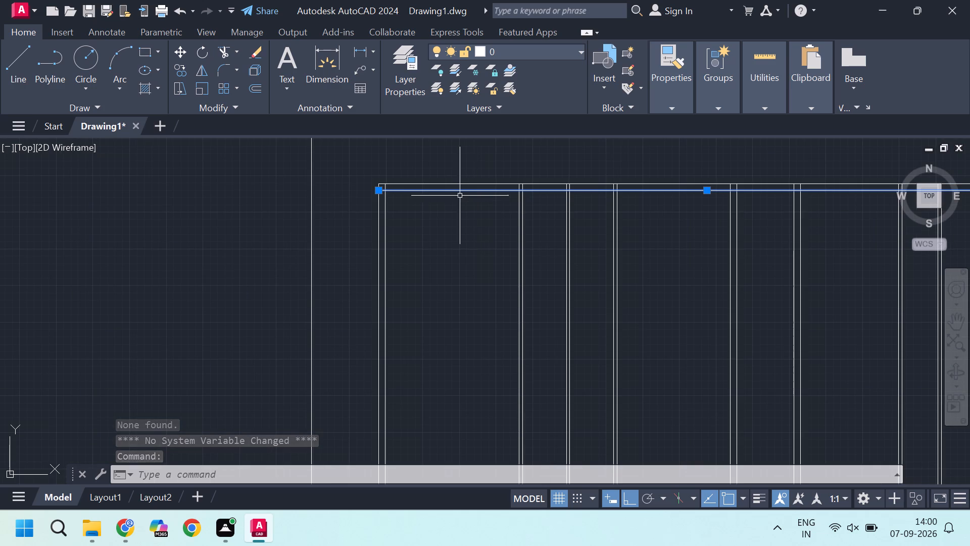
scroll(407, 191, up, 5)
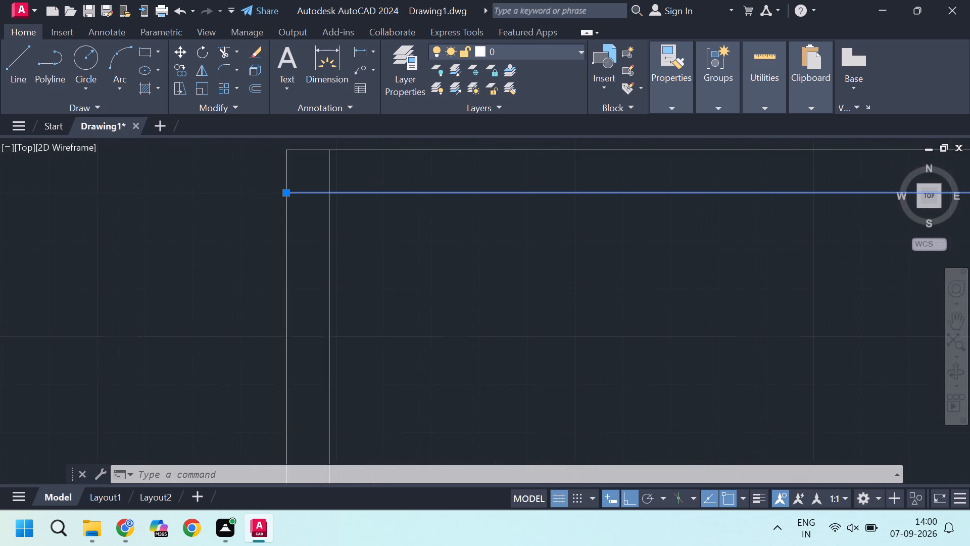
middle_drag(382, 190, 439, 265)
scroll(380, 218, up, 2)
scroll(419, 232, down, 2)
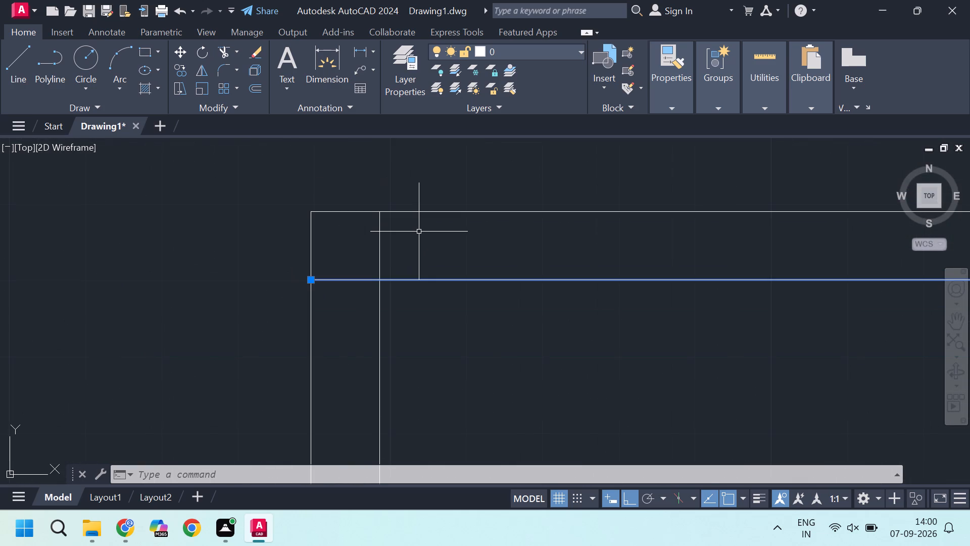
key(Escape)
text(tr)
key(Return)
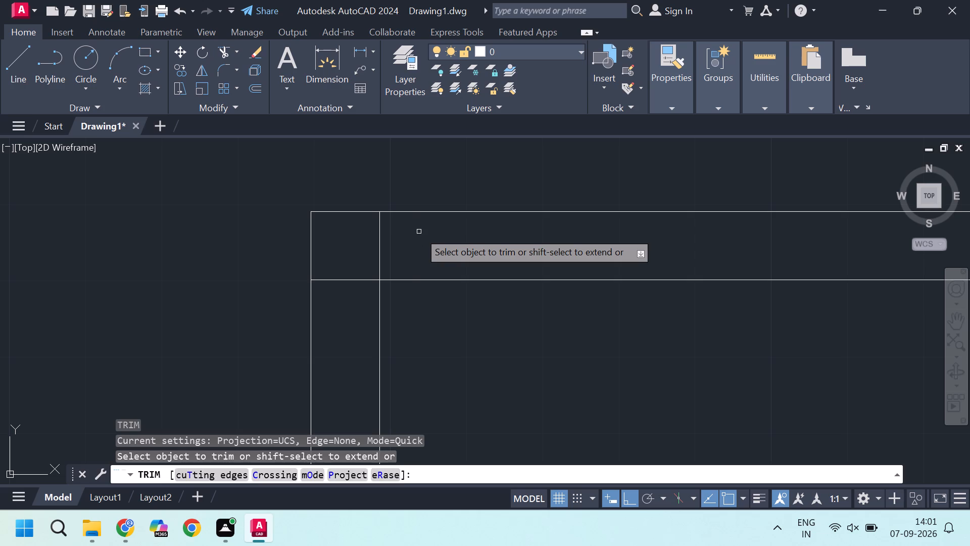
drag(416, 233, 410, 233)
click(327, 292)
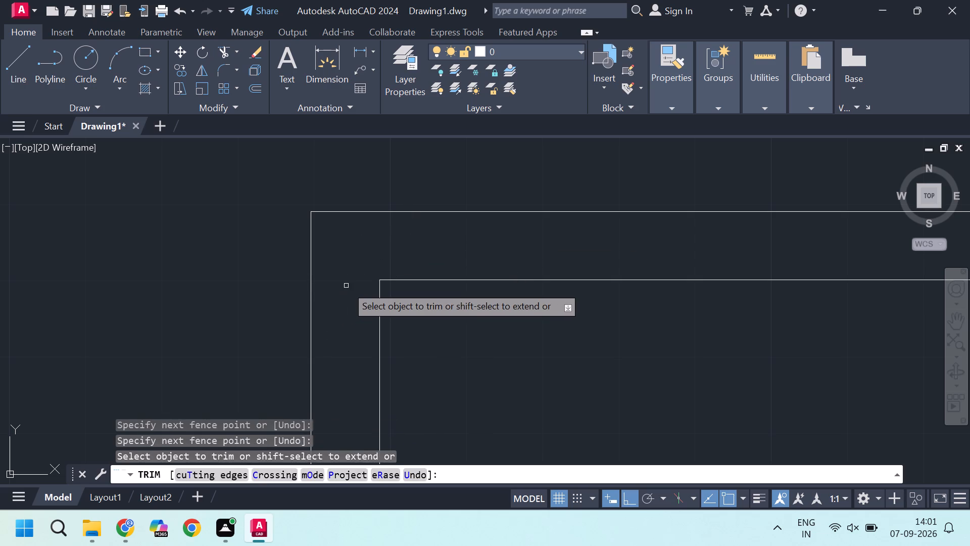
key(Escape)
Offset the top wall's inner line 11'1.5" downward into the plan.
scroll(347, 276, down, 2)
scroll(378, 288, up, 2)
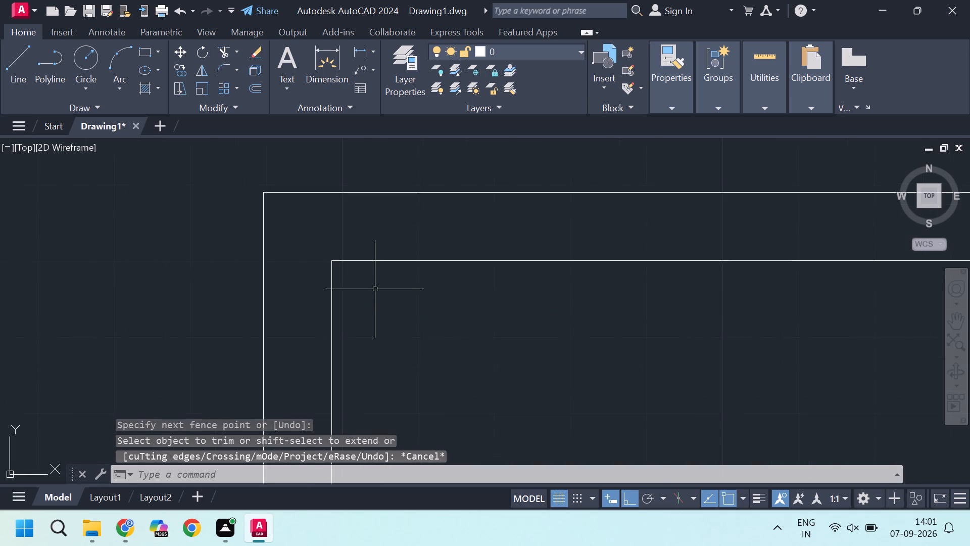
middle_drag(370, 300, 427, 268)
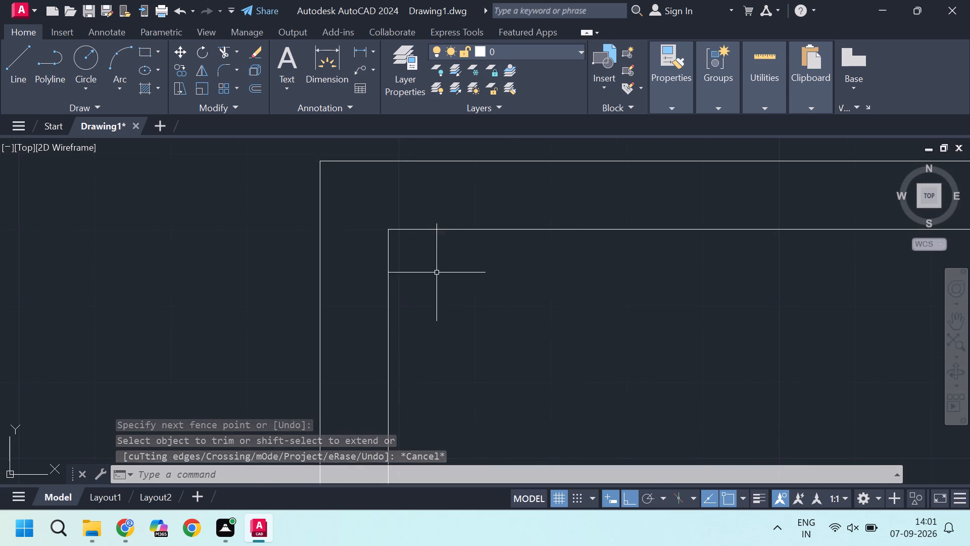
scroll(462, 241, up, 1)
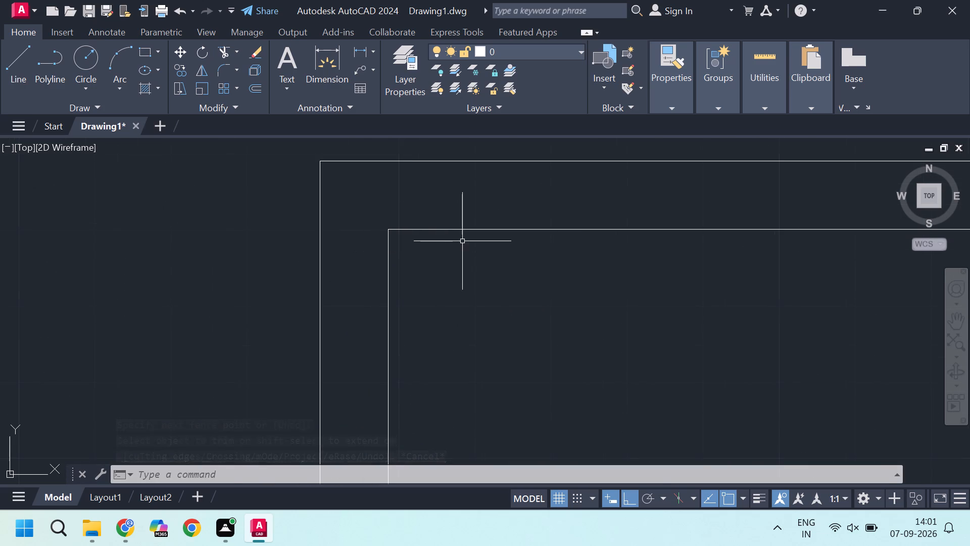
click(468, 222)
scroll(468, 222, down, 4)
scroll(515, 258, down, 3)
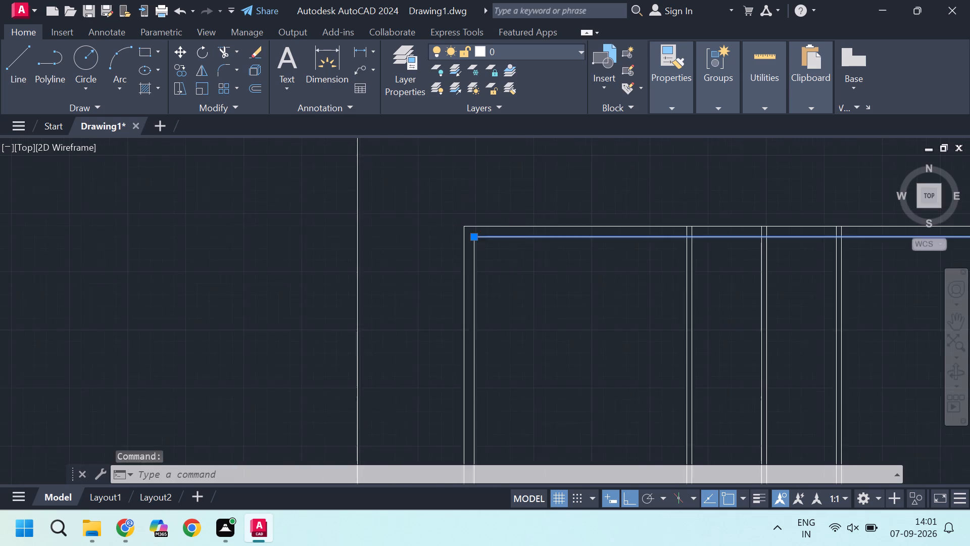
scroll(537, 252, up, 3)
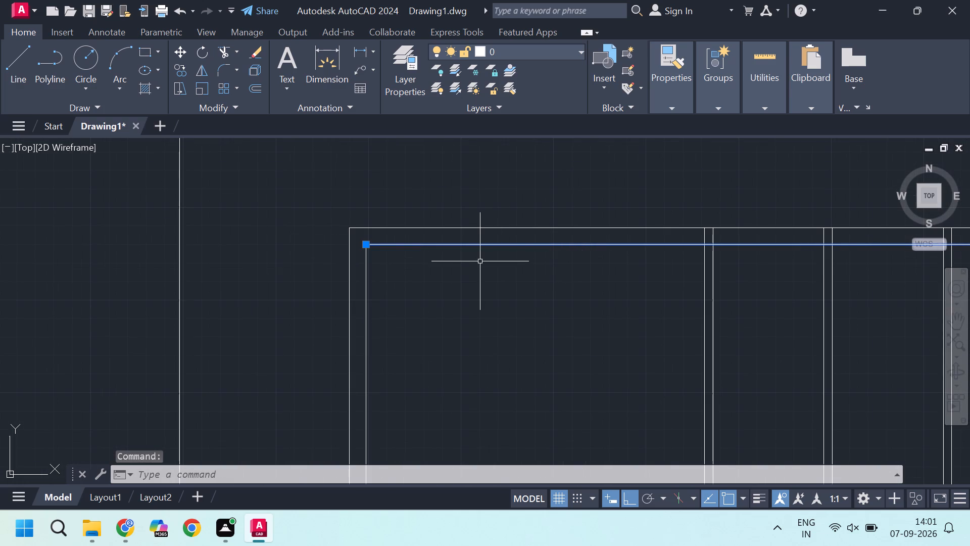
scroll(479, 260, down, 1)
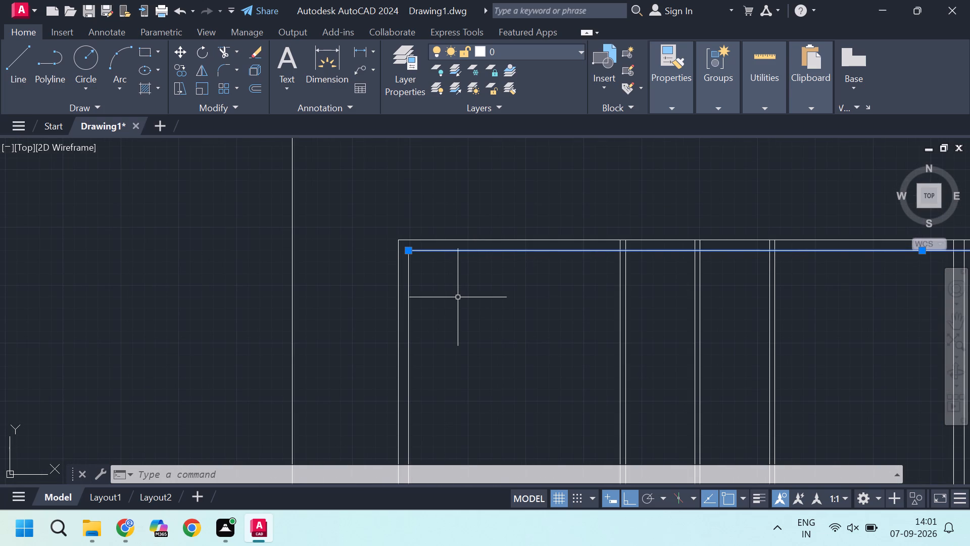
key(o)
key(Return)
key(t)
key(Return)
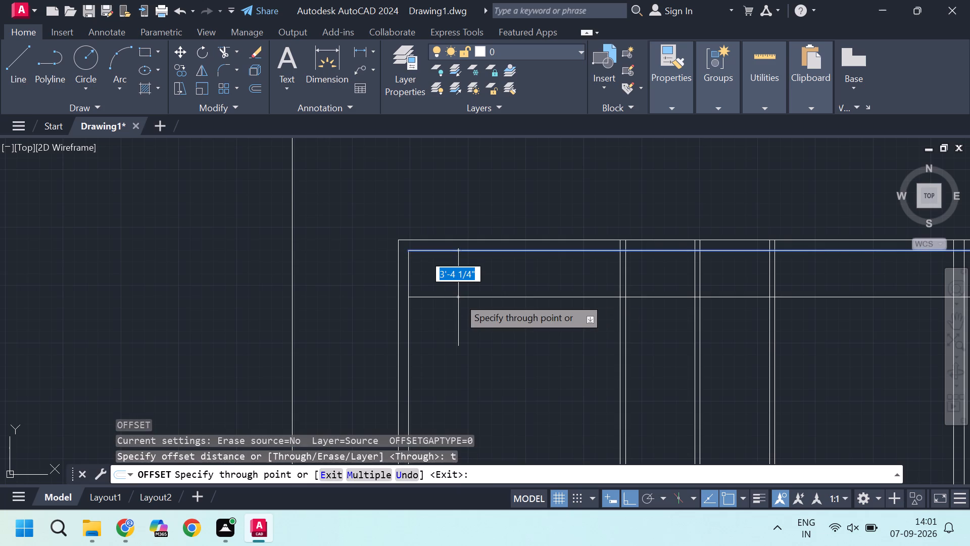
text(11')
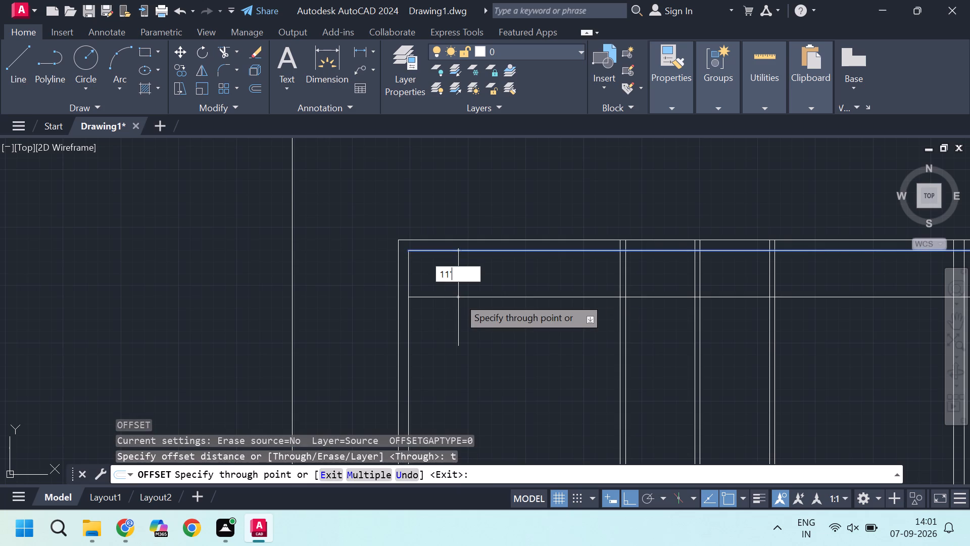
text(1.5)
key(shift+quotedbl)
key(Return)
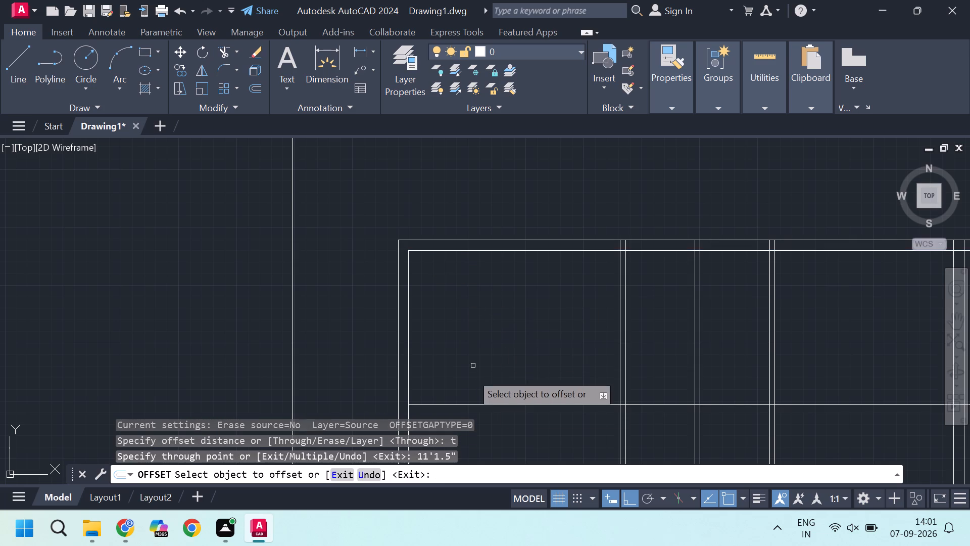
Offset the new horizontal line 4.5" downward to form the second face of the partition wall.
click(499, 406)
text(4.5)
key(Return)
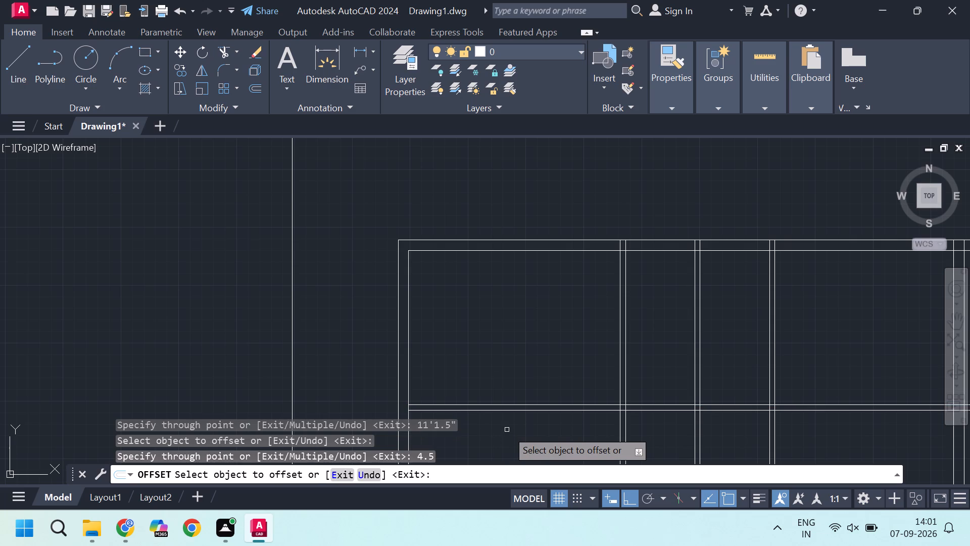
middle_drag(660, 414, 576, 371)
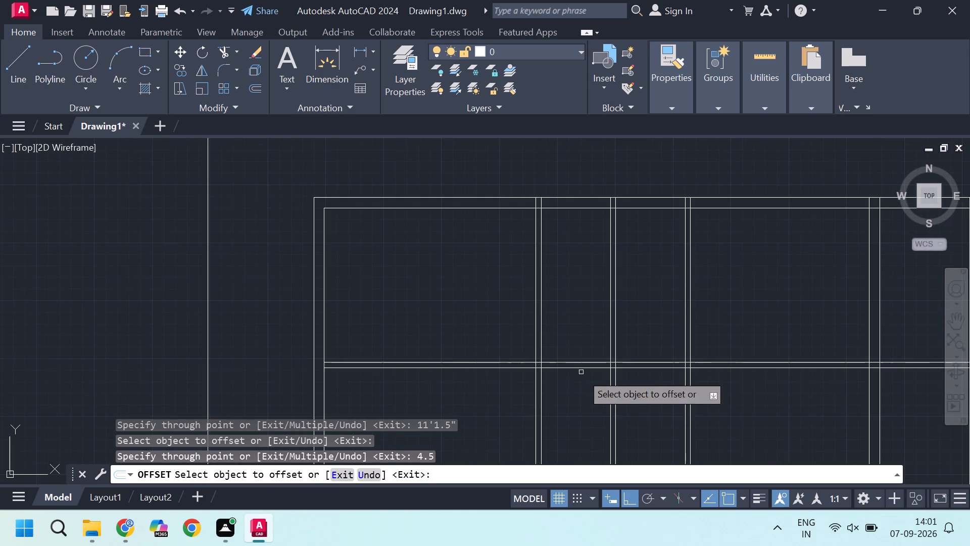
scroll(522, 368, up, 4)
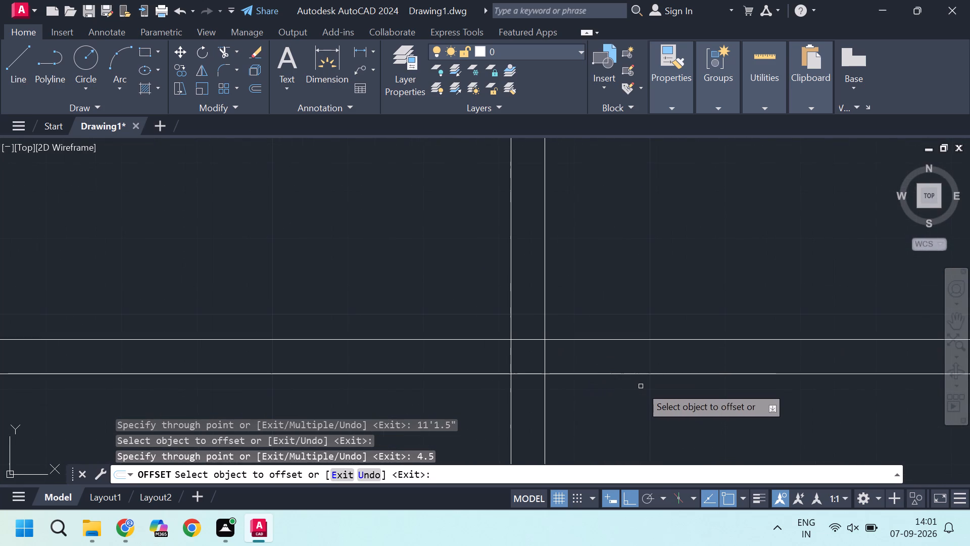
key(Escape)
key(Escape)
Trim both lines of the new horizontal partition beyond the right wall of the top-left room.
text(tr)
key(Return)
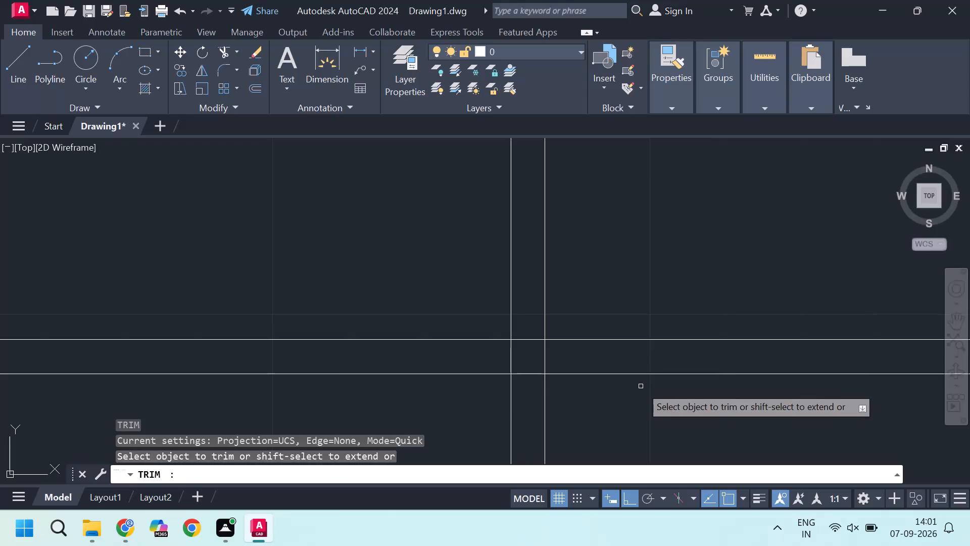
double_click(634, 292)
click(630, 427)
scroll(566, 268, down, 2)
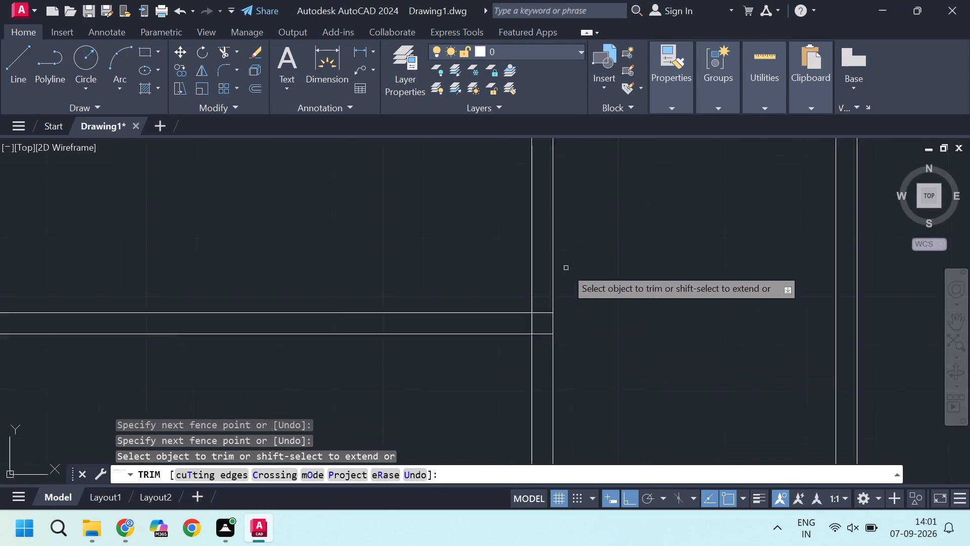
scroll(566, 280, down, 3)
scroll(609, 281, up, 2)
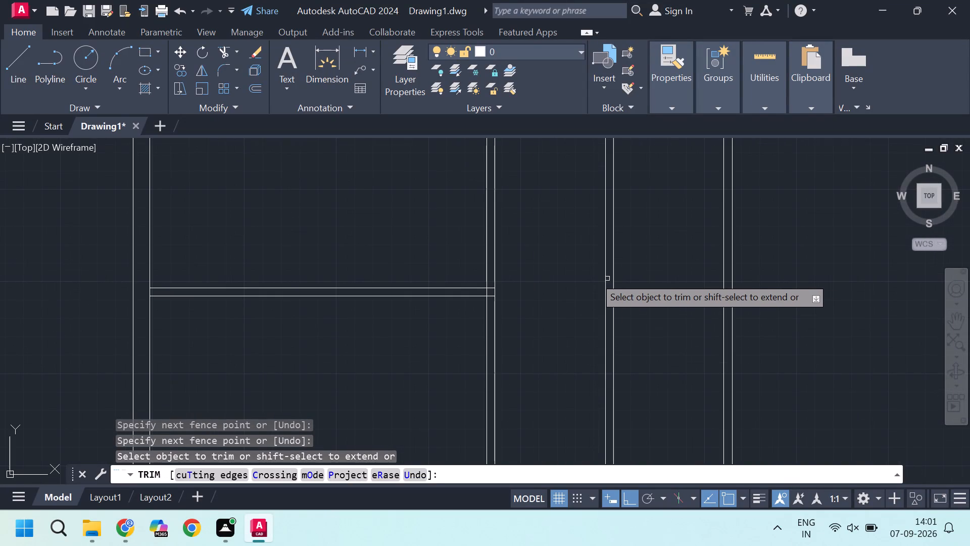
scroll(585, 276, down, 2)
scroll(566, 245, up, 2)
key(Escape)
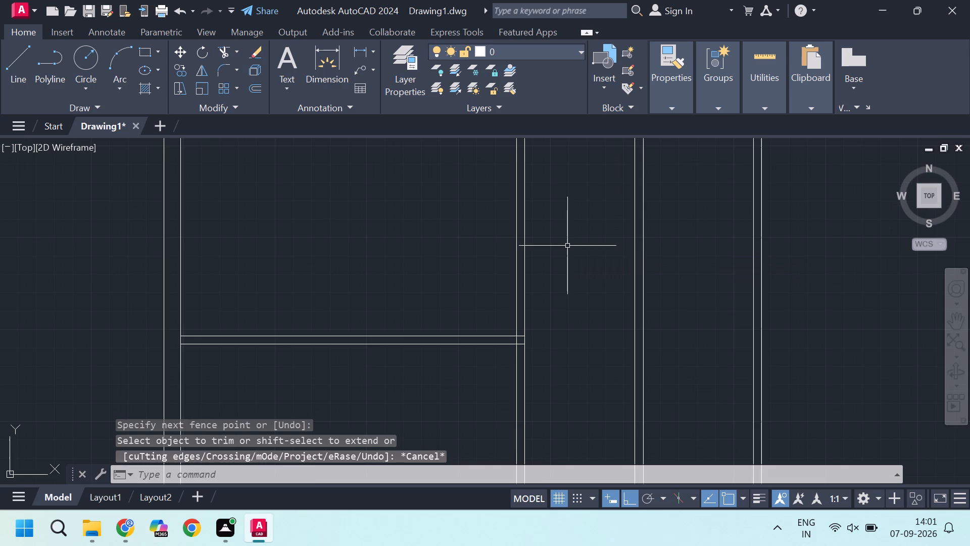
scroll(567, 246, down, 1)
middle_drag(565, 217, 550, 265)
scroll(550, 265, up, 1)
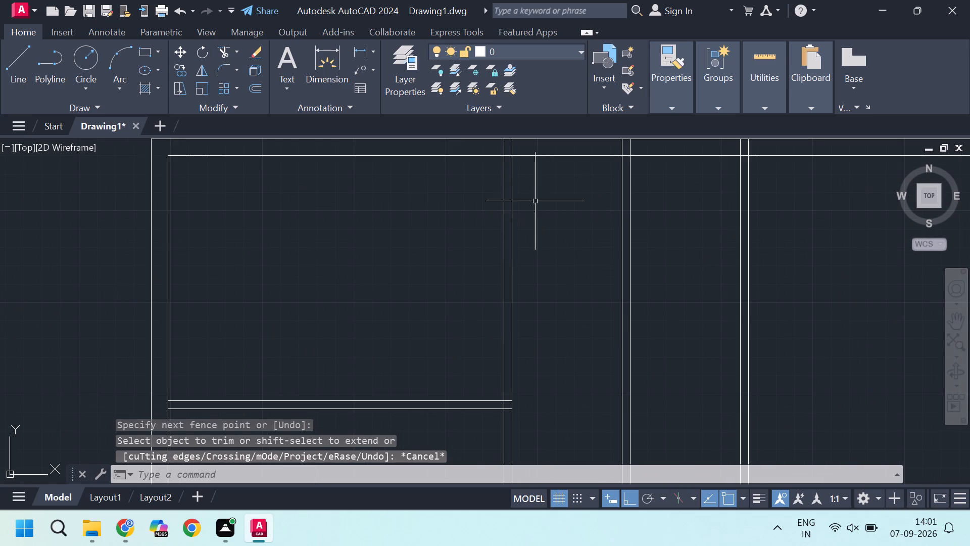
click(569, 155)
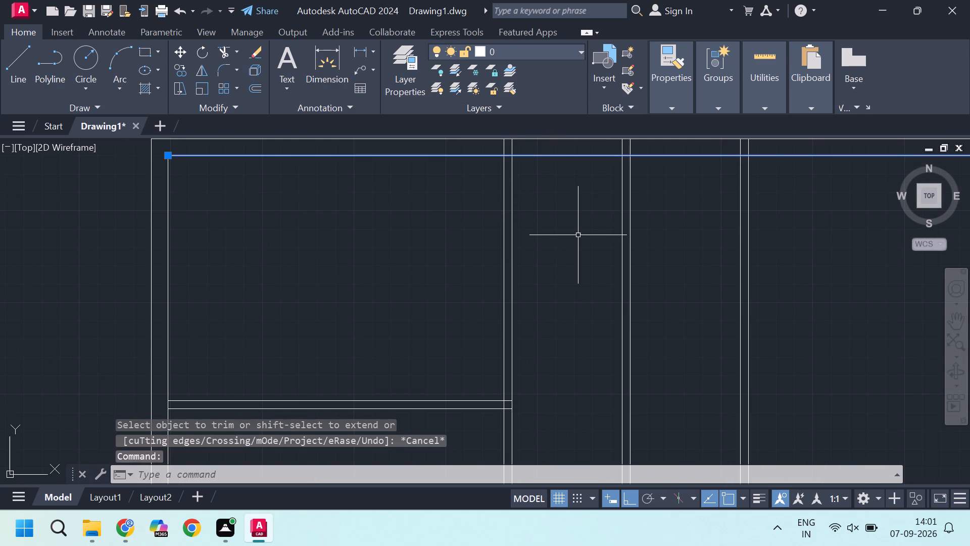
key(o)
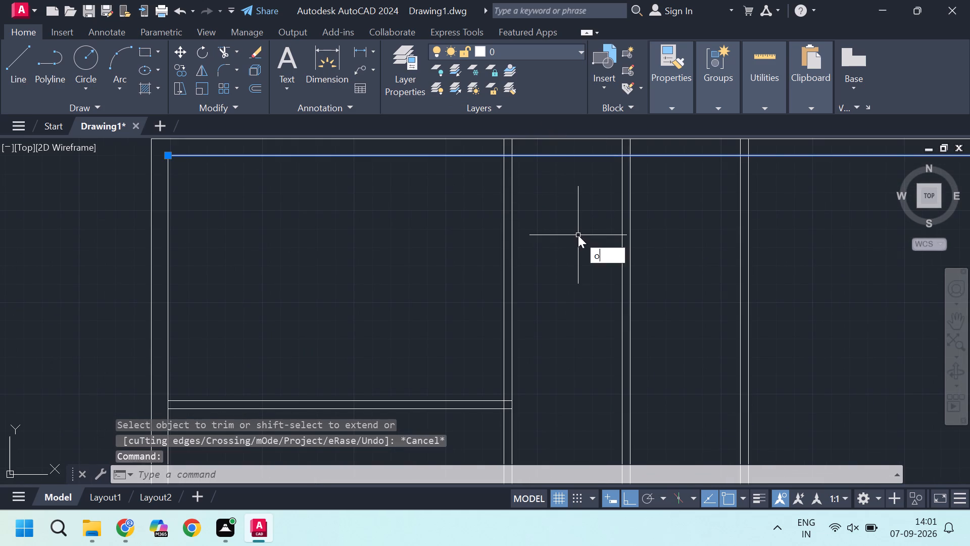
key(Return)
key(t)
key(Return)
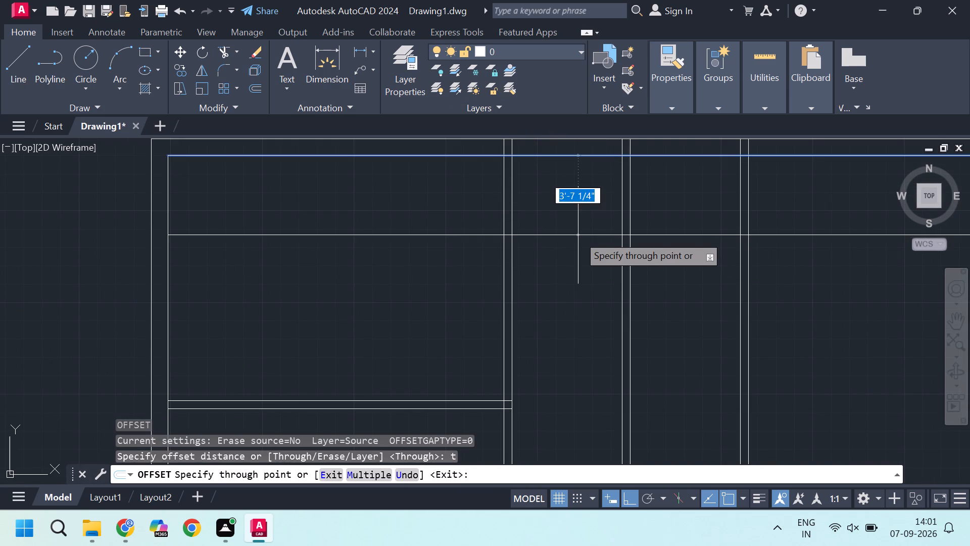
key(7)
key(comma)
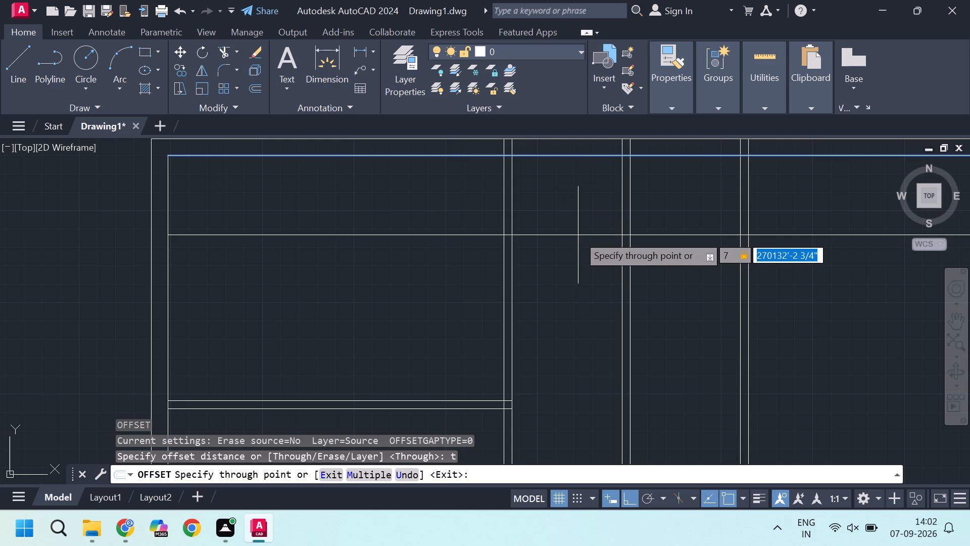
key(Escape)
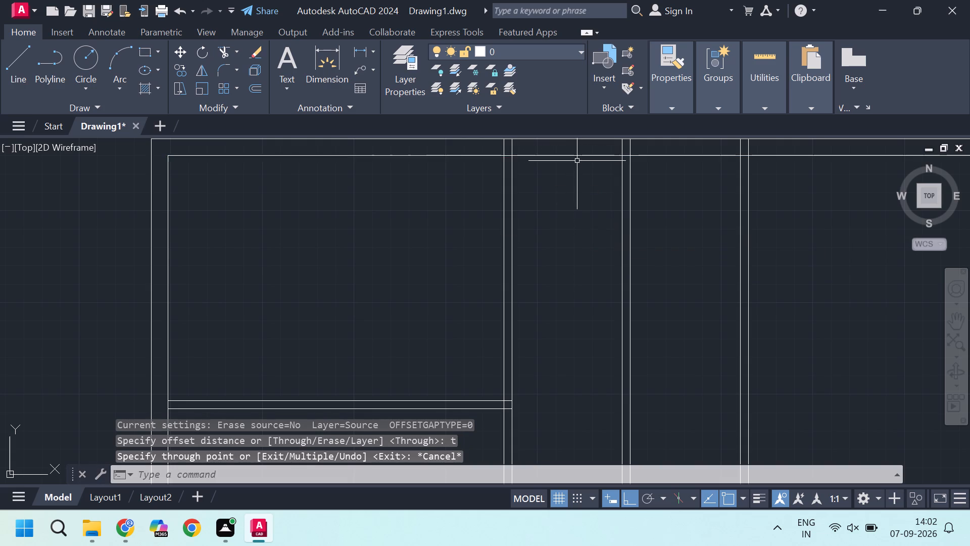
Offset the top wall's inner line 7'6" downward into the plan.
click(576, 156)
key(o)
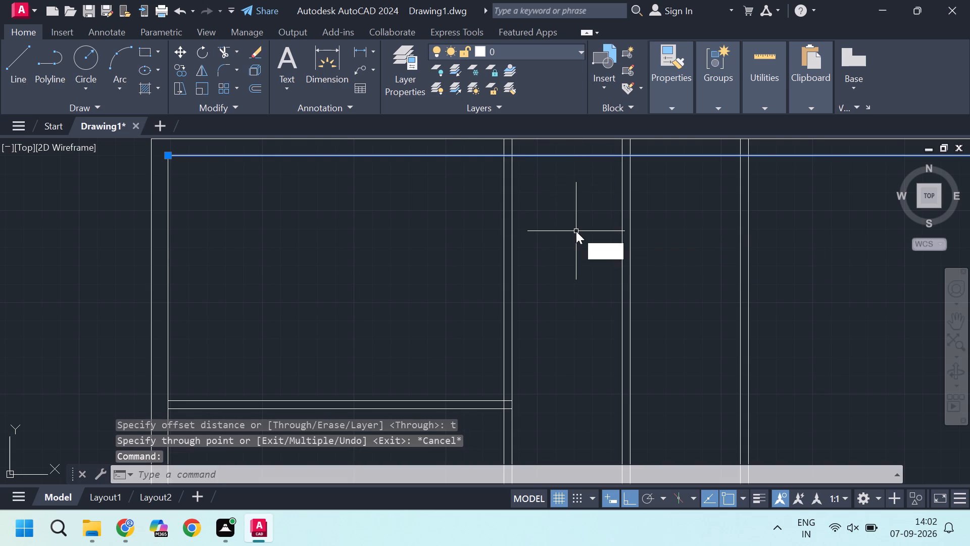
key(Return)
key(t)
key(Return)
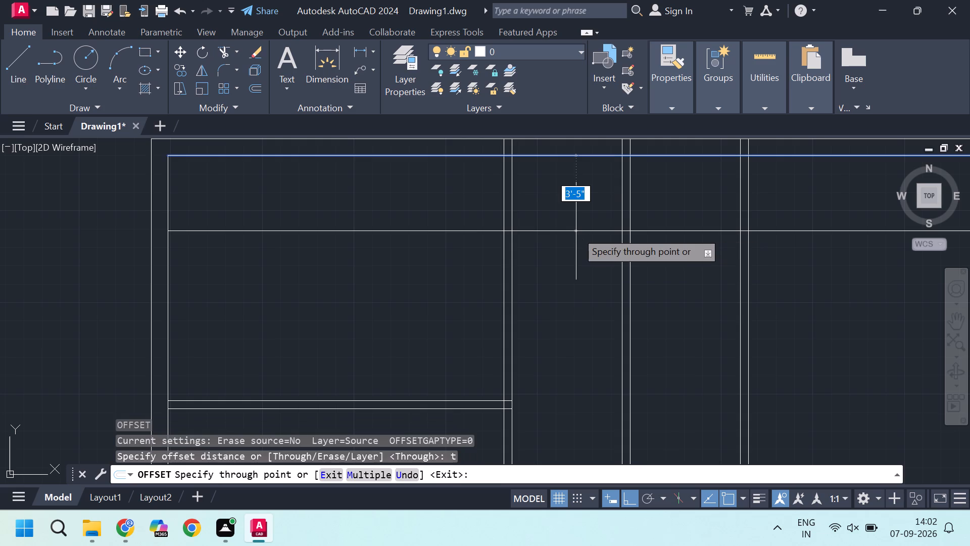
key(7)
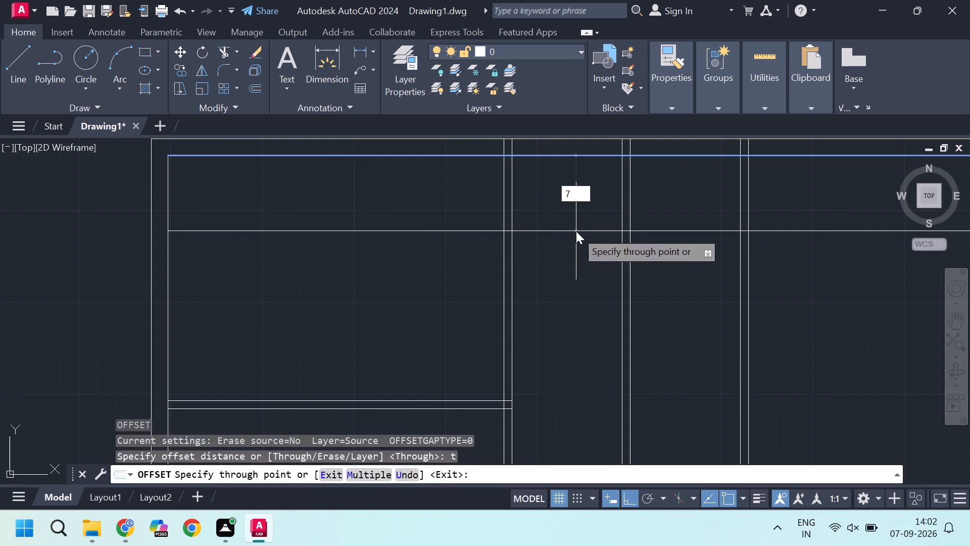
key(apostrophe)
key(6)
key(shift+quotedbl)
key(Return)
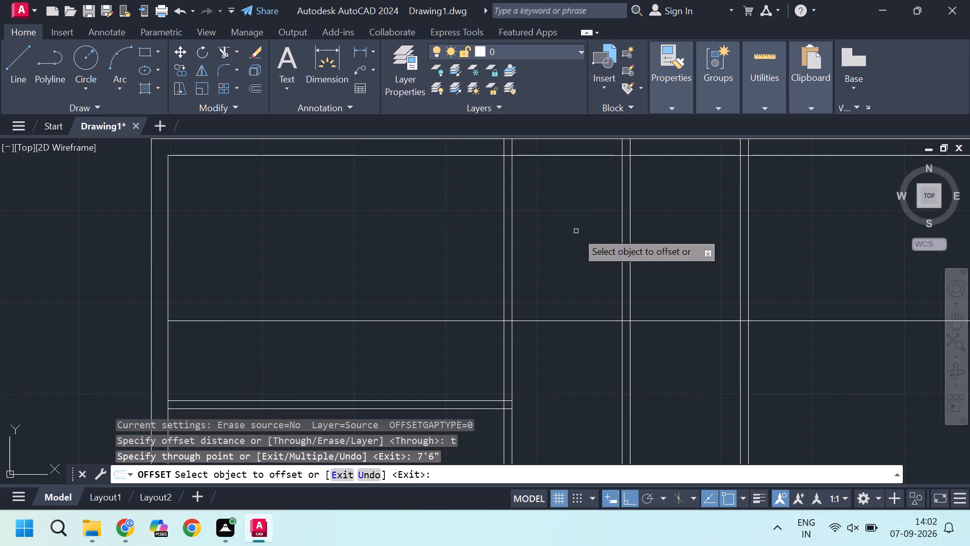
Offset the new horizontal line 4.5" downward to form the partition's second face.
click(594, 321)
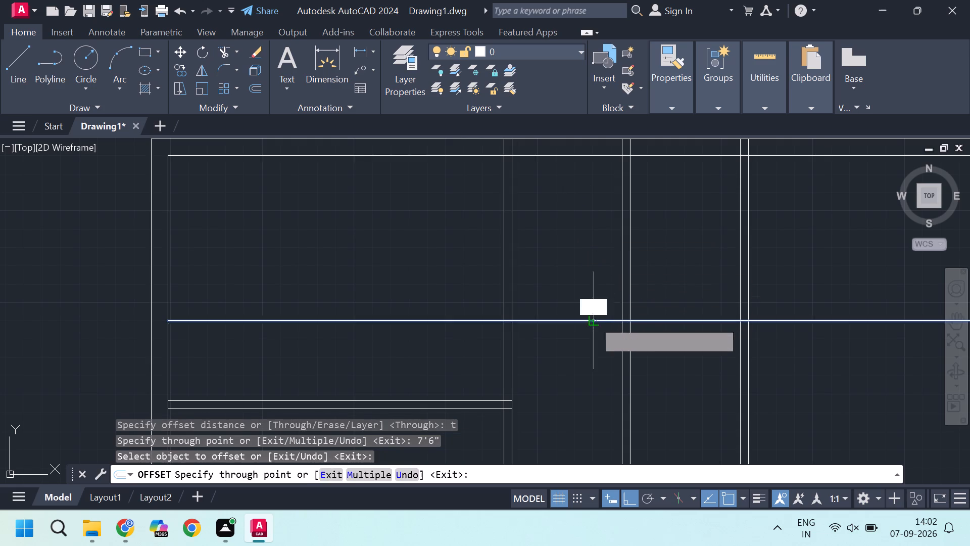
text(4.5)
key(Return)
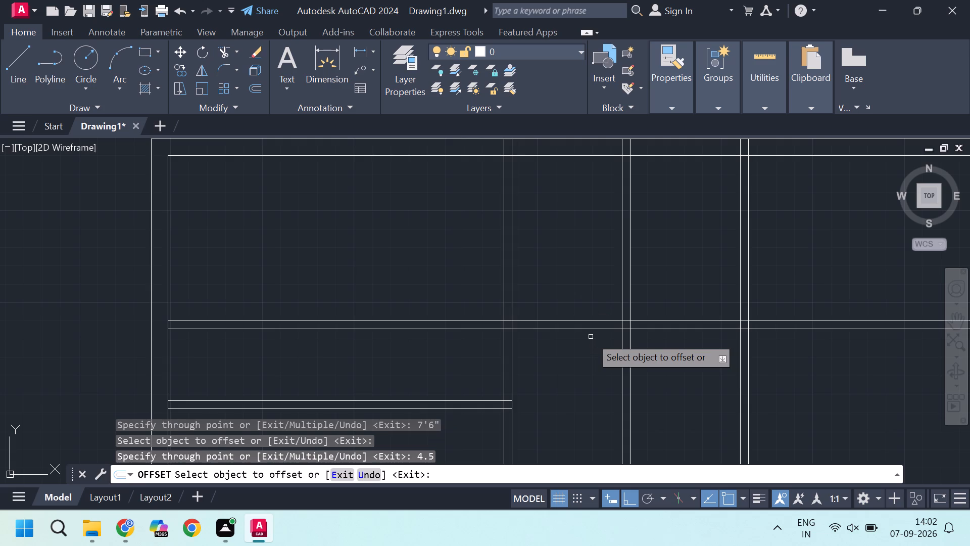
key(Escape)
Trim the new partition's lines inside the top-left room and across the wide bay beyond the two narrow rooms.
text(tr)
key(Return)
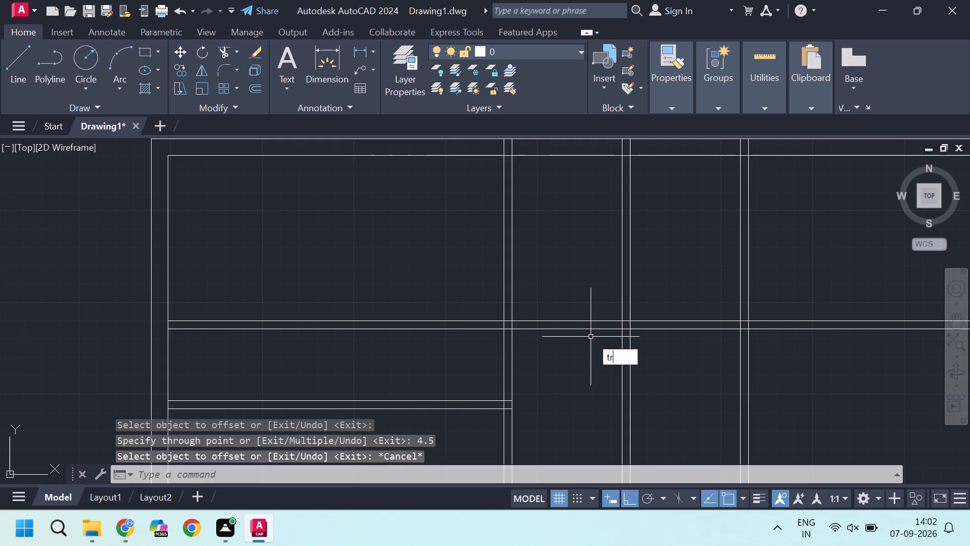
click(402, 293)
click(397, 356)
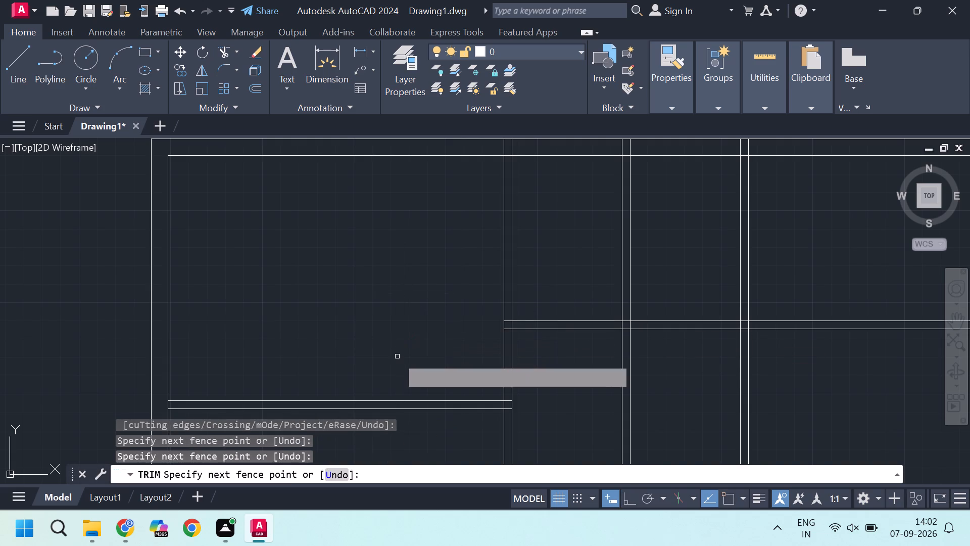
scroll(472, 319, down, 1)
click(740, 308)
click(736, 340)
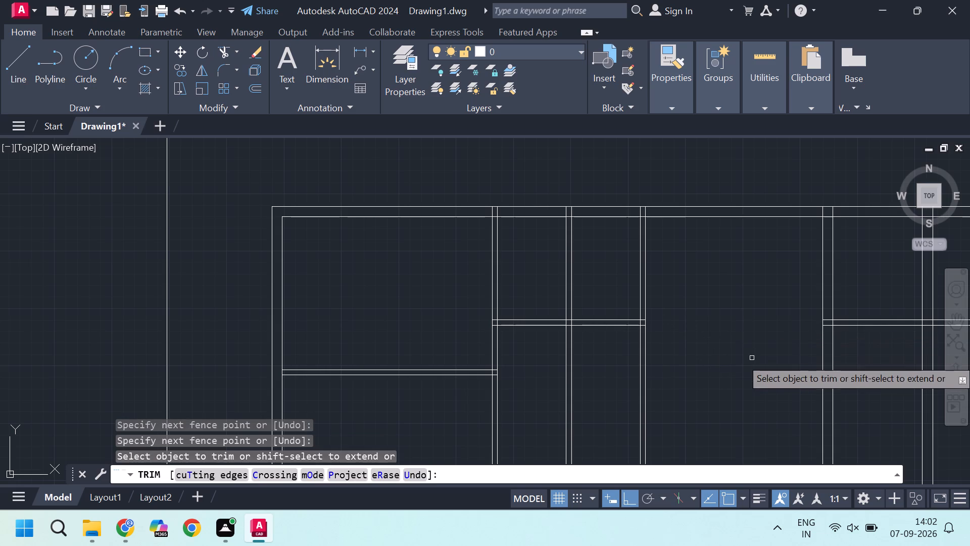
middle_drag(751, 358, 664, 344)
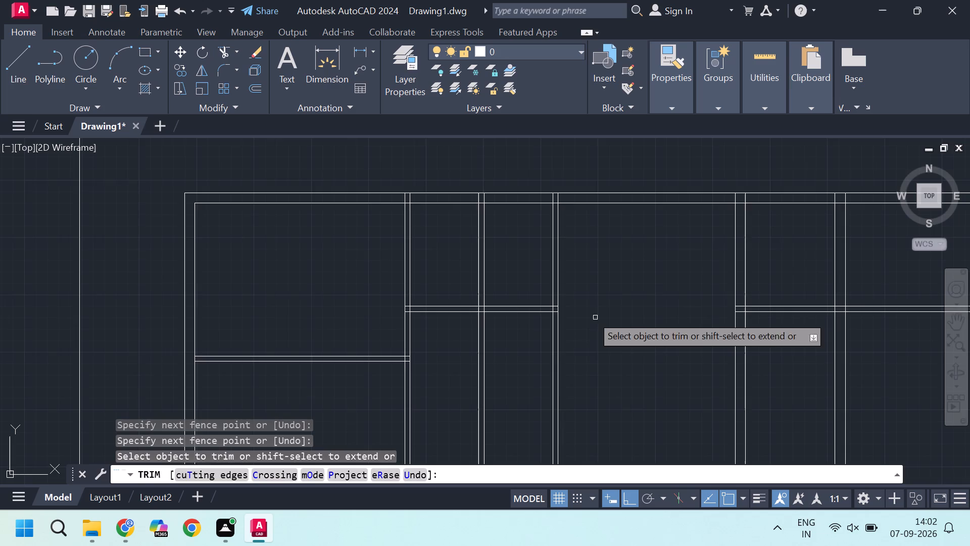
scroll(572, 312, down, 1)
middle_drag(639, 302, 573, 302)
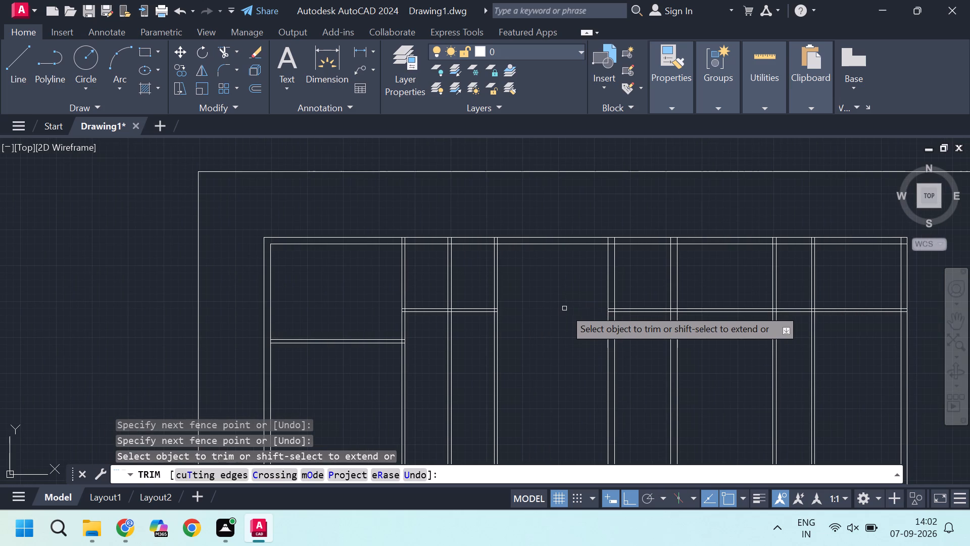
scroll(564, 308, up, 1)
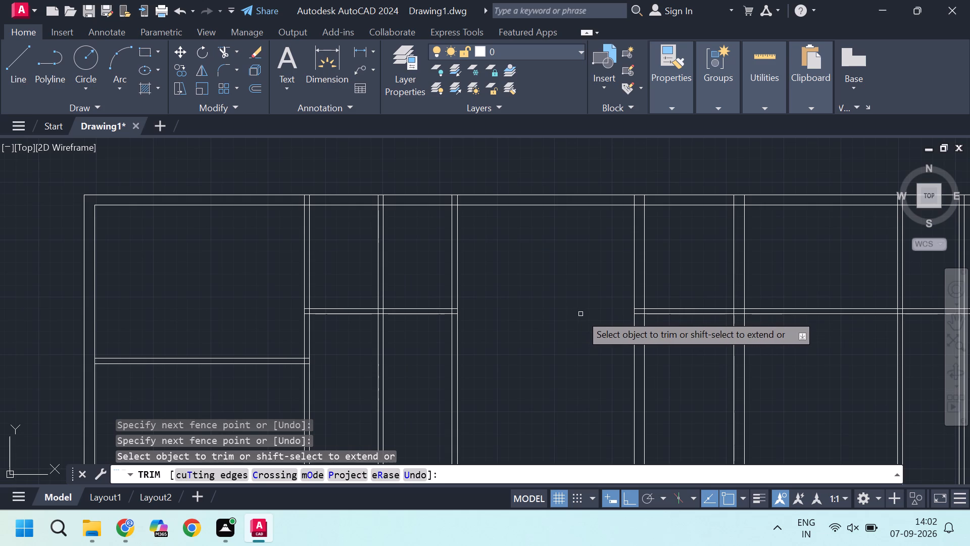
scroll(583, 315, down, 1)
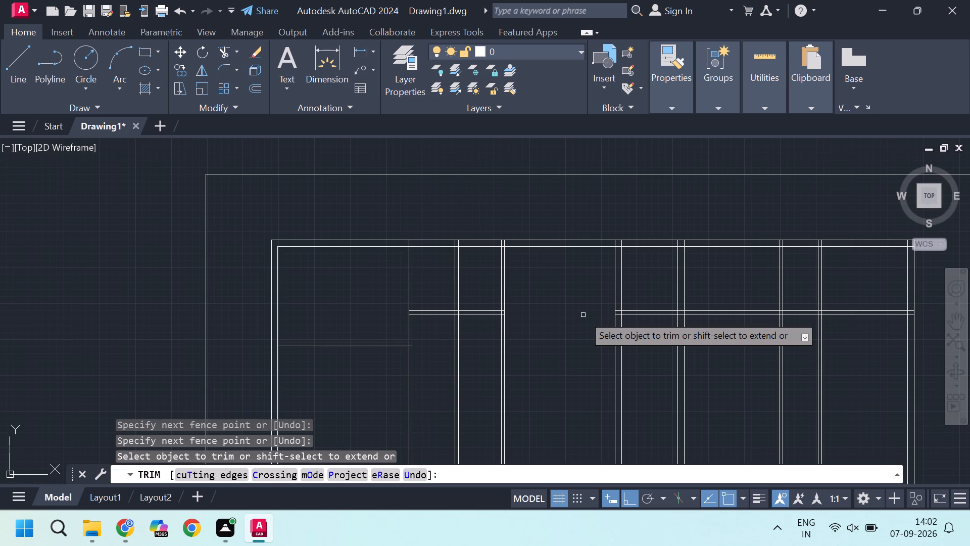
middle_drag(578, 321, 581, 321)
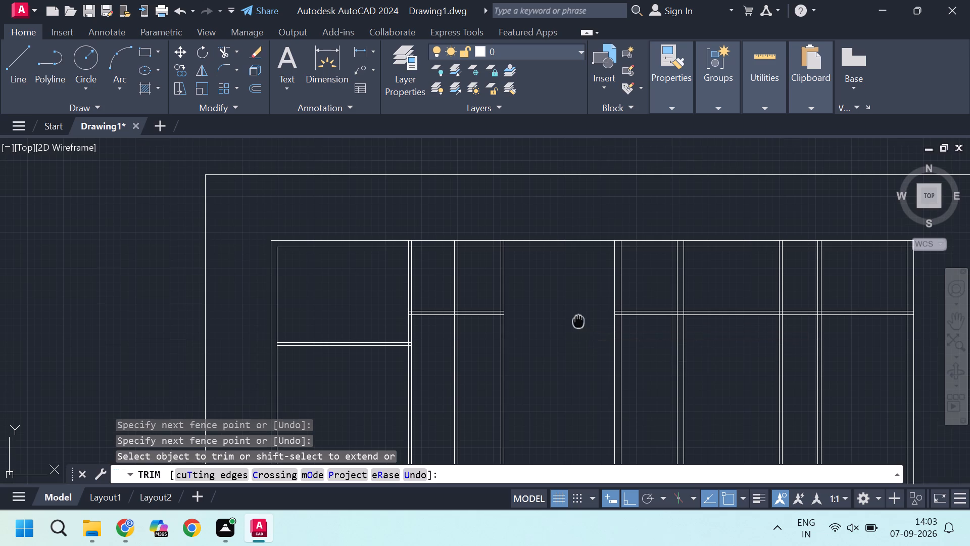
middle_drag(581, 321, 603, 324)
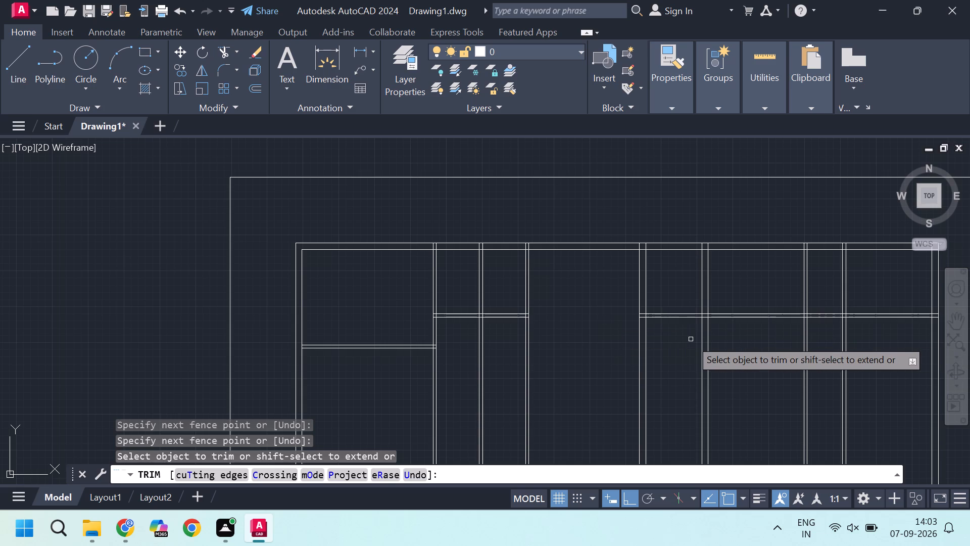
Trim the two partition lines where they cross the 9" wall on the right side of the wide bay.
scroll(684, 318, up, 2)
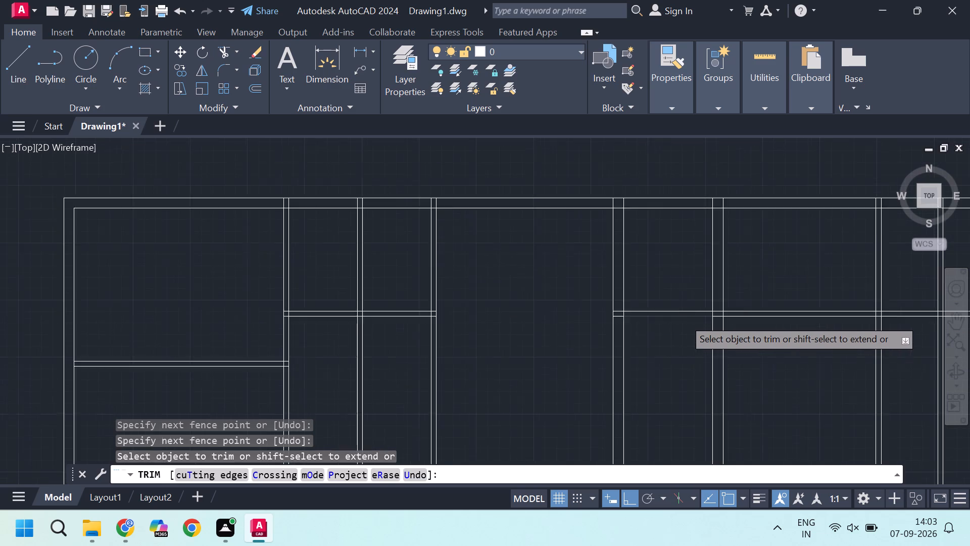
scroll(594, 311, up, 2)
scroll(622, 323, down, 3)
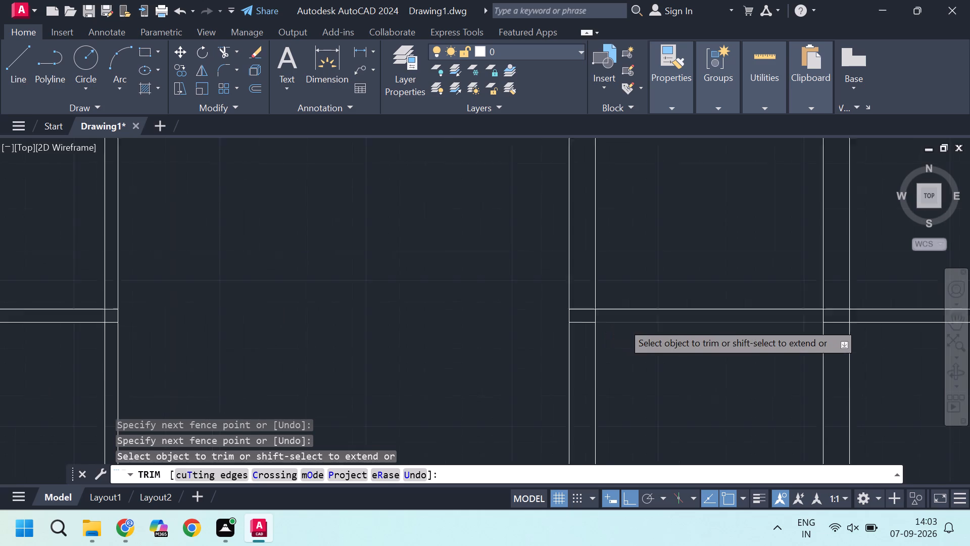
scroll(604, 321, up, 7)
scroll(566, 277, down, 2)
middle_drag(528, 255, 653, 279)
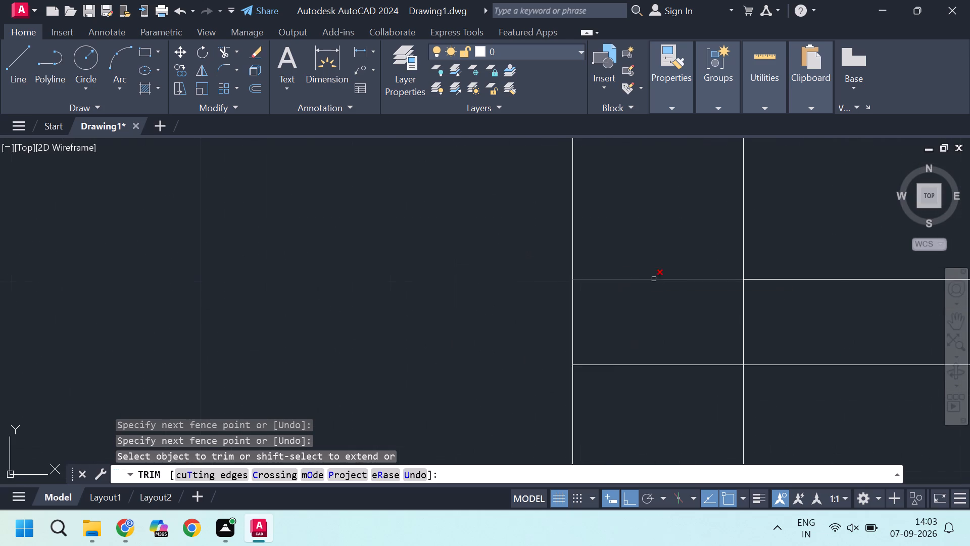
middle_drag(618, 250, 702, 260)
middle_drag(702, 262, 842, 304)
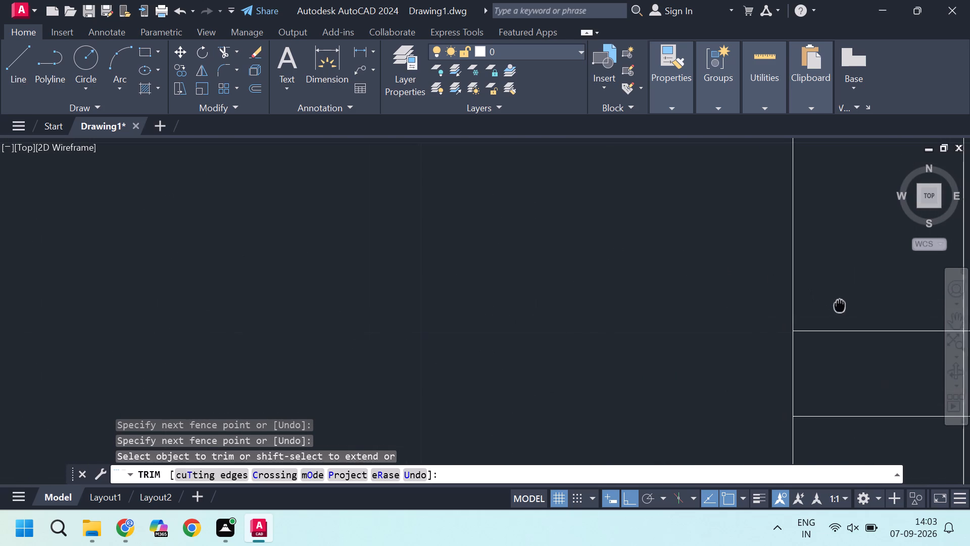
middle_drag(842, 304, 842, 304)
click(843, 309)
click(854, 430)
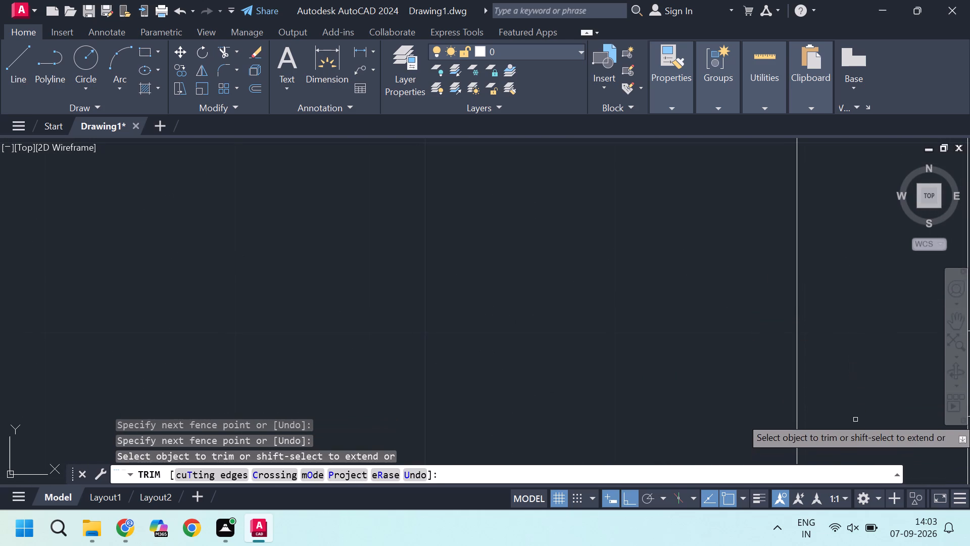
Trim away the partition lines remaining to the right of that 9" wall.
scroll(819, 387, down, 7)
scroll(878, 386, up, 3)
middle_drag(832, 360, 771, 360)
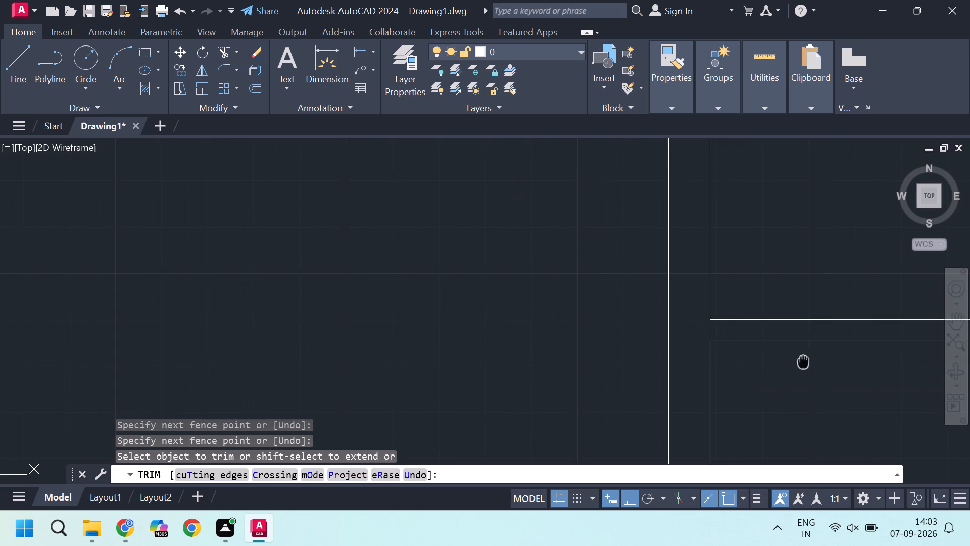
middle_drag(771, 360, 770, 360)
drag(731, 283, 731, 288)
click(740, 368)
scroll(678, 335, down, 4)
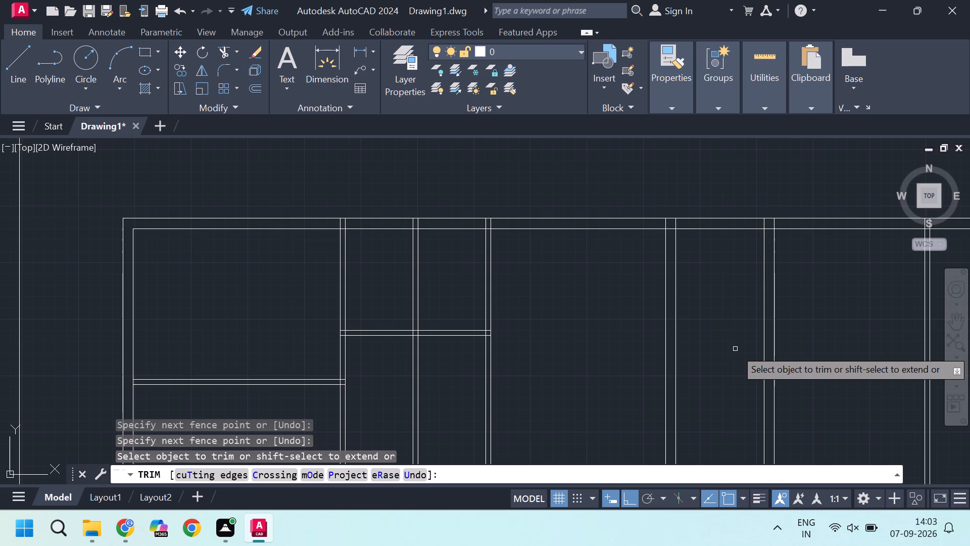
key(Escape)
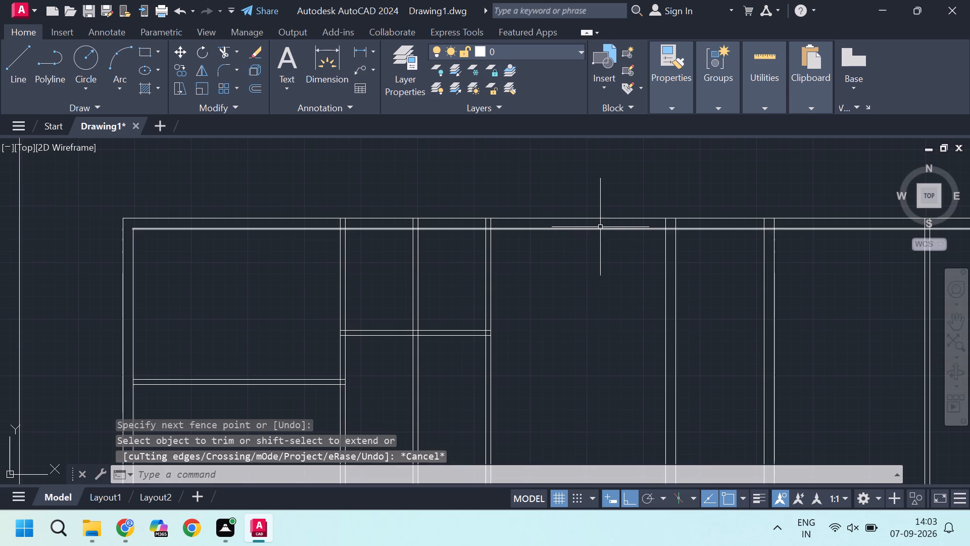
Offset the top exterior wall's inner line 11'1.5" downward to form the first face of a new horizontal partition.
click(600, 227)
key(o)
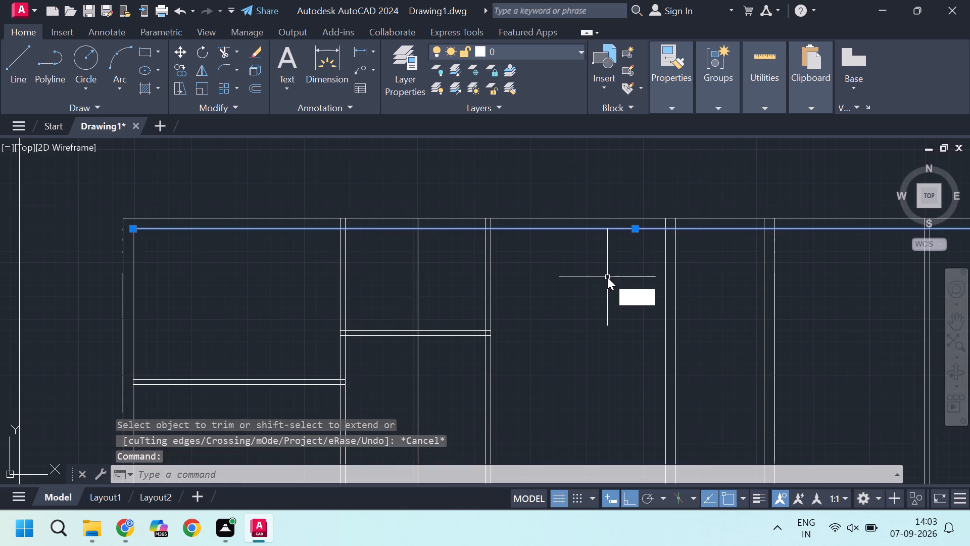
key(Return)
key(t)
key(Return)
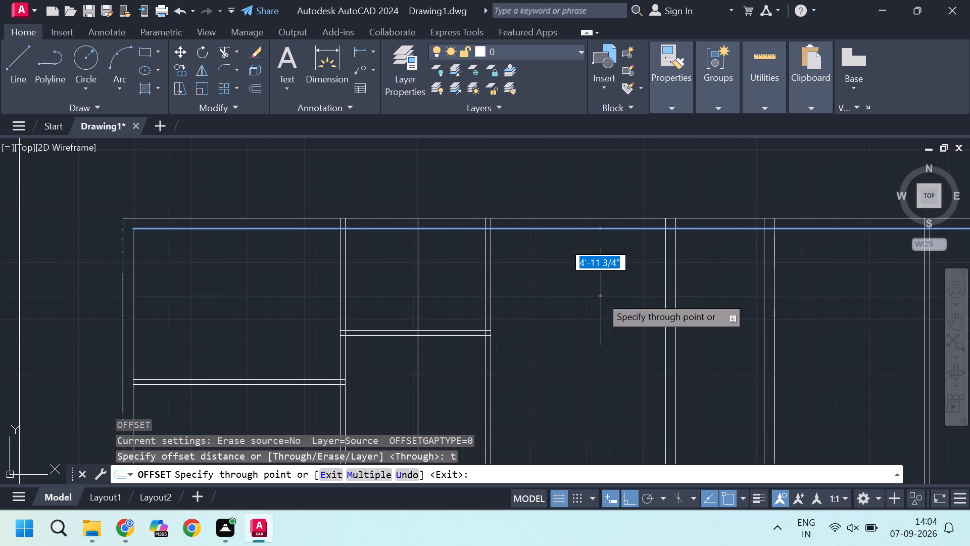
text(11)
key(apostrophe)
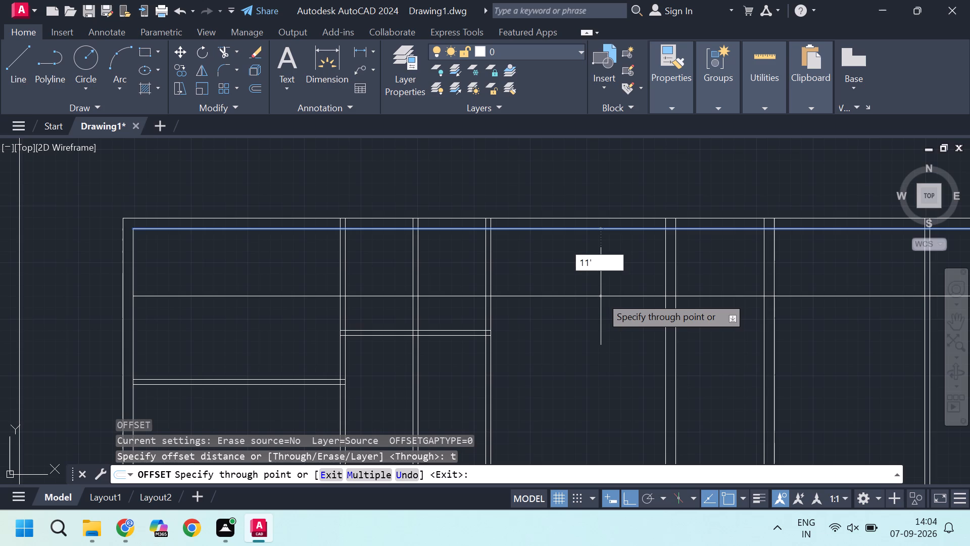
key(1)
text(.5)
key(Return)
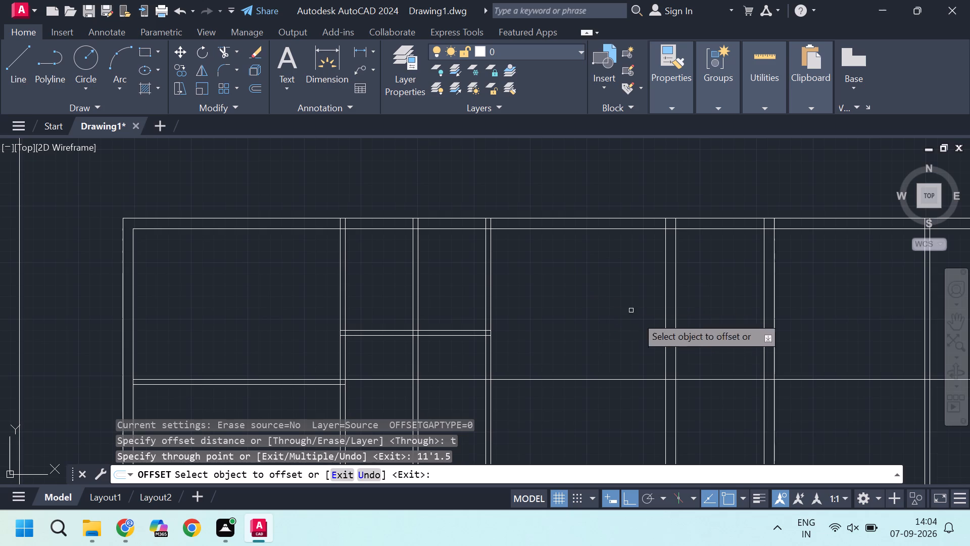
Offset the new horizontal line 4.5" downward to form the partition's second face.
click(583, 380)
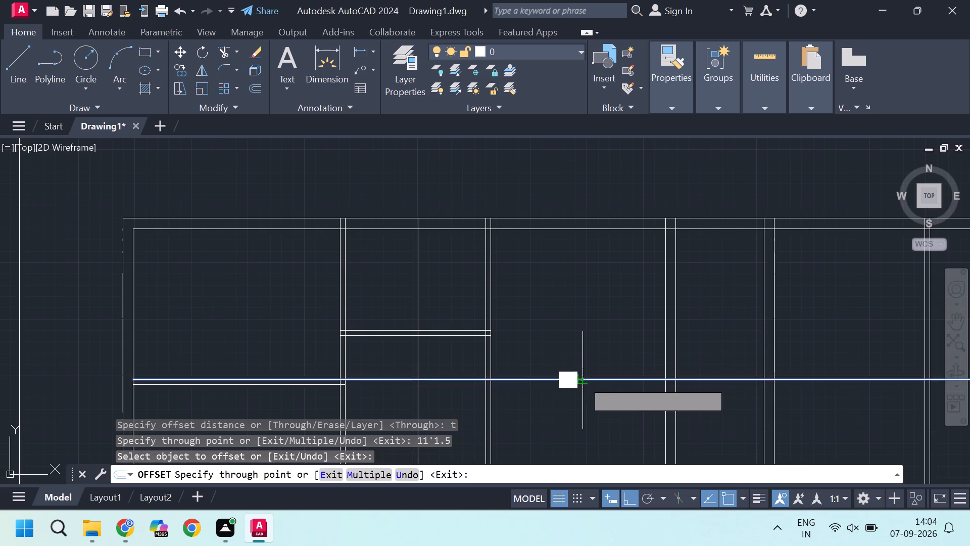
text(4.5)
key(Return)
key(Escape)
key(Escape)
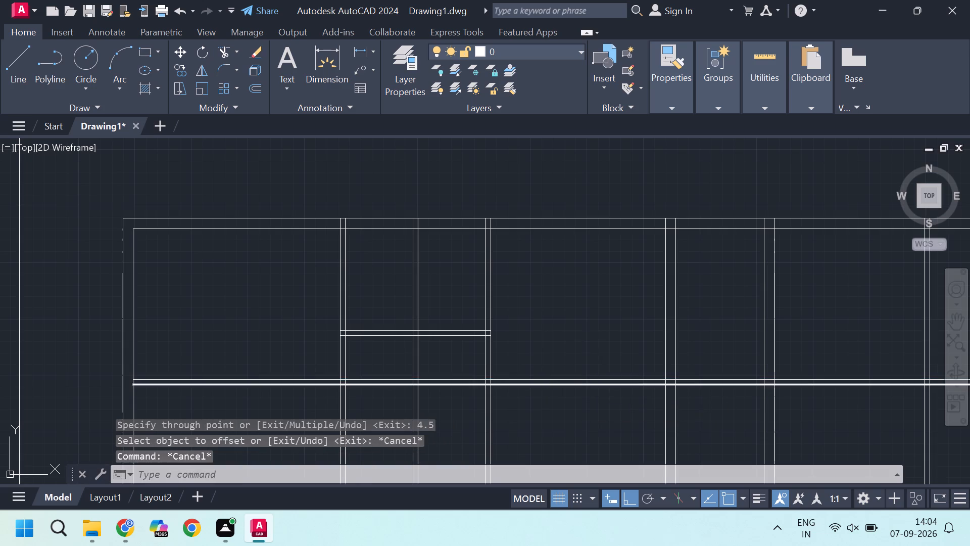
Trim the new partition's two lines across the second narrow room and inside the two vertical walls bounding that room.
text(tr)
key(Return)
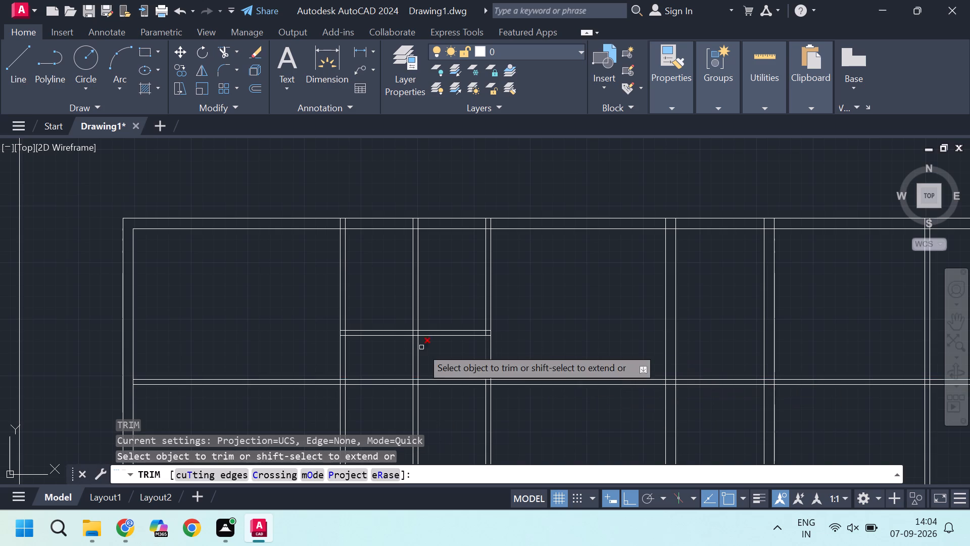
click(446, 365)
click(445, 411)
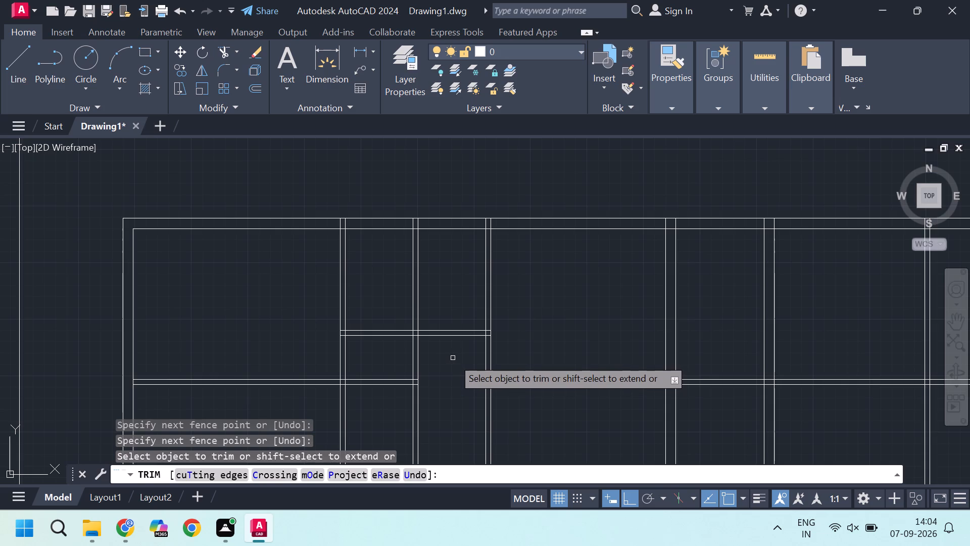
scroll(457, 358, up, 3)
scroll(525, 353, down, 2)
scroll(547, 396, up, 4)
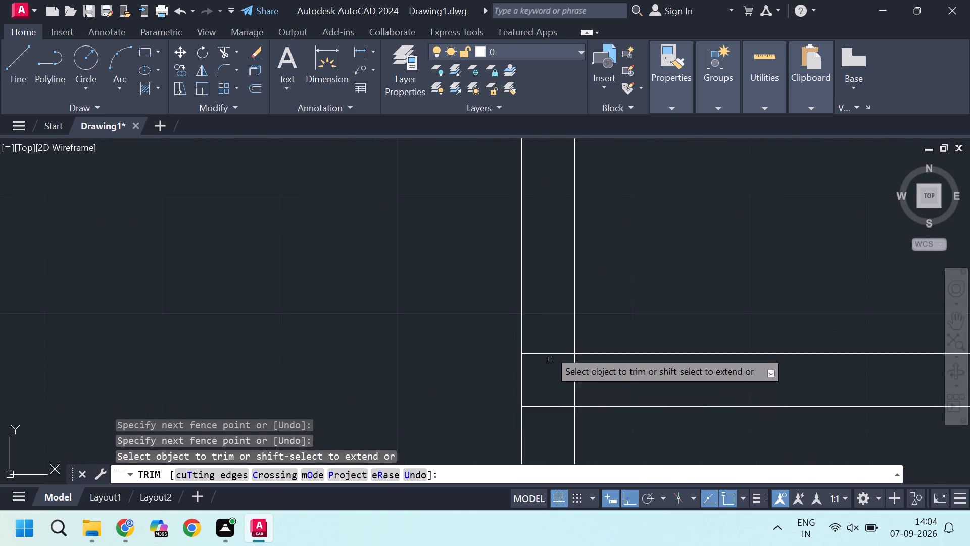
click(545, 329)
click(556, 415)
scroll(572, 390, down, 5)
scroll(303, 351, up, 1)
scroll(424, 387, up, 1)
click(424, 387)
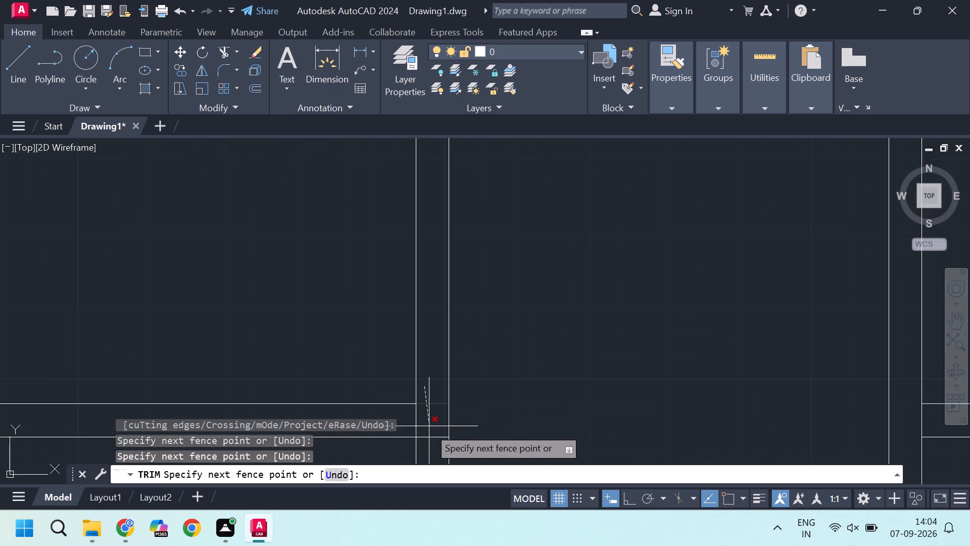
click(433, 442)
Trim the partition's two lines across the first narrow room and inside the wall it shares with the top-left room.
scroll(434, 437, down, 4)
middle_drag(360, 407, 450, 341)
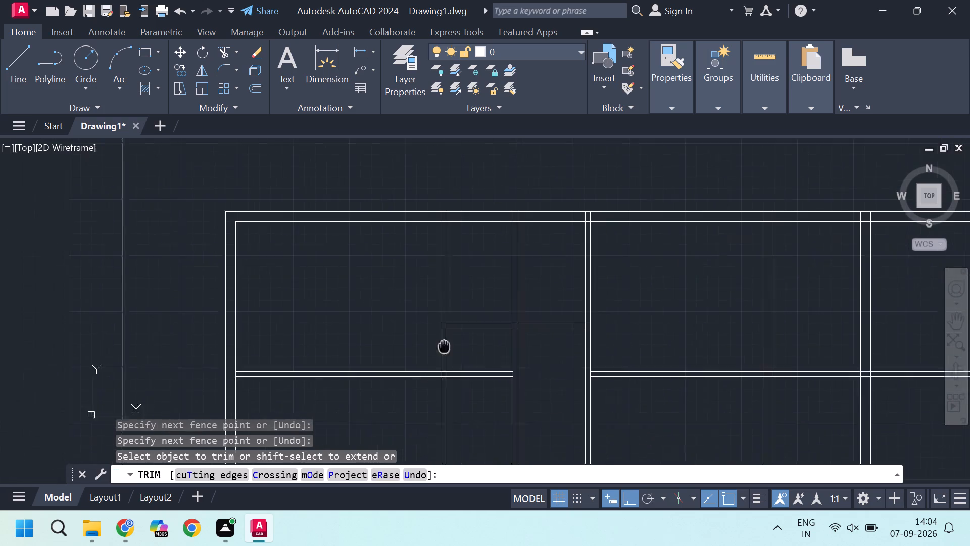
click(484, 353)
click(482, 390)
scroll(463, 365, up, 3)
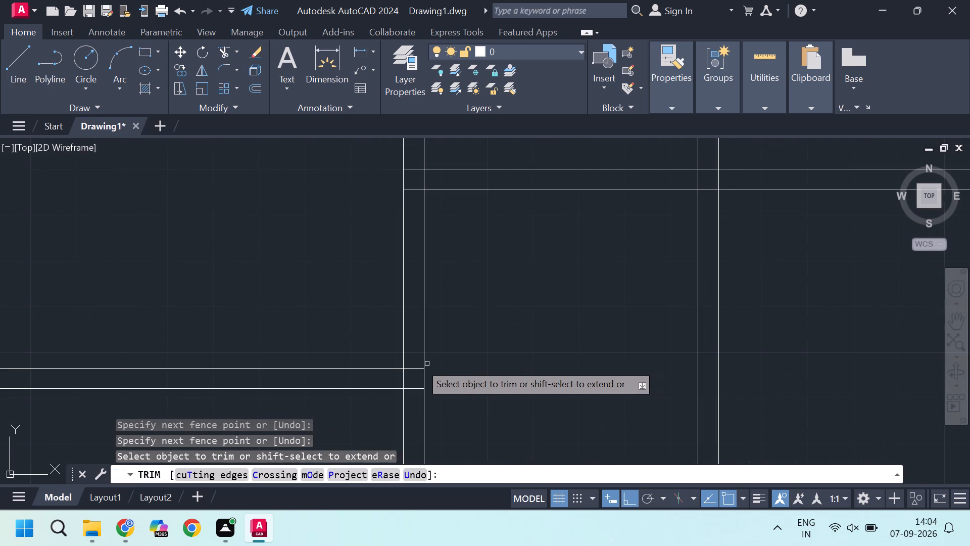
click(409, 356)
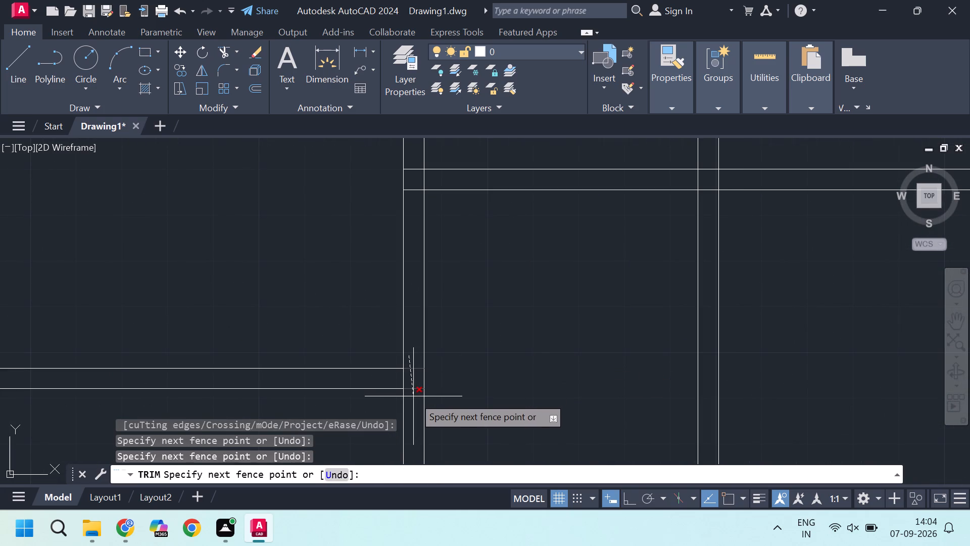
click(413, 396)
Trim the vertical wall-face segments between the partition lines where they meet the top-left room's wall and the wide bay's wall.
click(402, 380)
scroll(476, 368, down, 4)
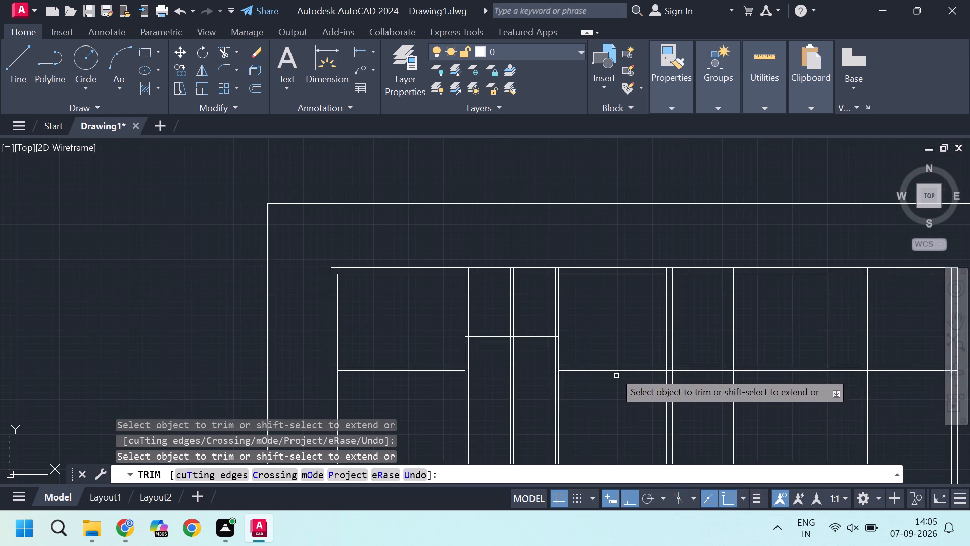
scroll(610, 368, up, 3)
scroll(414, 383, up, 2)
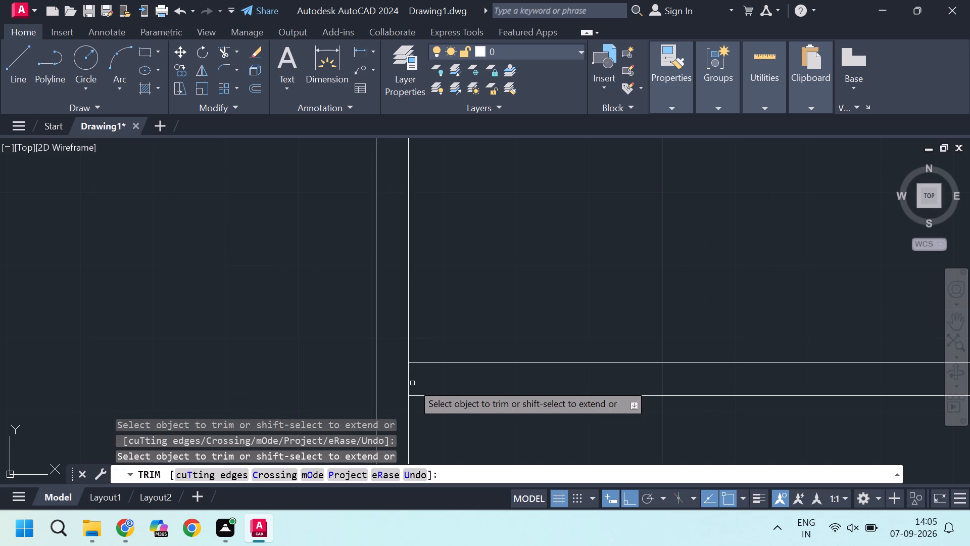
click(407, 381)
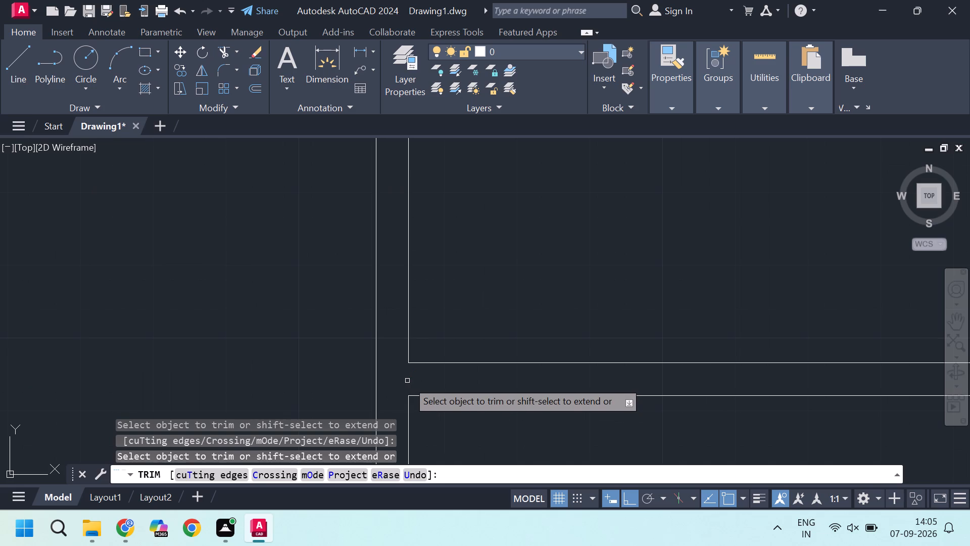
scroll(421, 372, down, 5)
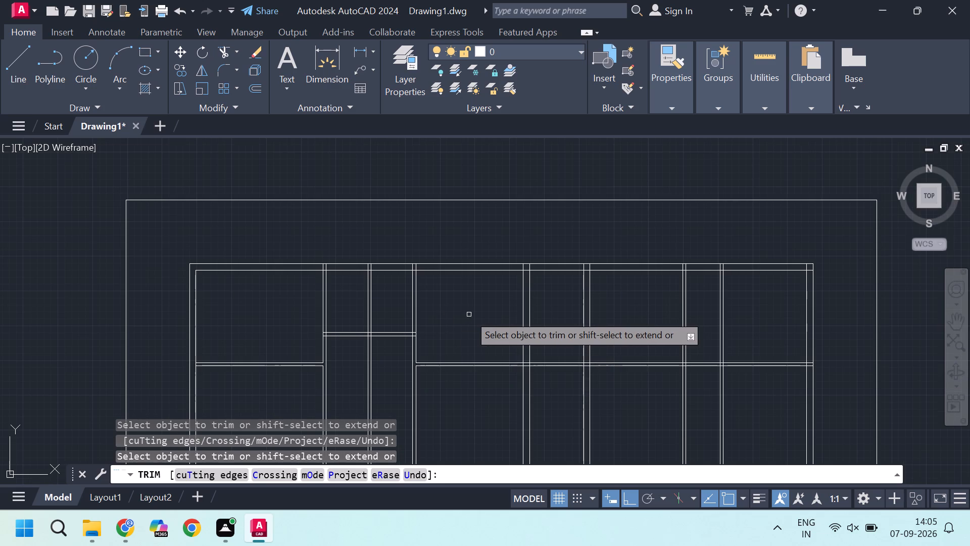
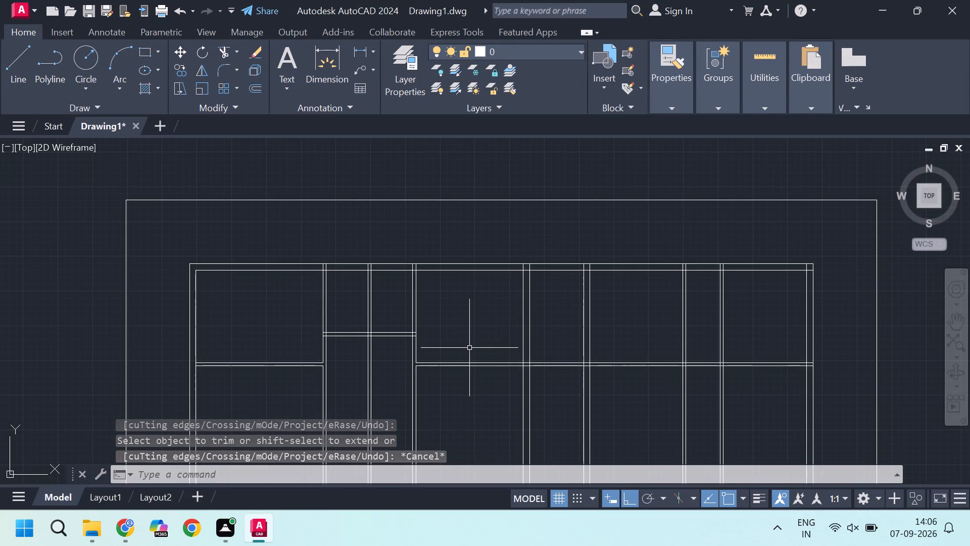
Trim the horizontal partition's two lines beyond the wide bay's right-hand 9" wall, inside that wall, and the wall-face segment between them.
scroll(474, 359, up, 3)
scroll(488, 346, down, 3)
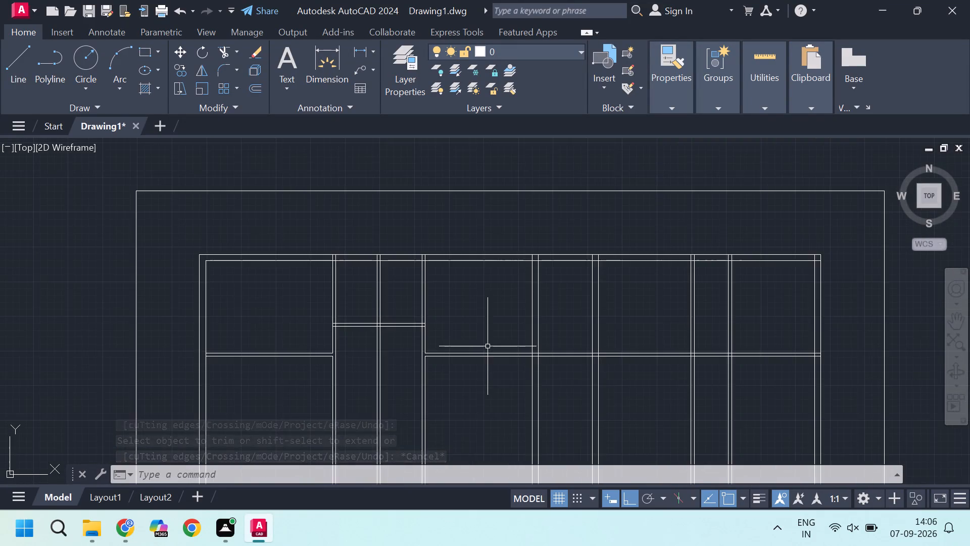
scroll(481, 345, up, 1)
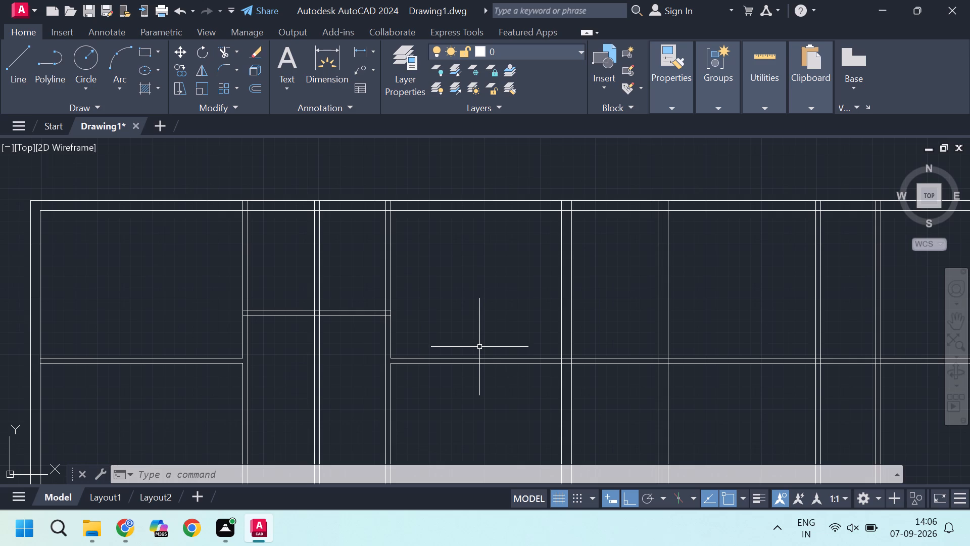
scroll(608, 348, up, 3)
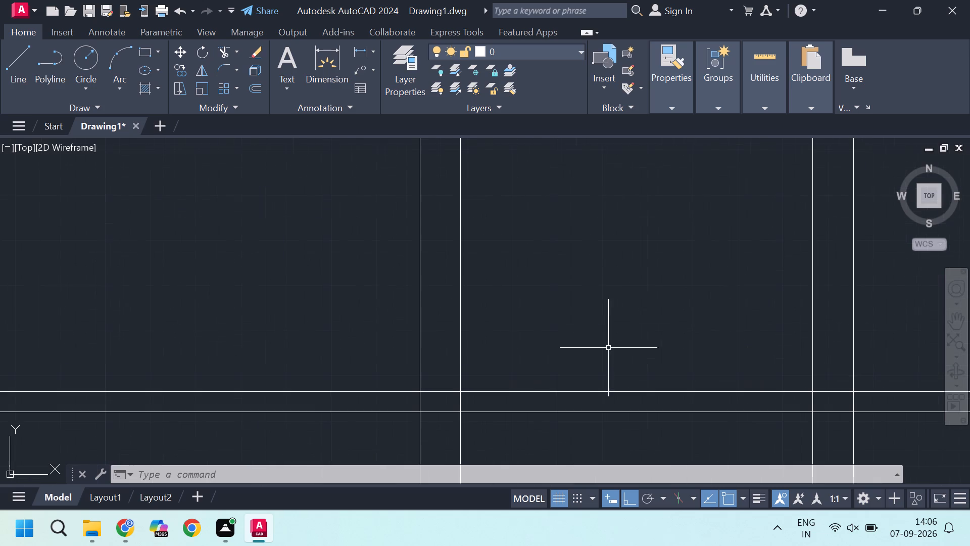
middle_drag(574, 361, 638, 324)
scroll(628, 327, up, 2)
middle_drag(594, 353, 660, 283)
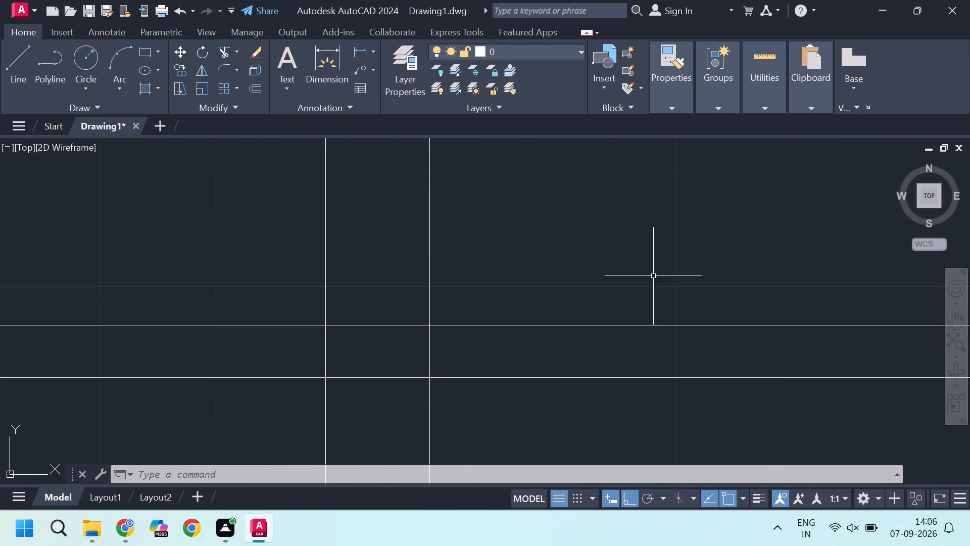
text(tr)
key(Return)
click(568, 292)
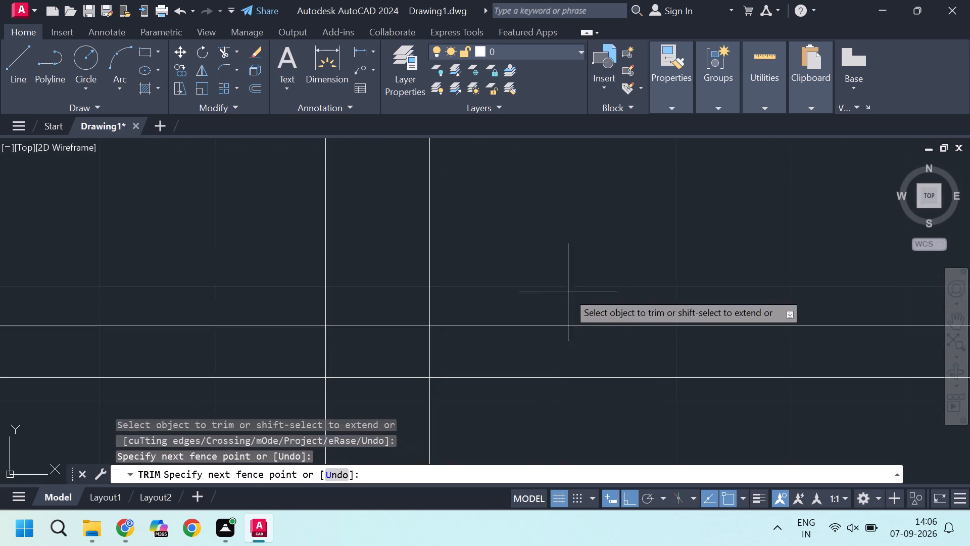
click(569, 395)
click(367, 300)
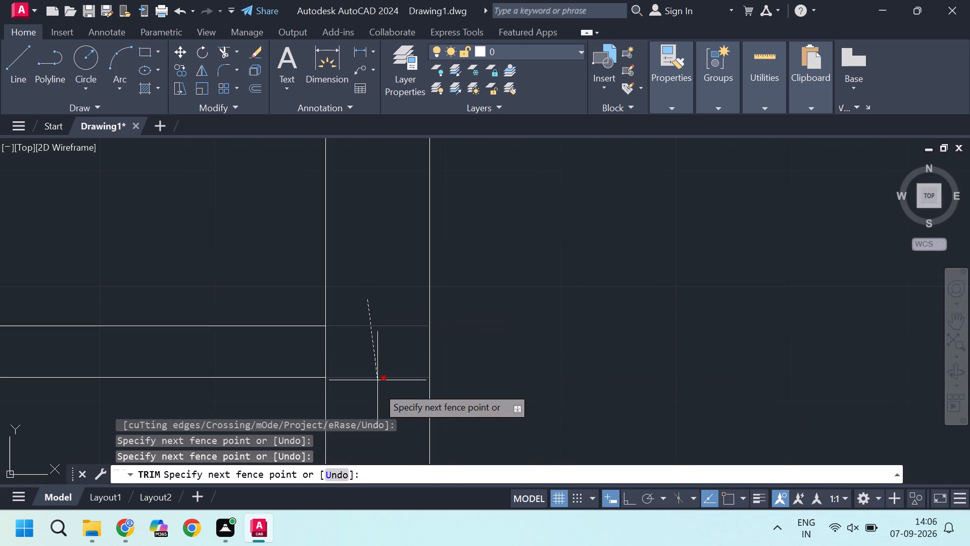
click(377, 388)
click(326, 350)
key(Escape)
scroll(384, 340, down, 5)
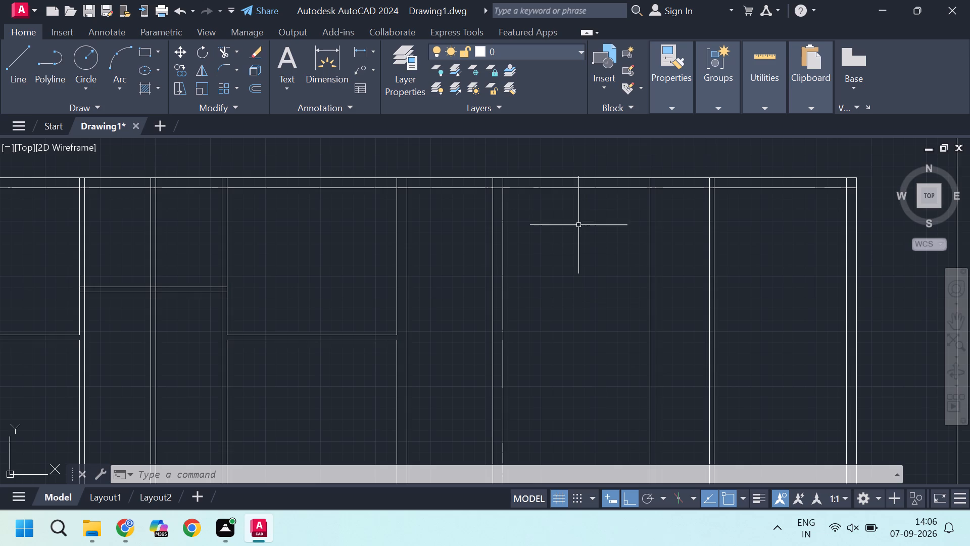
Offset the top wall's inner face line 12'6" downward to start the partition for the right-hand rooms.
click(566, 189)
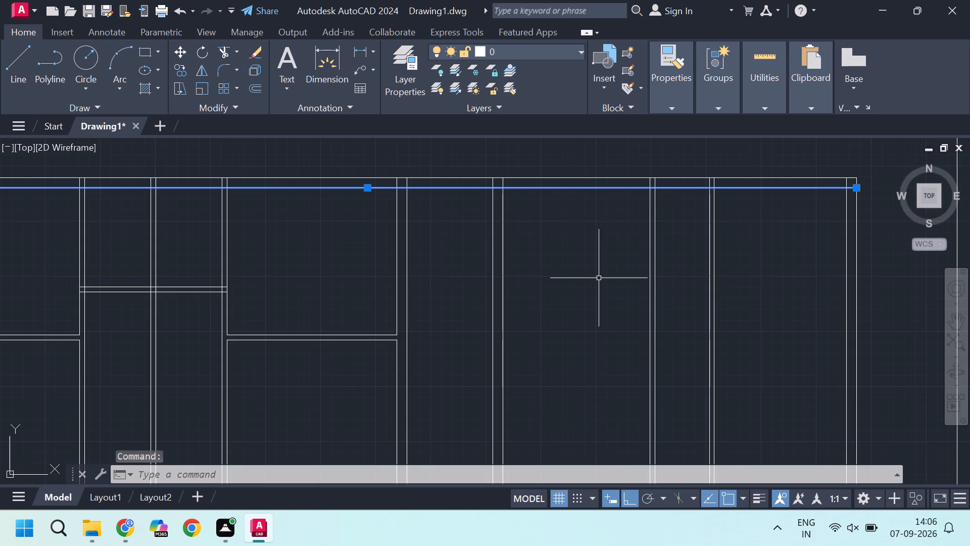
key(o)
key(Return)
key(t)
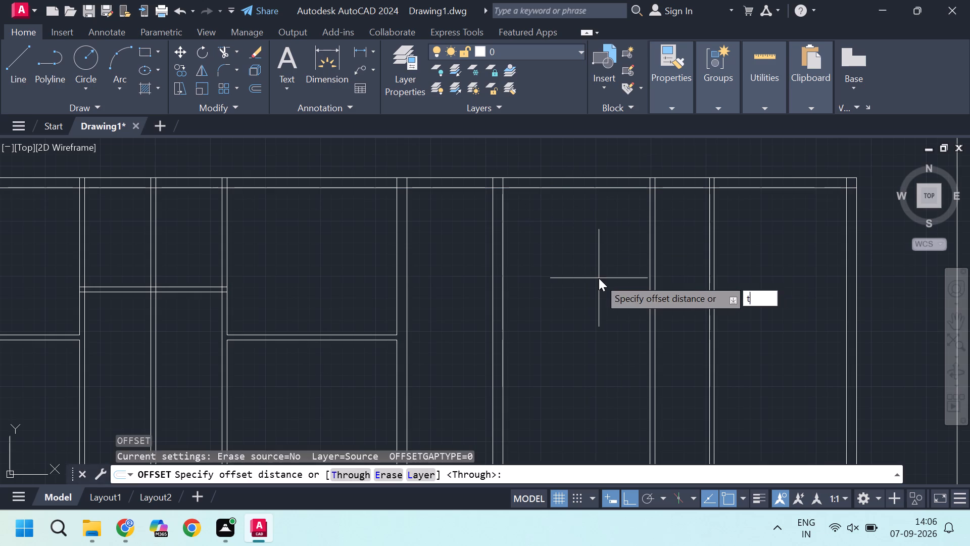
key(shift+Return)
text(12'6)
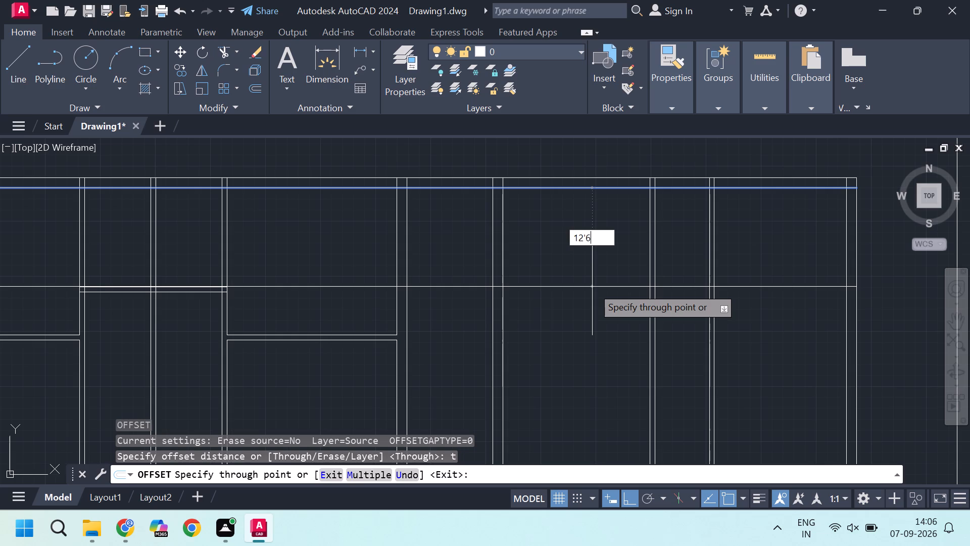
key(Return)
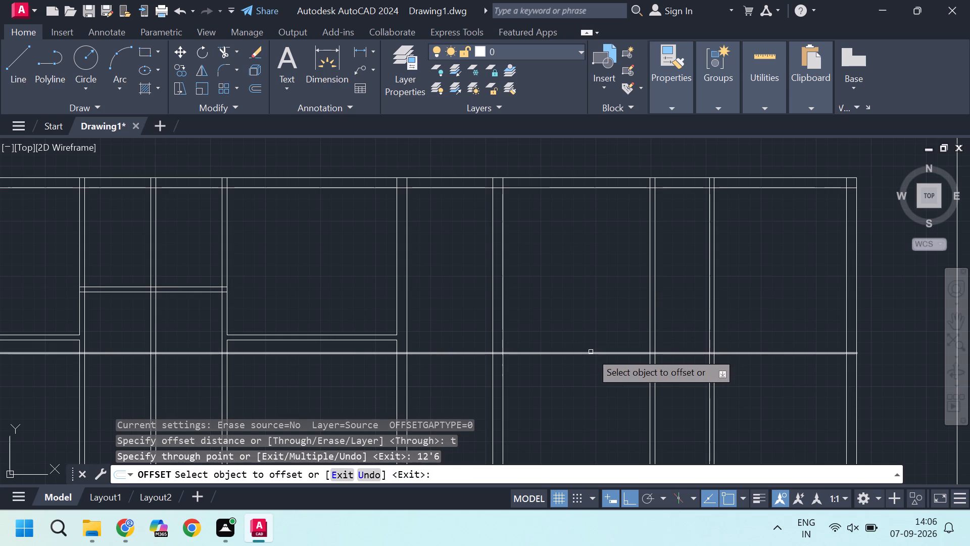
Offset the new horizontal line 4.5" downward to form the partition's second face.
click(591, 353)
text(4.6)
key(BackSpace)
key(5)
key(Return)
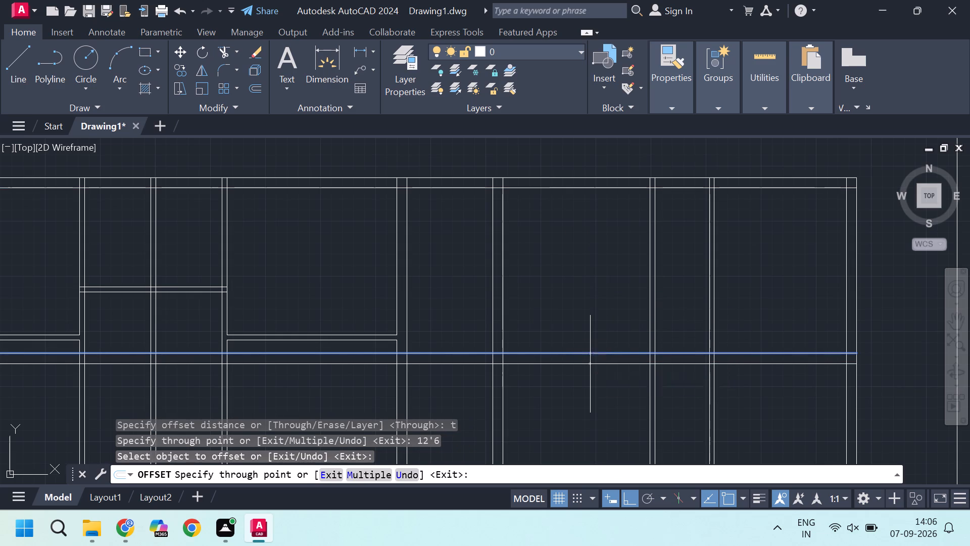
key(Escape)
key(Escape)
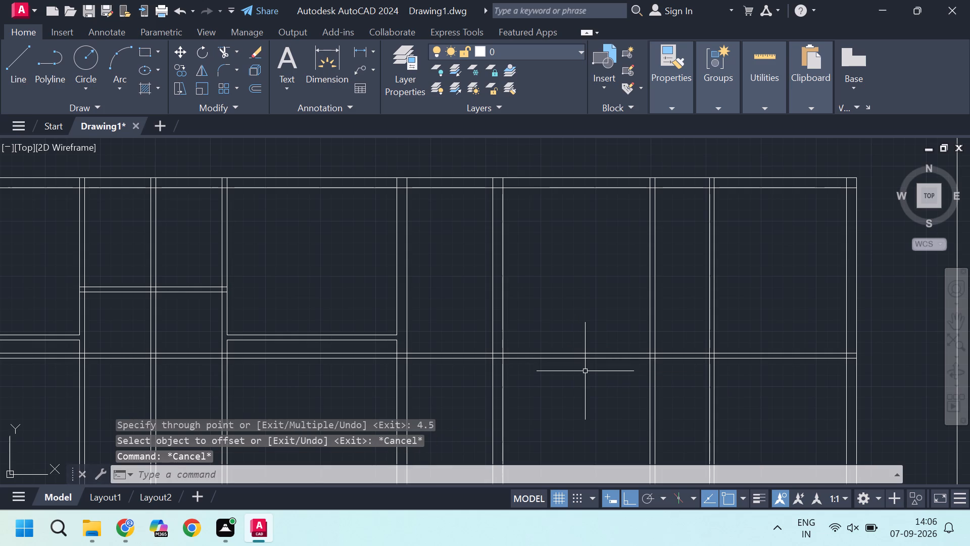
Trim the new partition's two lines everywhere left of the 9" wall bounding the right-hand rooms.
text(tr)
key(Return)
scroll(451, 354, up, 5)
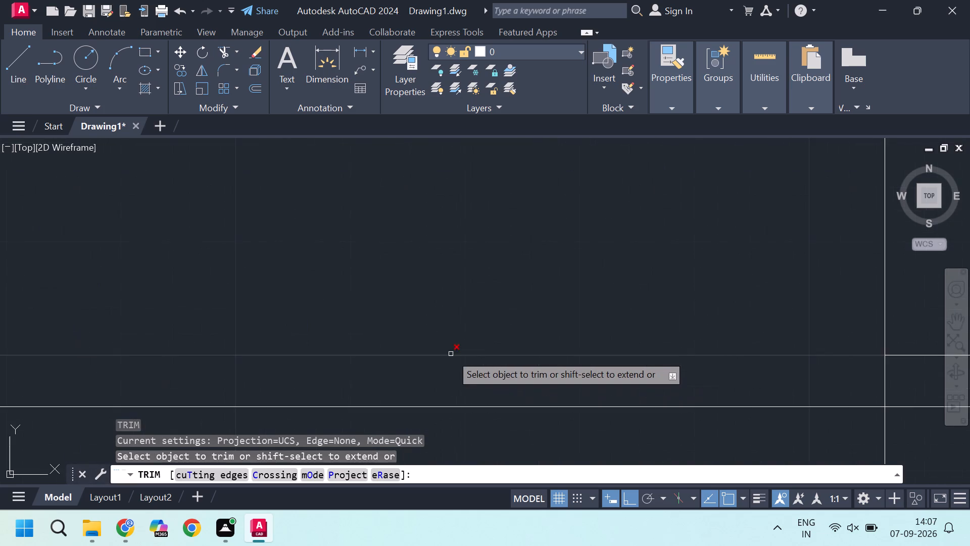
middle_drag(476, 355, 542, 227)
scroll(553, 214, down, 2)
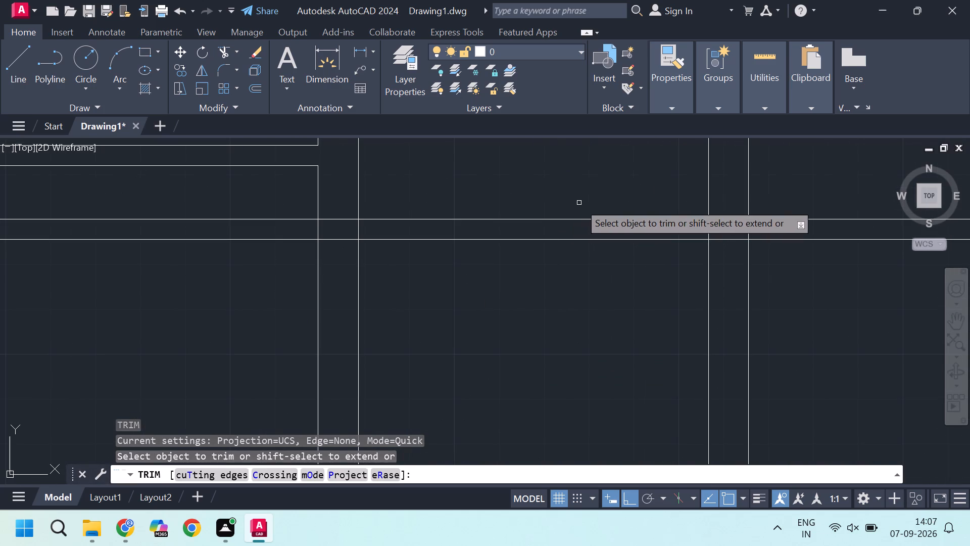
middle_drag(579, 203, 274, 291)
middle_drag(331, 278, 265, 284)
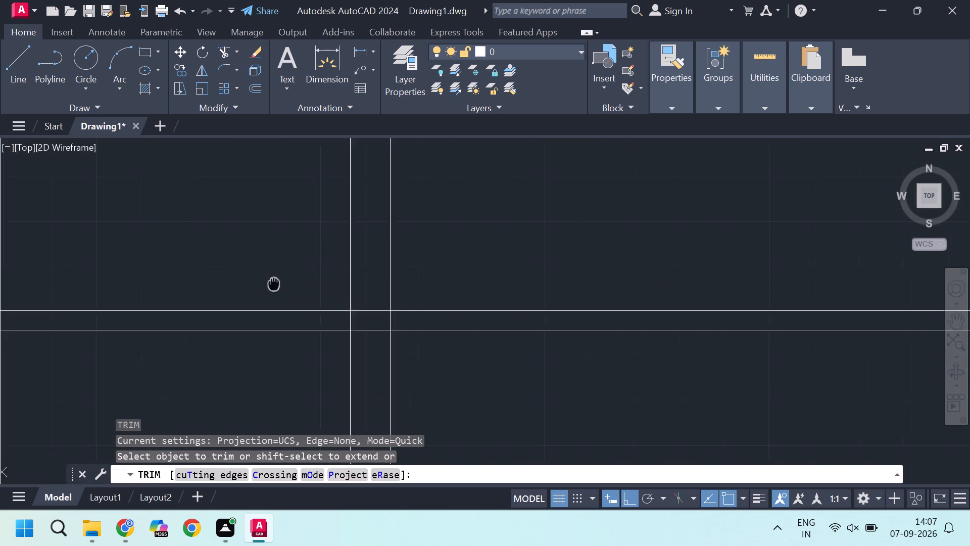
middle_drag(265, 284, 253, 295)
drag(238, 283, 237, 290)
click(240, 370)
Trim the new partition's two lines across the narrow bay between the two 4.5" walls of the right-hand rooms.
scroll(339, 319, down, 4)
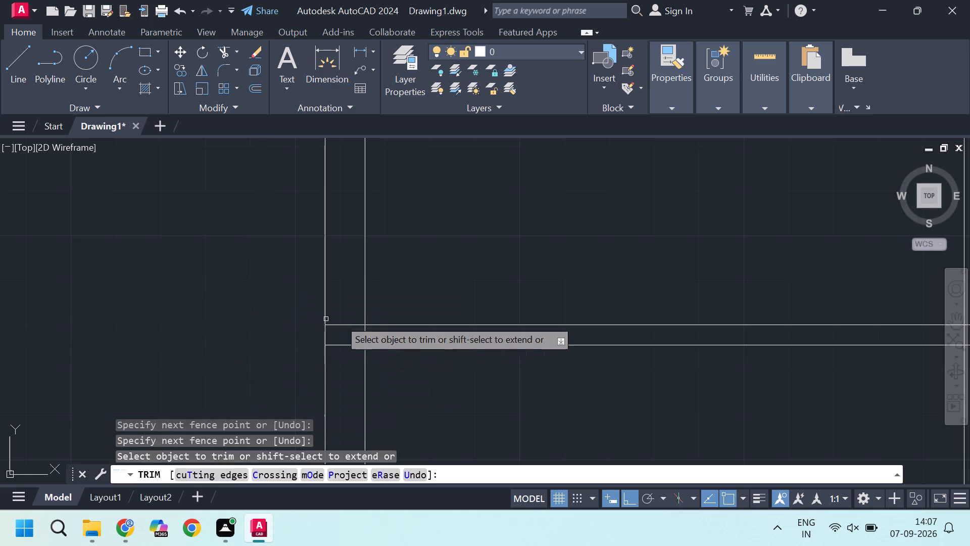
scroll(366, 319, down, 2)
scroll(422, 302, down, 2)
scroll(400, 313, up, 6)
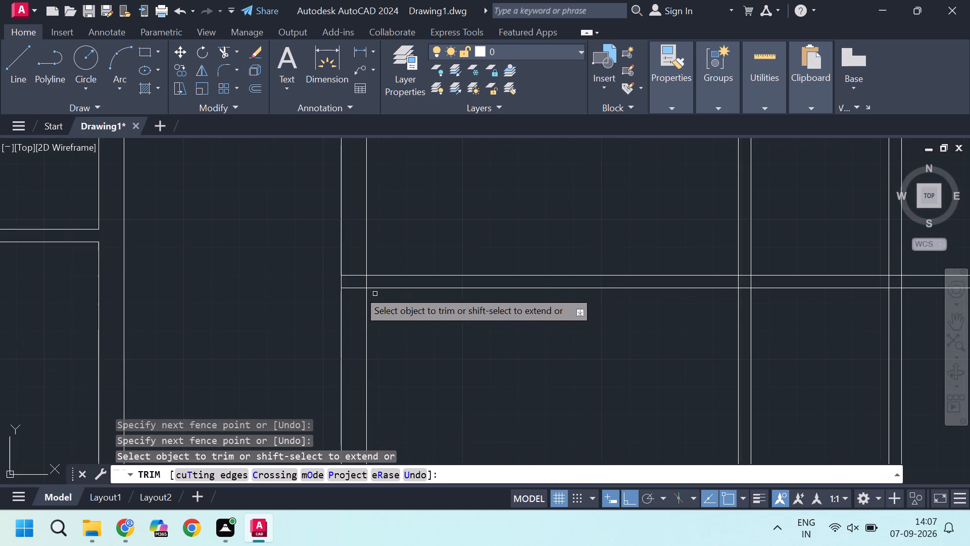
scroll(357, 283, up, 1)
scroll(477, 308, down, 4)
scroll(619, 294, up, 1)
scroll(517, 299, up, 4)
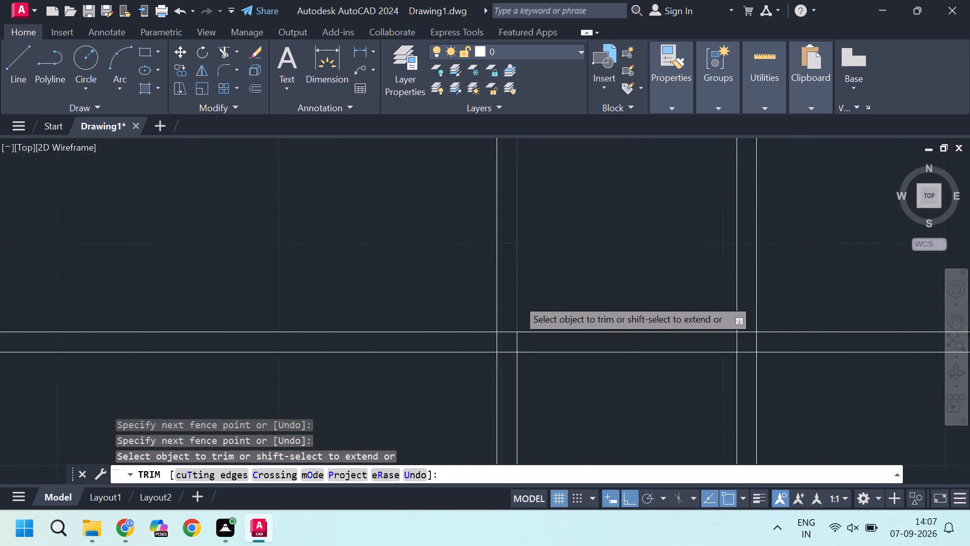
click(571, 303)
scroll(571, 303, down, 5)
click(586, 354)
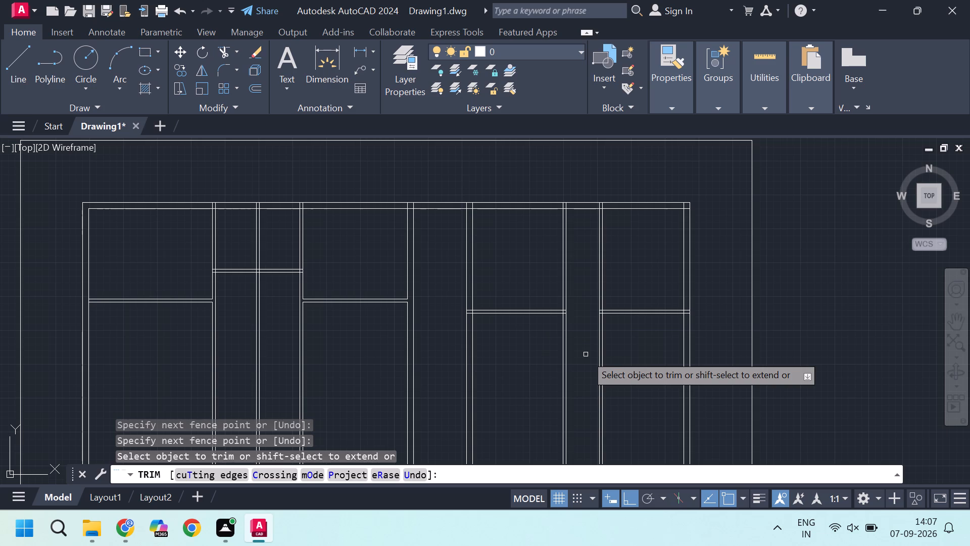
Trim the partition's lines inside the narrow bay's left 4.5" wall and the wall-face segment between them.
scroll(580, 351, up, 1)
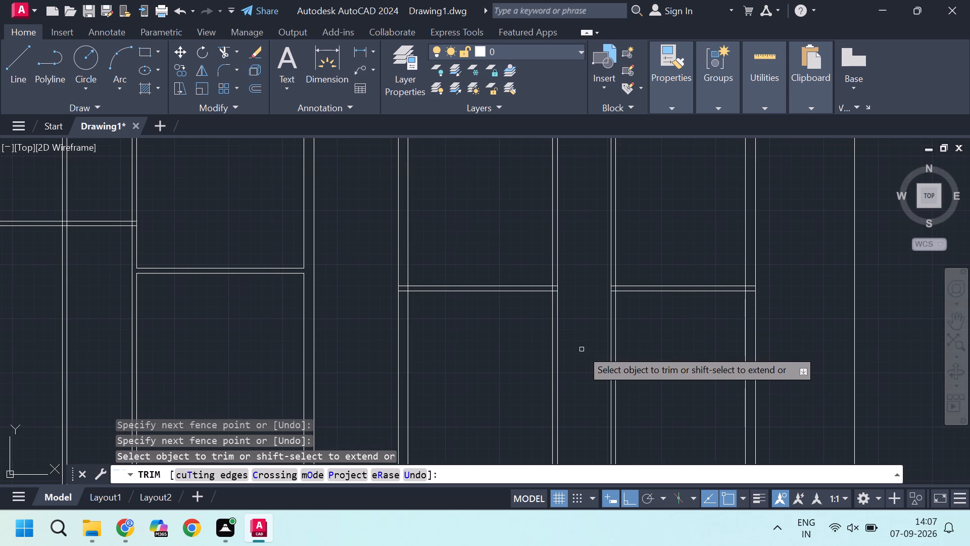
scroll(558, 310, up, 3)
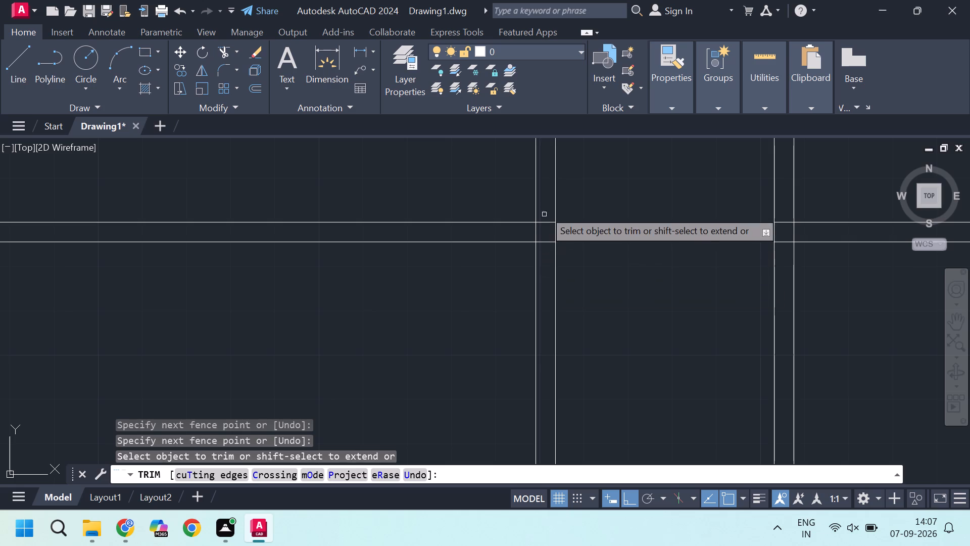
click(547, 208)
click(548, 253)
scroll(538, 237, up, 1)
click(530, 230)
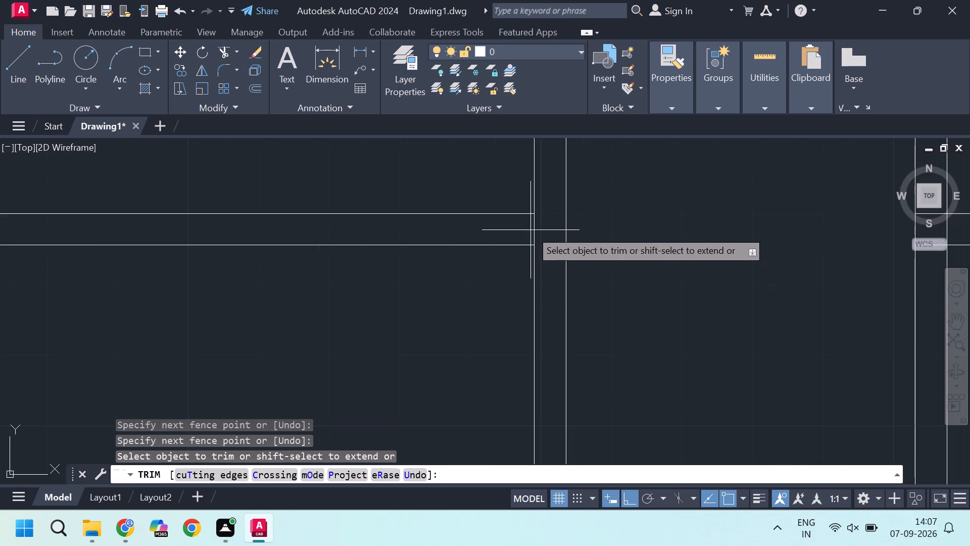
click(539, 230)
Trim the wall-face segment between the partition lines at the narrow bay's right 4.5" wall and the lines inside that wall.
scroll(539, 230, down, 2)
scroll(701, 226, up, 3)
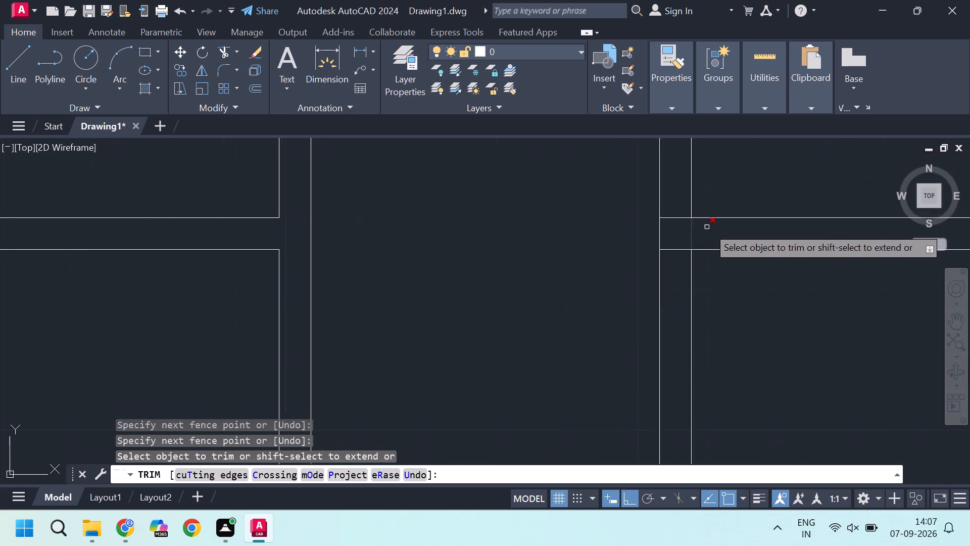
drag(697, 235, 689, 237)
click(658, 235)
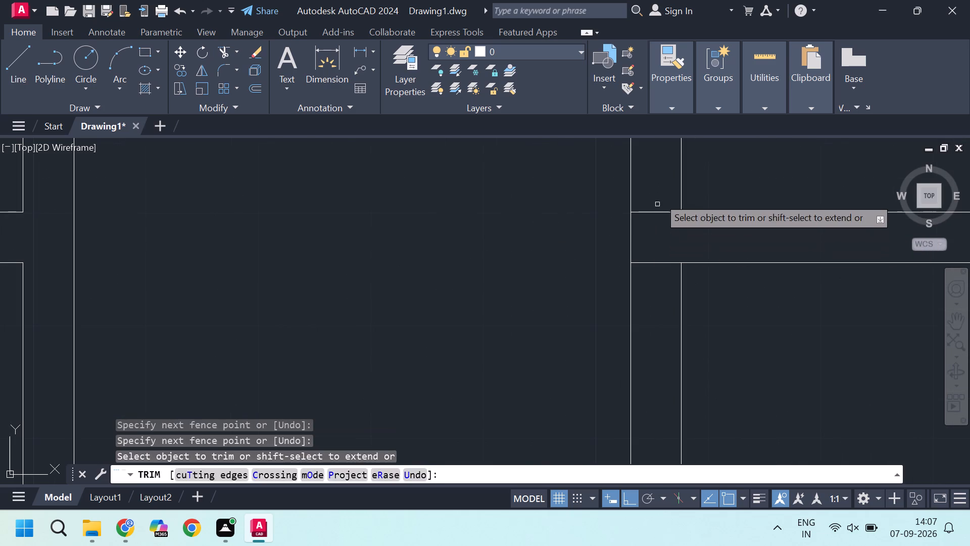
drag(658, 195, 657, 204)
click(659, 278)
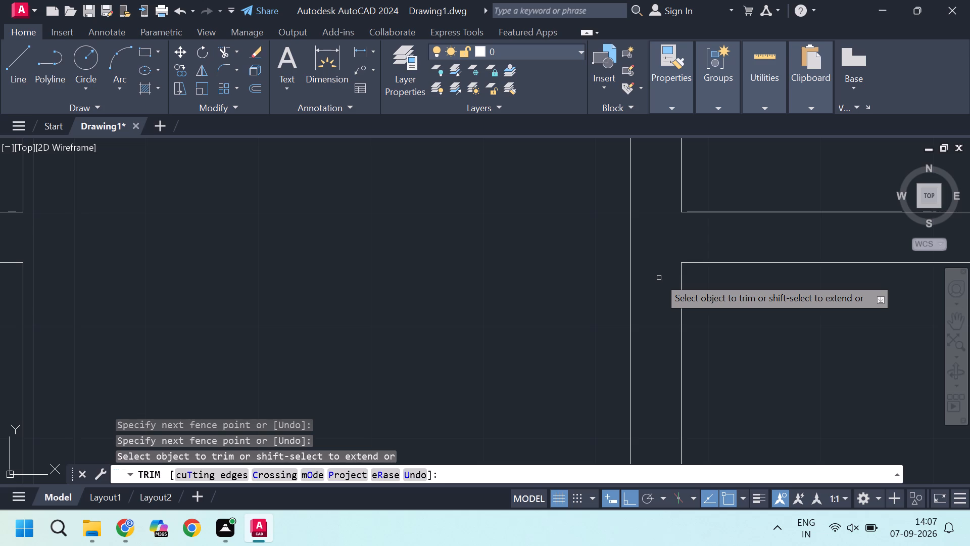
key(Escape)
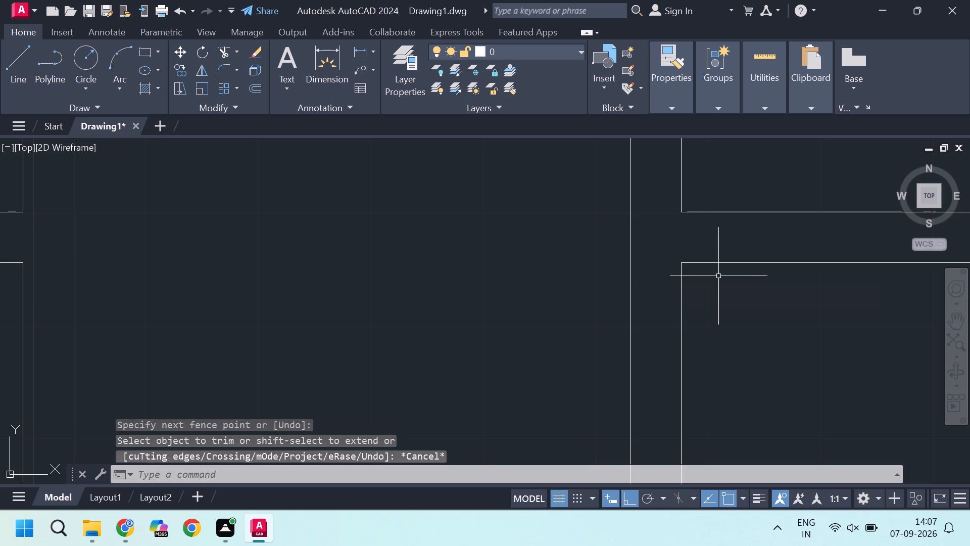
key(Escape)
Offset the inner face line of the building's top outer wall 8' downward into the rooms.
scroll(758, 226, down, 4)
middle_drag(767, 244, 714, 260)
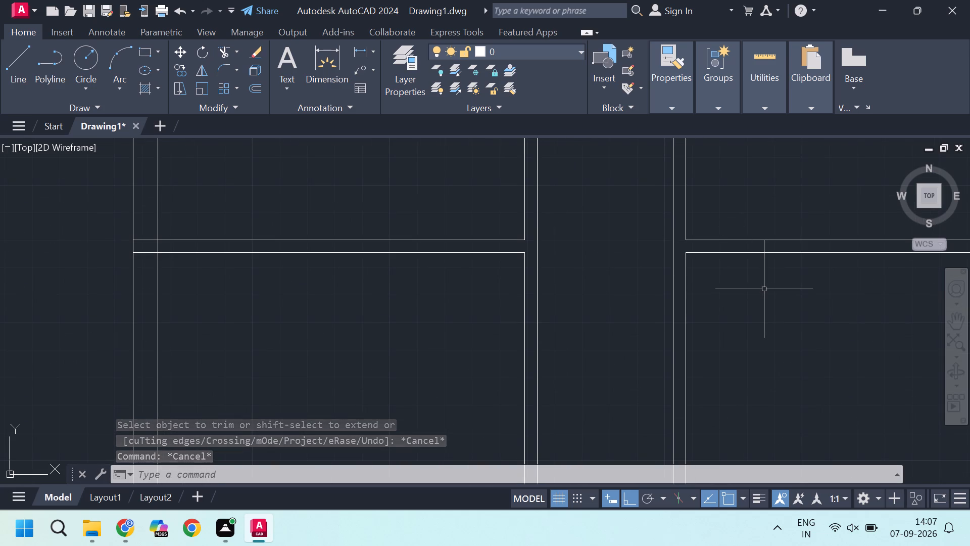
scroll(515, 212, down, 1)
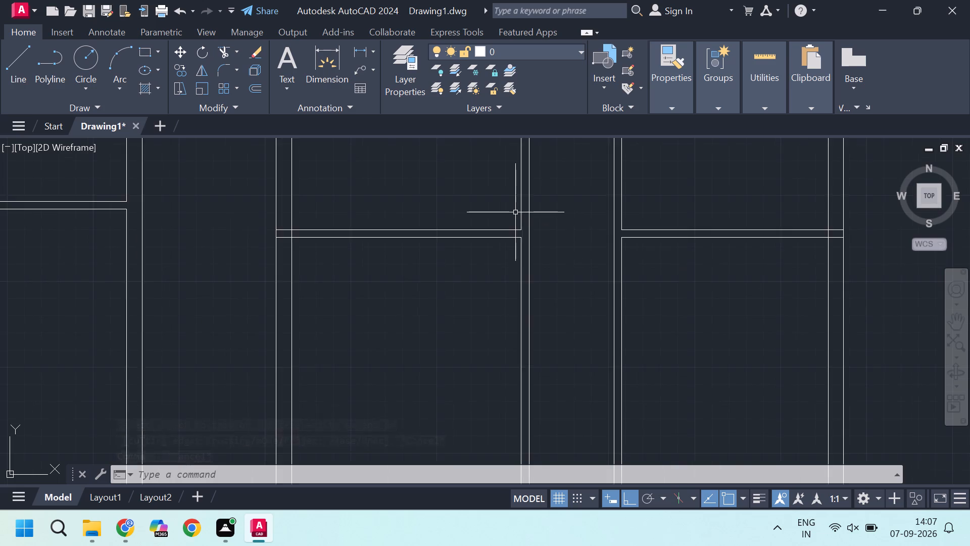
scroll(515, 212, down, 3)
scroll(538, 184, up, 1)
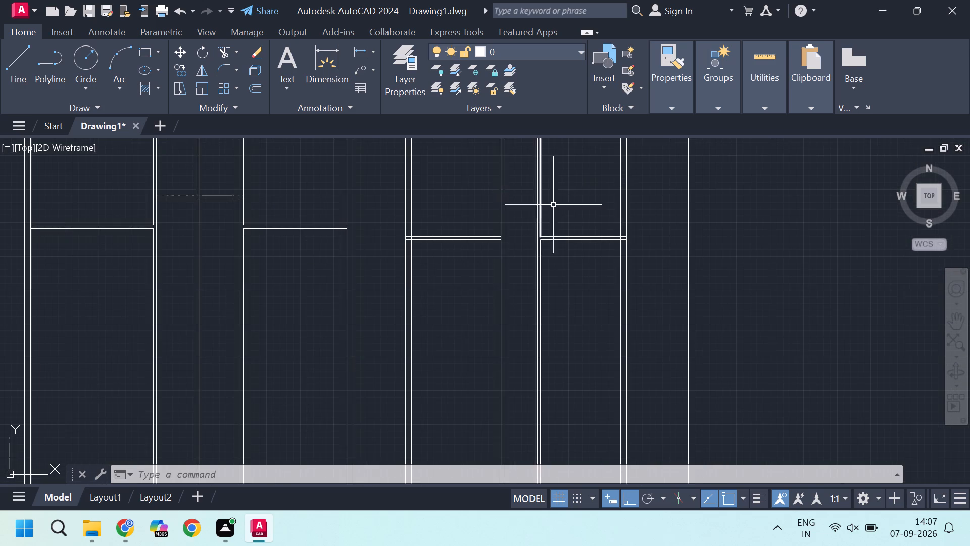
middle_drag(563, 220, 558, 269)
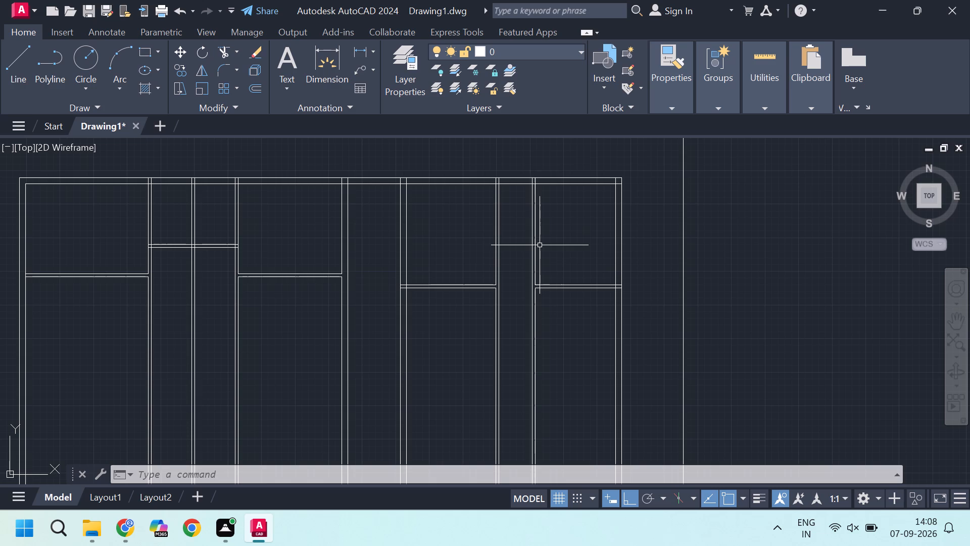
scroll(496, 196, up, 2)
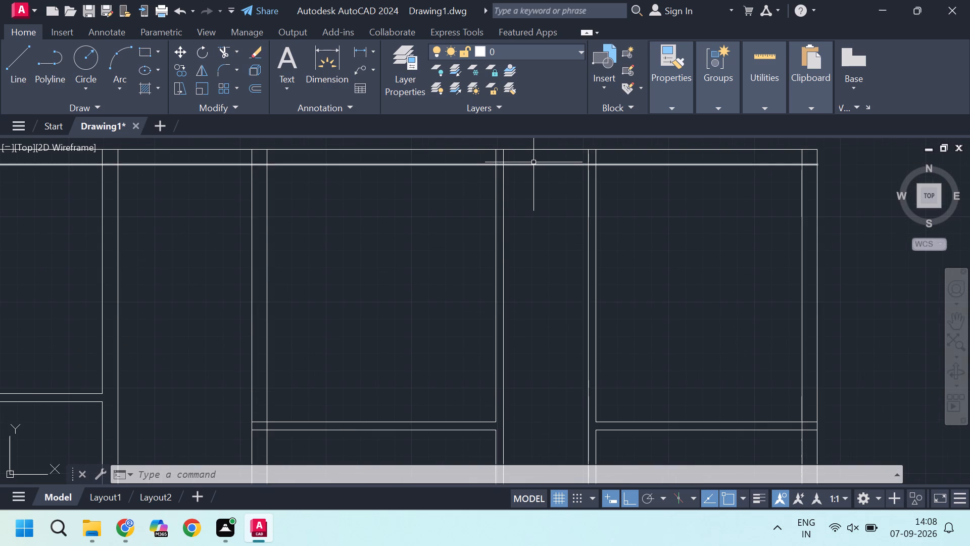
click(538, 165)
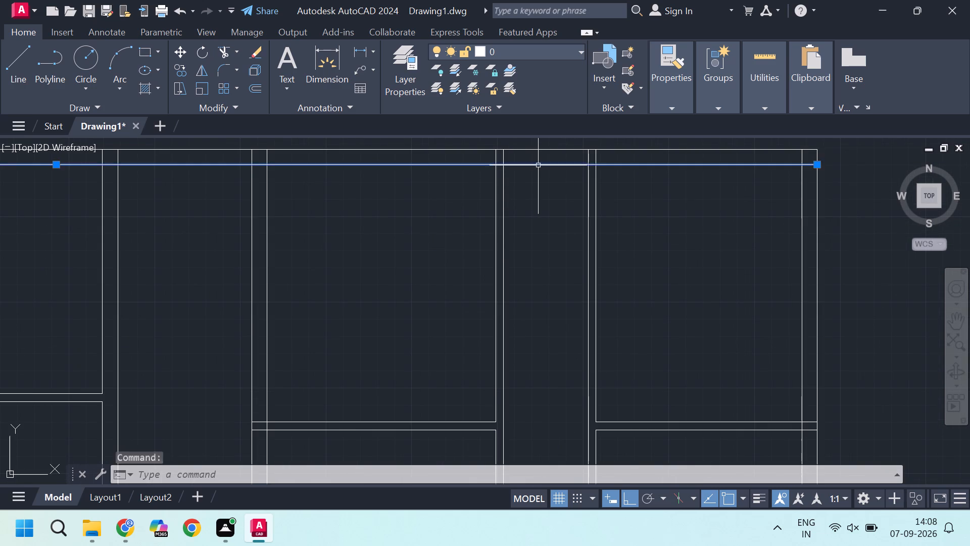
scroll(578, 275, down, 3)
scroll(497, 264, up, 1)
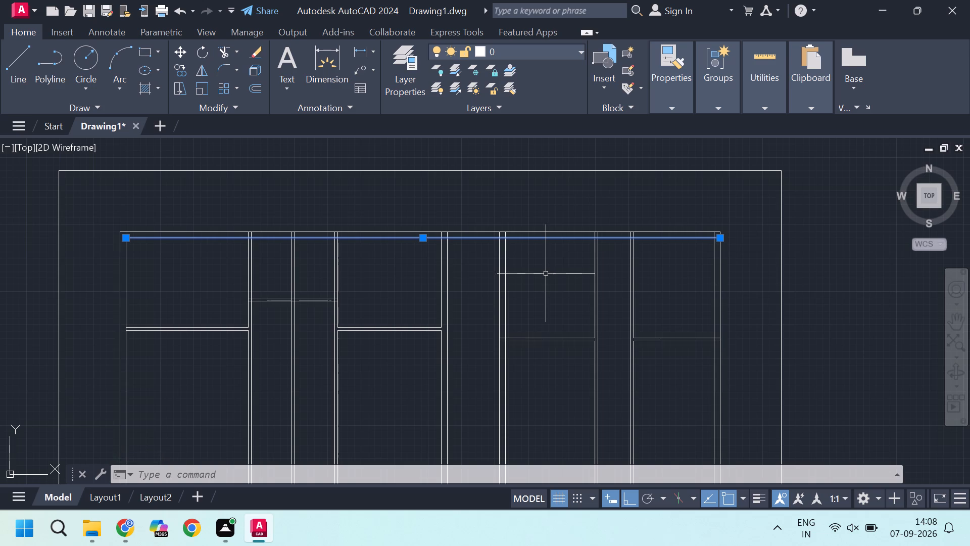
scroll(606, 251, up, 1)
middle_drag(615, 265, 595, 292)
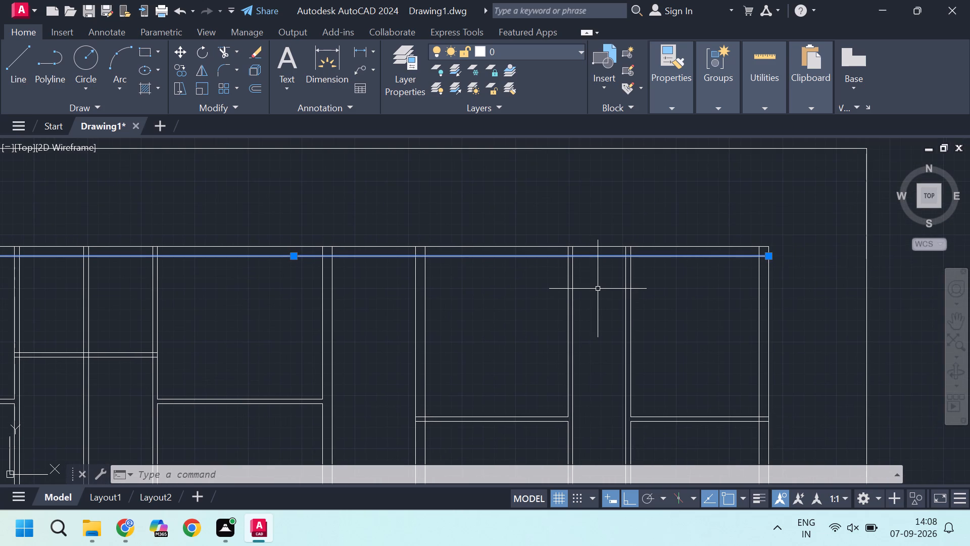
key(o)
key(Return)
key(t)
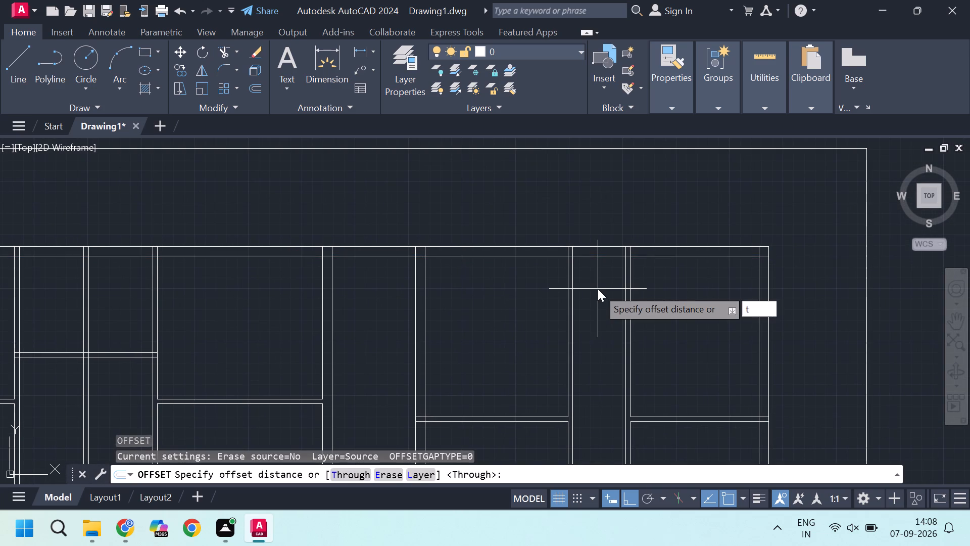
key(Return)
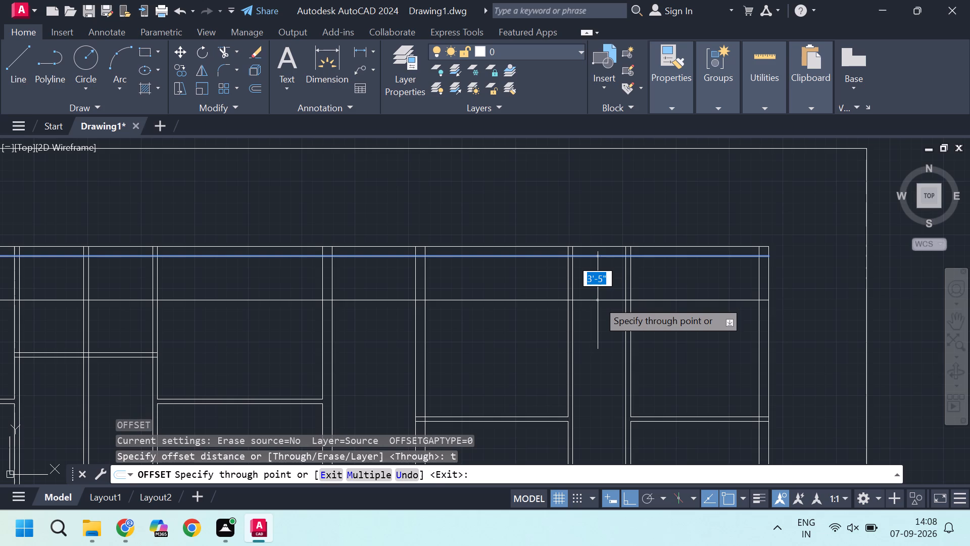
text(8')
key(Return)
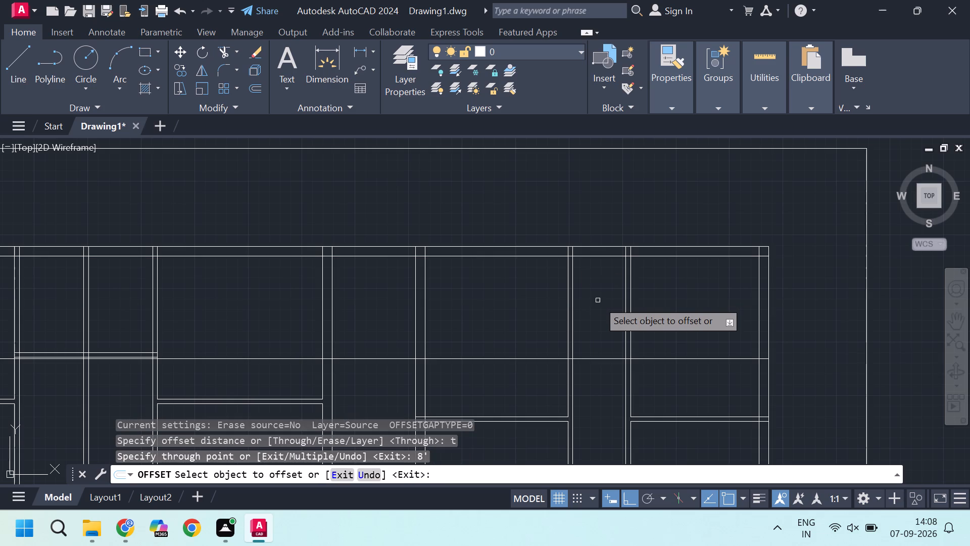
Offset the new horizontal line 4.5" downward to give the partition its thickness.
click(597, 357)
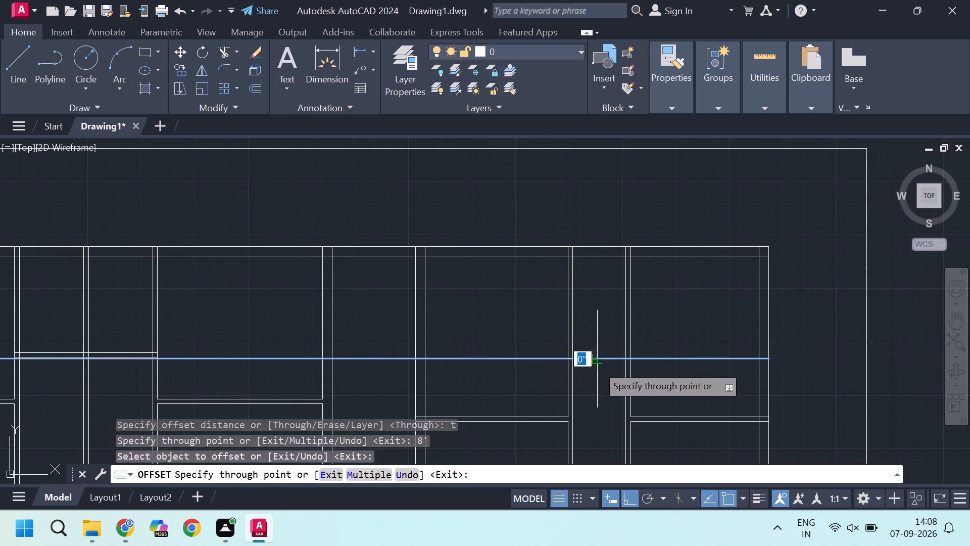
key(4)
text(.5)
key(Return)
key(Escape)
key(Escape)
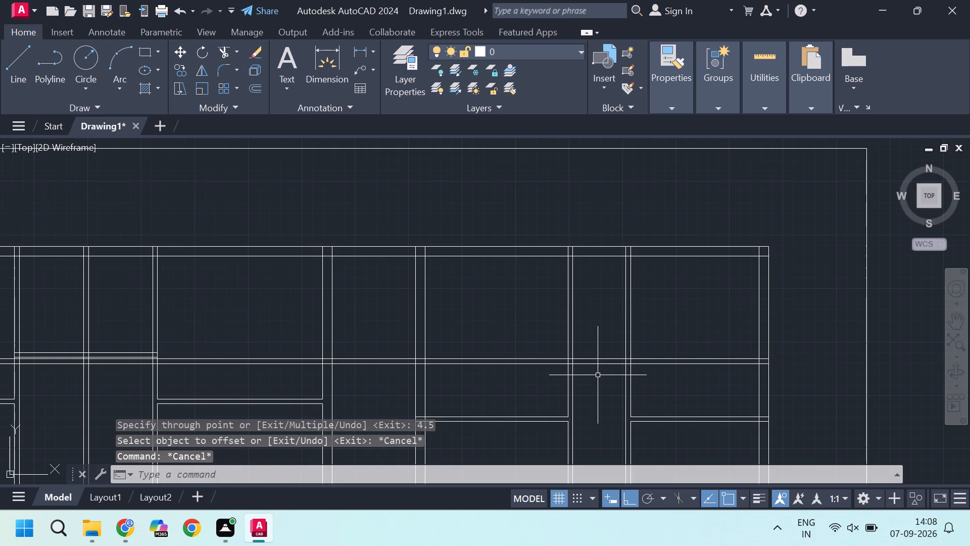
Trim the new partition's two lines everywhere left of the narrow bay's left 4.5" wall in the right-hand rooms.
text(tr)
key(Return)
scroll(483, 343, up, 3)
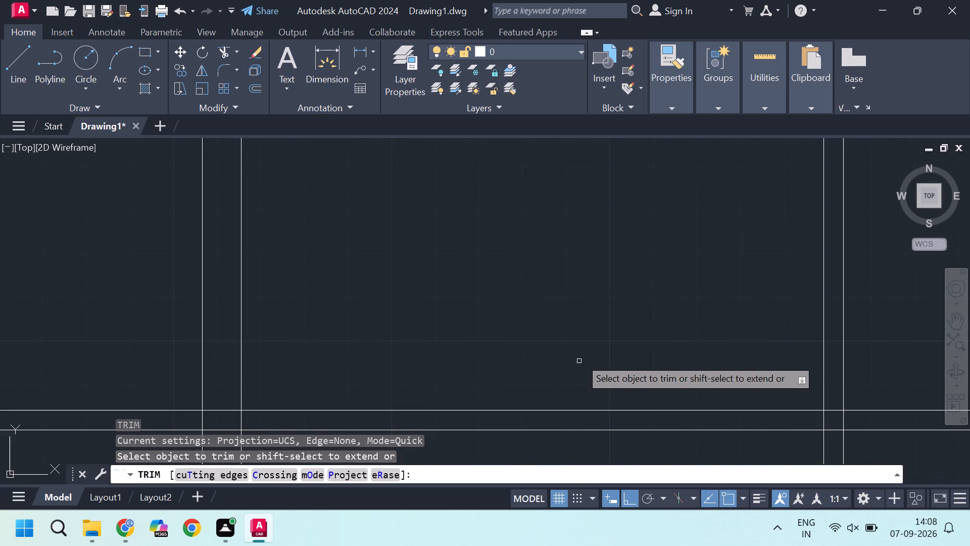
scroll(592, 340, down, 3)
scroll(573, 348, up, 5)
middle_drag(625, 355, 472, 220)
middle_drag(754, 292, 498, 273)
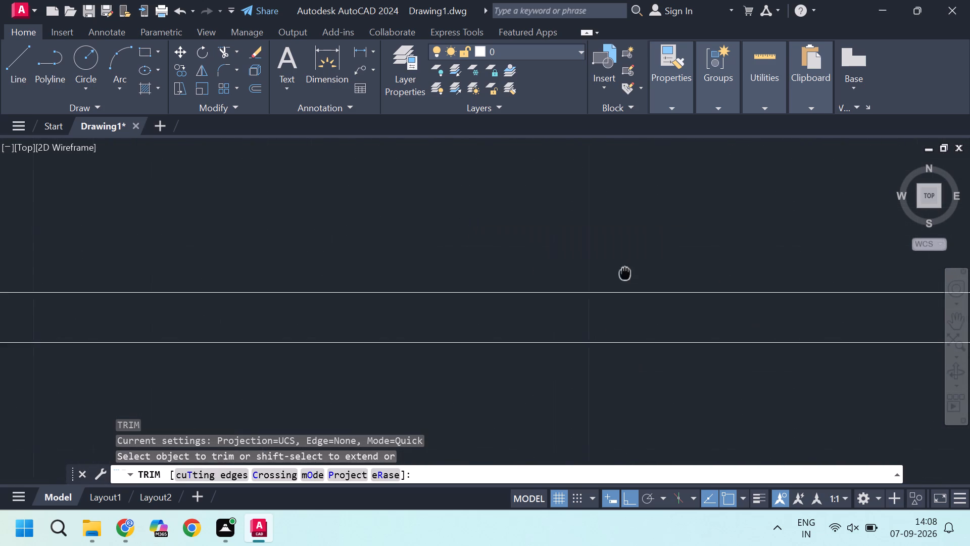
middle_drag(498, 273, 467, 274)
scroll(465, 288, down, 4)
scroll(545, 284, up, 3)
scroll(437, 284, up, 2)
click(460, 294)
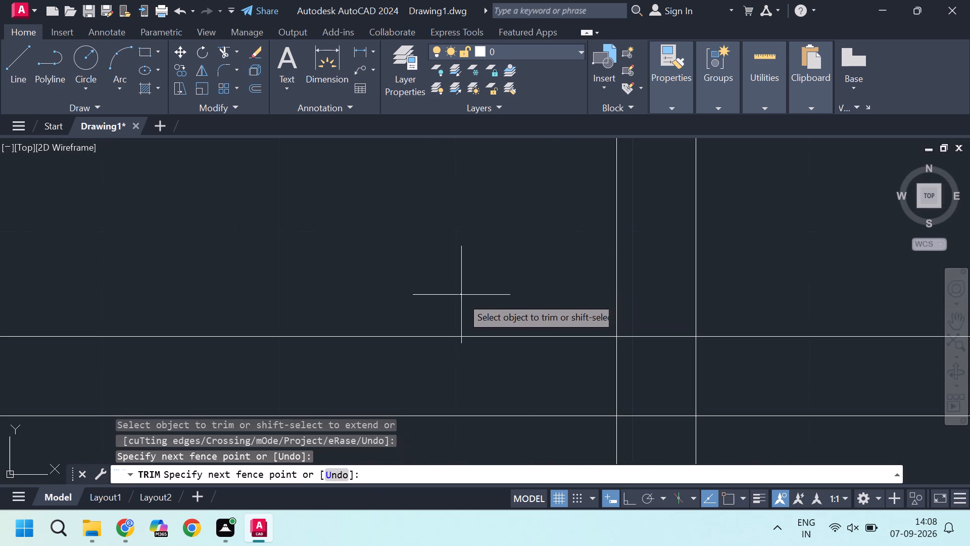
click(473, 440)
key(Escape)
Trim the new partition's two lines across the far-right room, between the narrow bay's right wall and the outer wall.
scroll(451, 318, down, 4)
scroll(512, 317, down, 2)
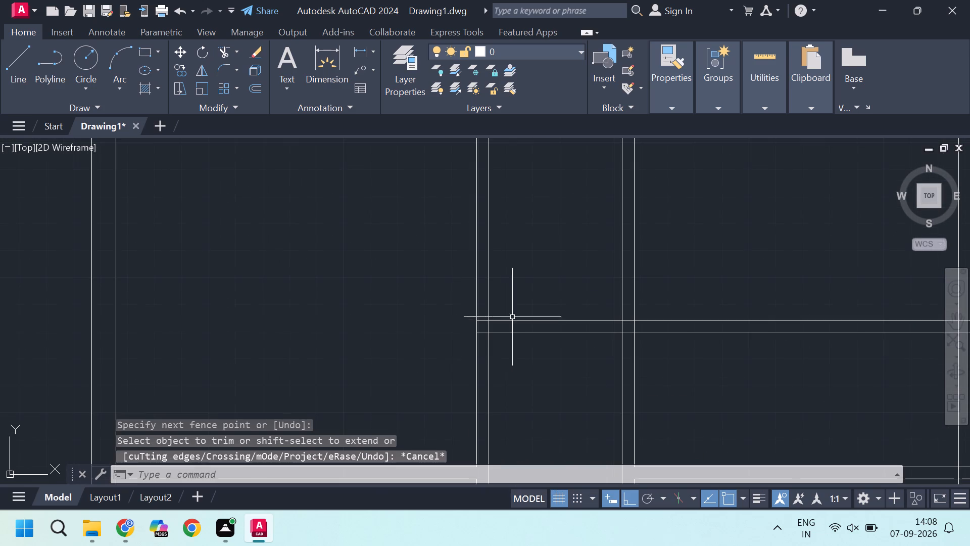
scroll(512, 317, down, 1)
scroll(523, 313, up, 2)
middle_drag(516, 324, 575, 316)
scroll(568, 339, down, 3)
scroll(595, 341, up, 1)
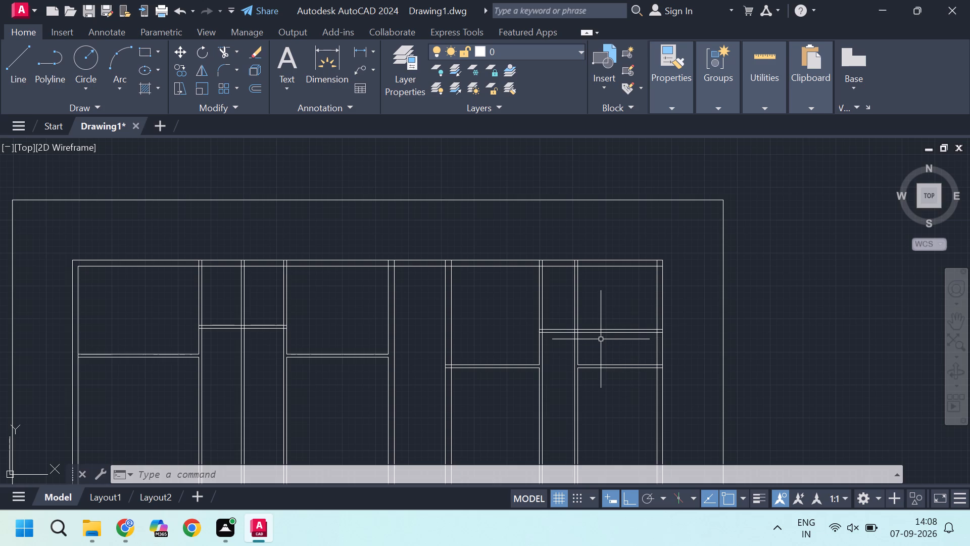
scroll(603, 336, up, 3)
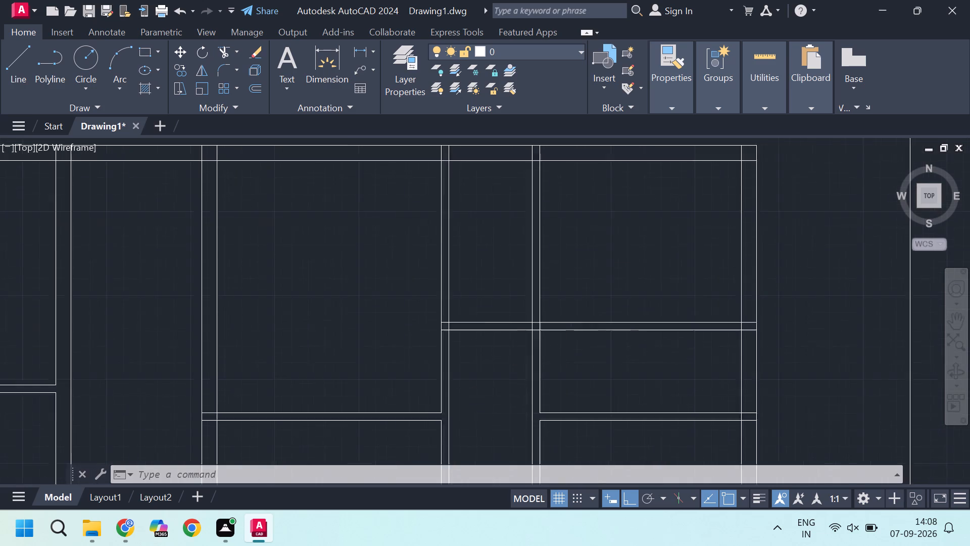
scroll(607, 335, down, 2)
text(tr)
key(Return)
click(611, 309)
click(613, 345)
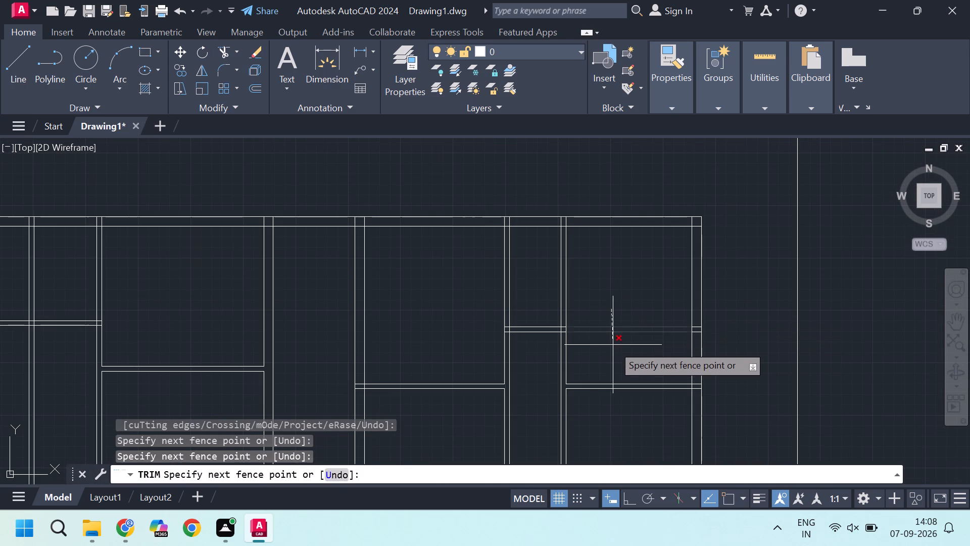
key(Escape)
key(Escape)
Create six new layers in the layer manager.
scroll(640, 327, down, 1)
scroll(664, 326, up, 3)
scroll(668, 336, down, 1)
scroll(613, 343, down, 5)
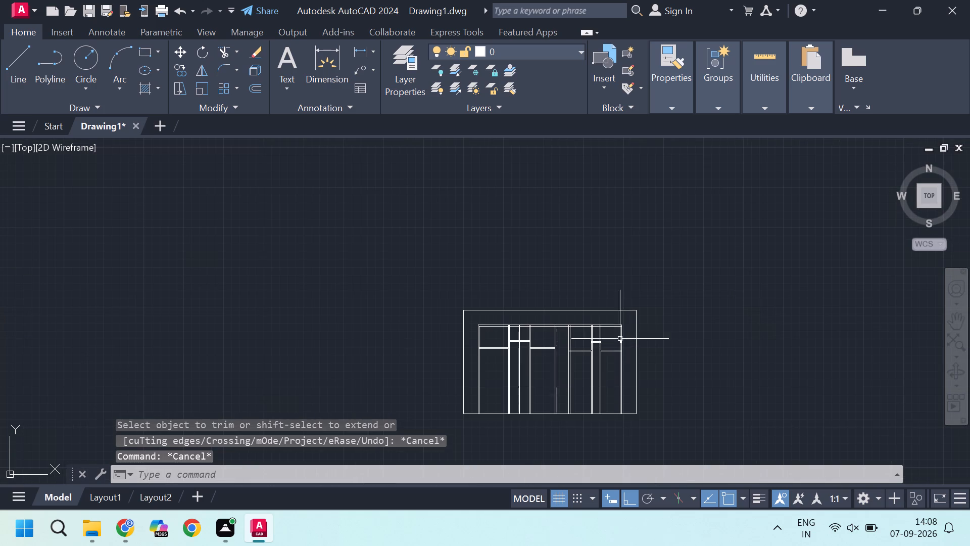
scroll(610, 345, up, 2)
middle_drag(608, 341, 583, 298)
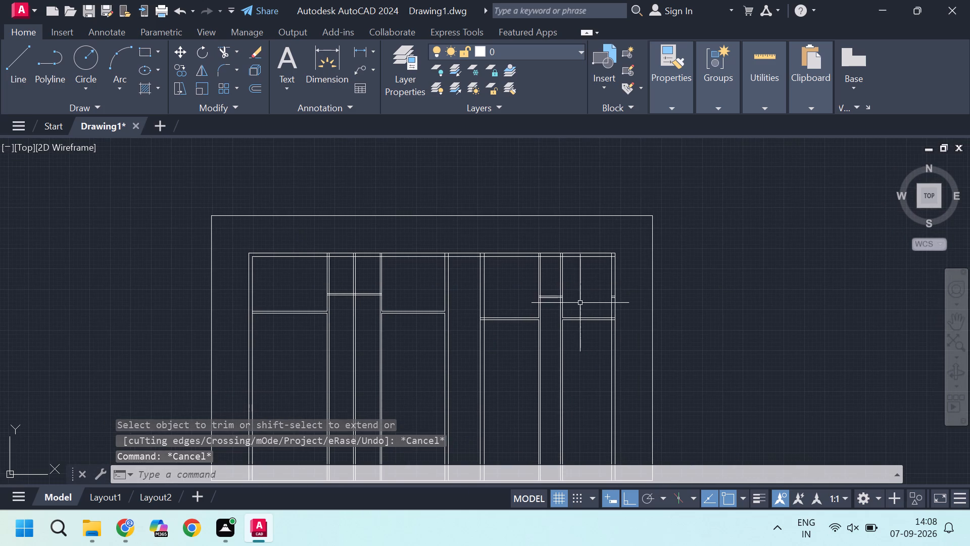
text(la)
key(Return)
click(155, 70)
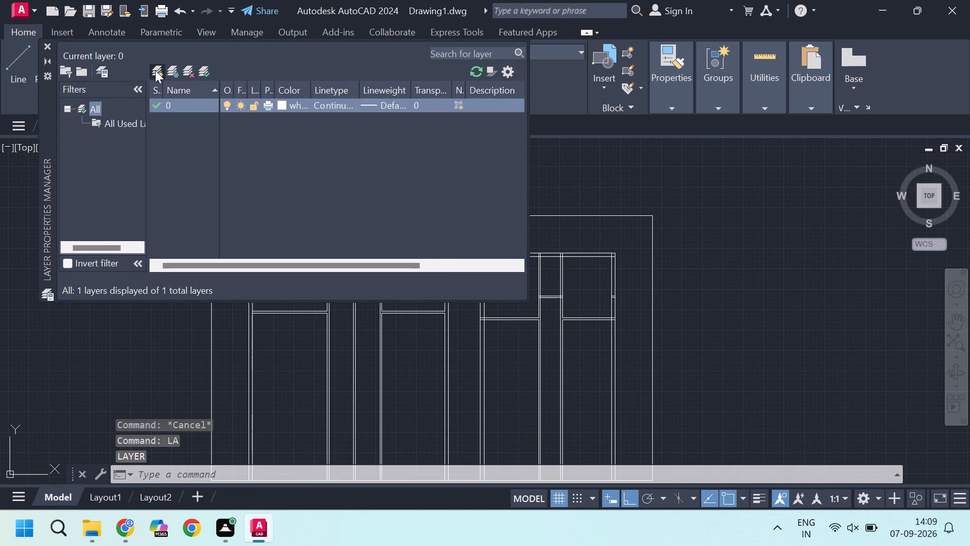
triple_click(155, 70)
double_click(155, 70)
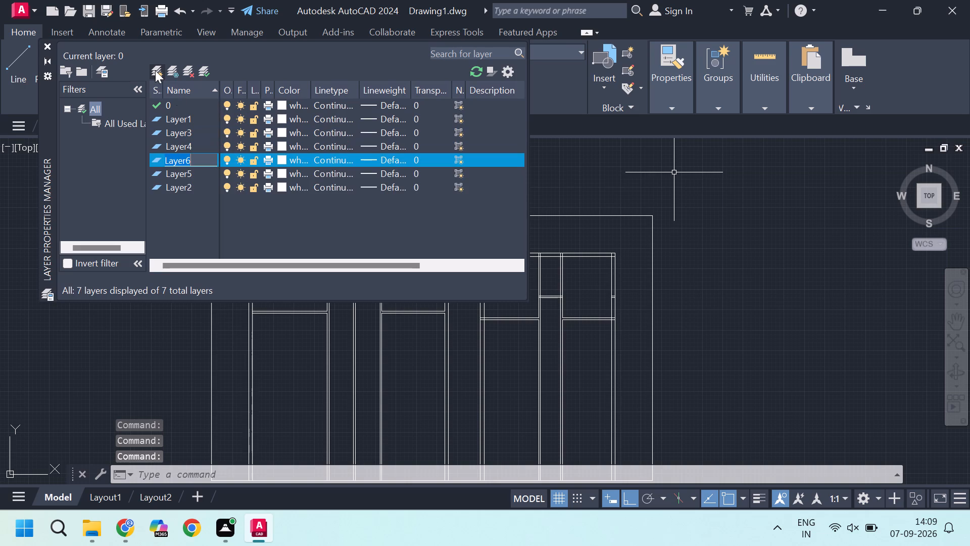
Rename the first new layer as wall.
click(193, 117)
click(195, 117)
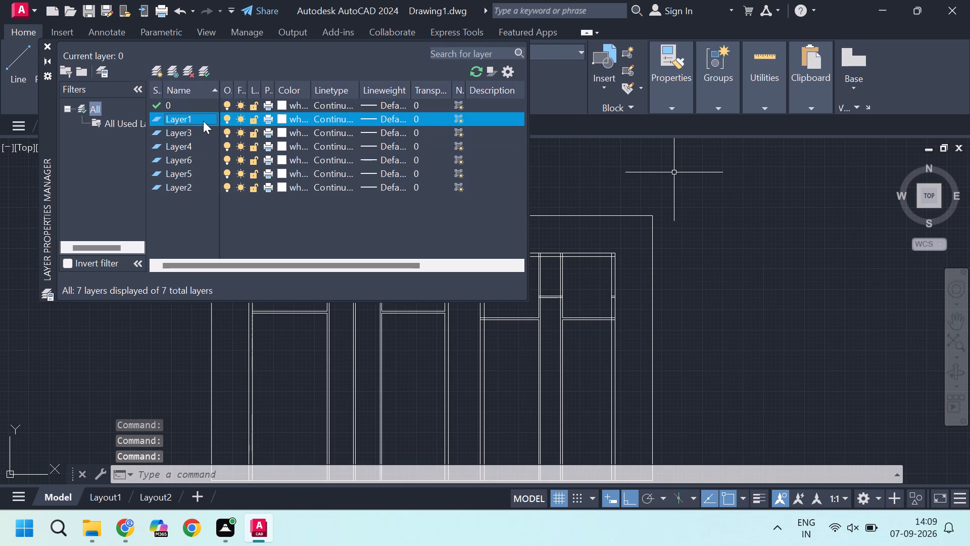
drag(201, 121, 180, 120)
drag(195, 120, 156, 119)
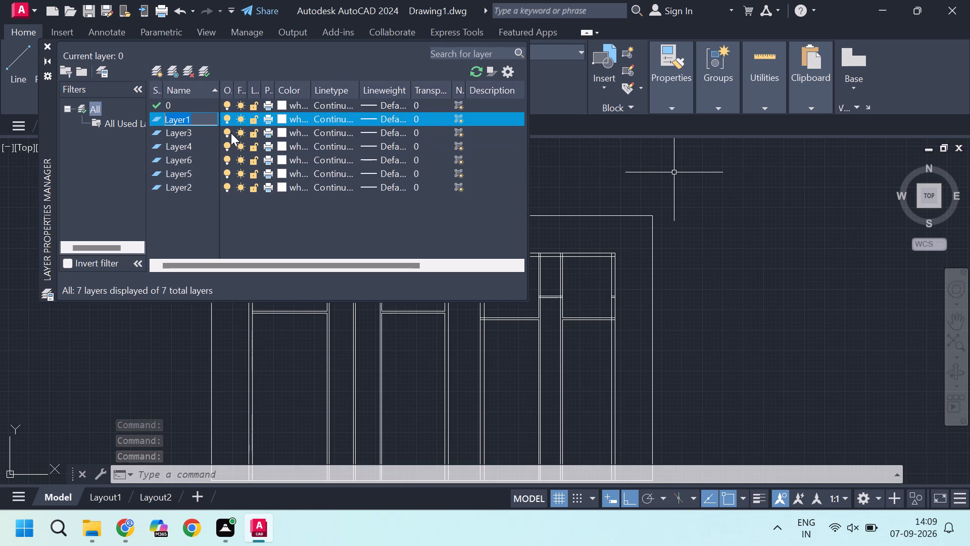
text(wall)
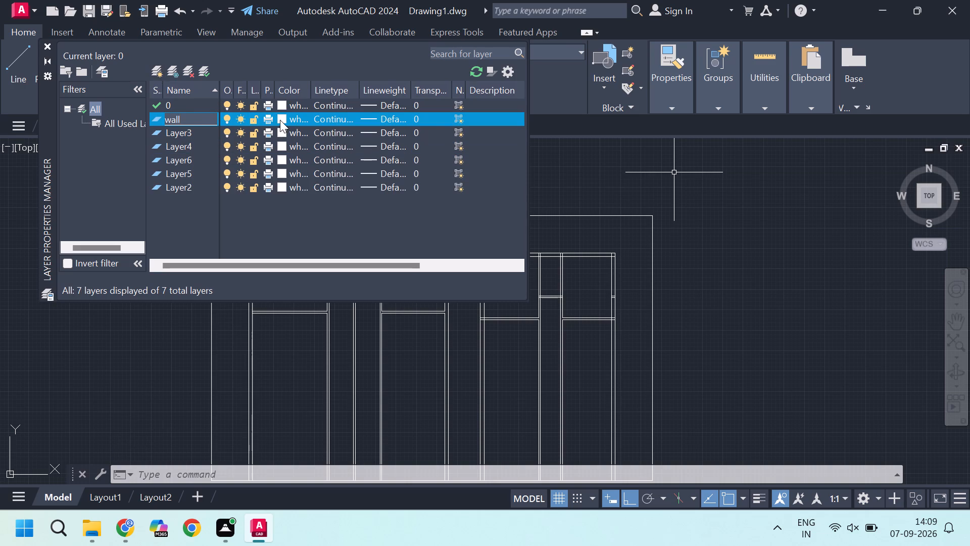
Set the wall layer's colour to index colour 20 and close the layer manager.
click(279, 119)
click(279, 119)
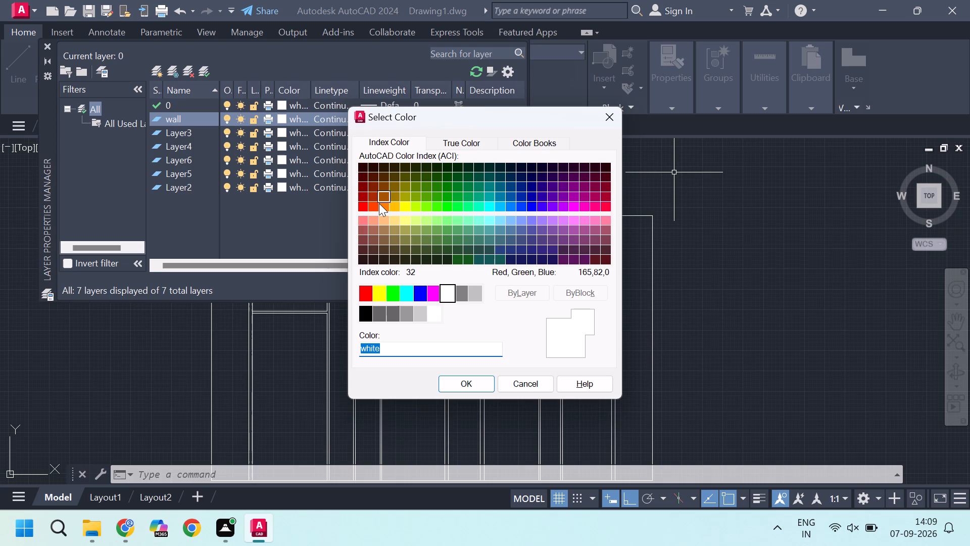
click(374, 205)
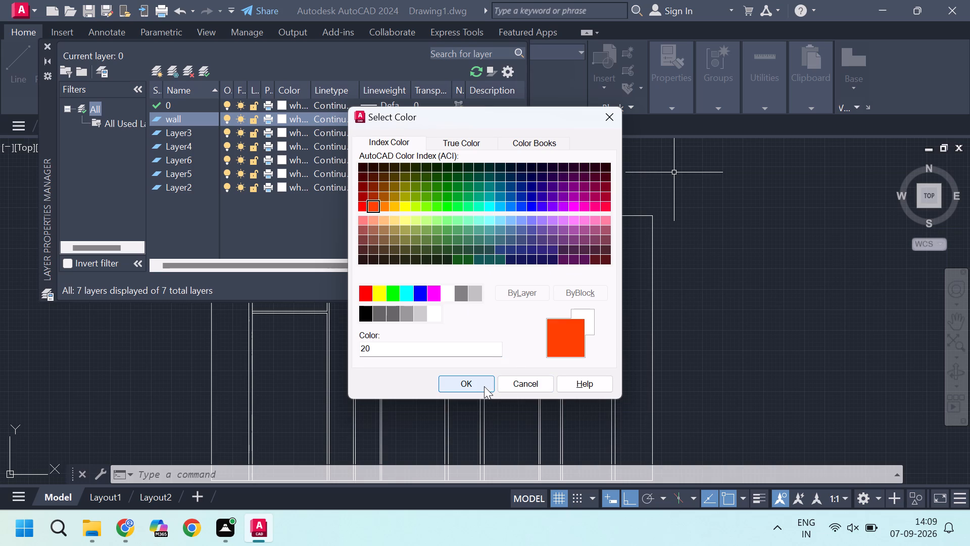
click(484, 386)
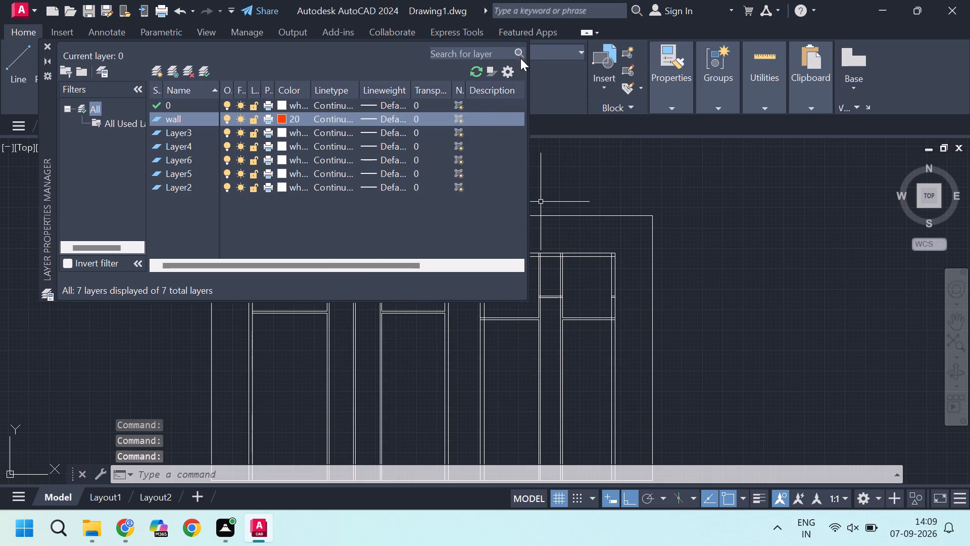
click(45, 43)
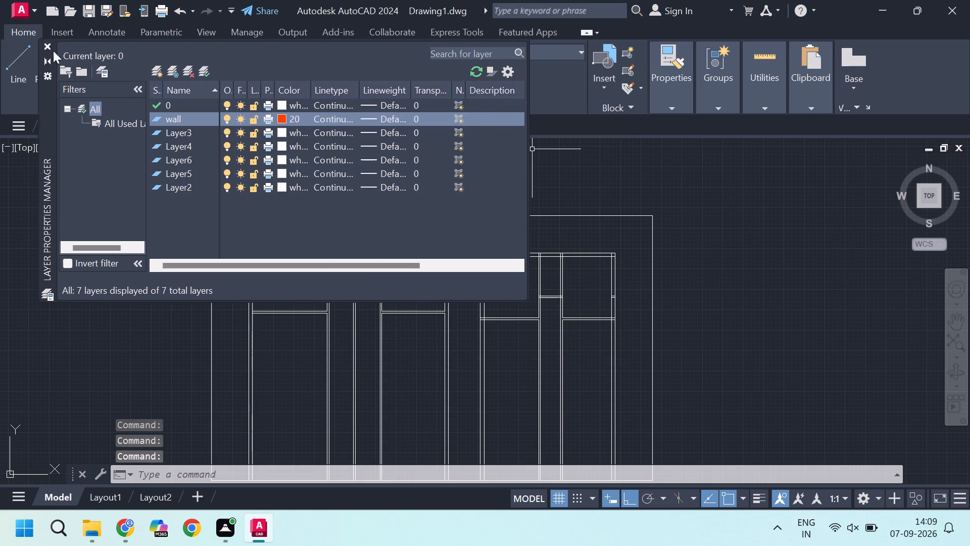
Select all the wall lines inside the outer boundary rectangle and assign them to the wall layer.
scroll(573, 279, up, 2)
scroll(602, 266, down, 3)
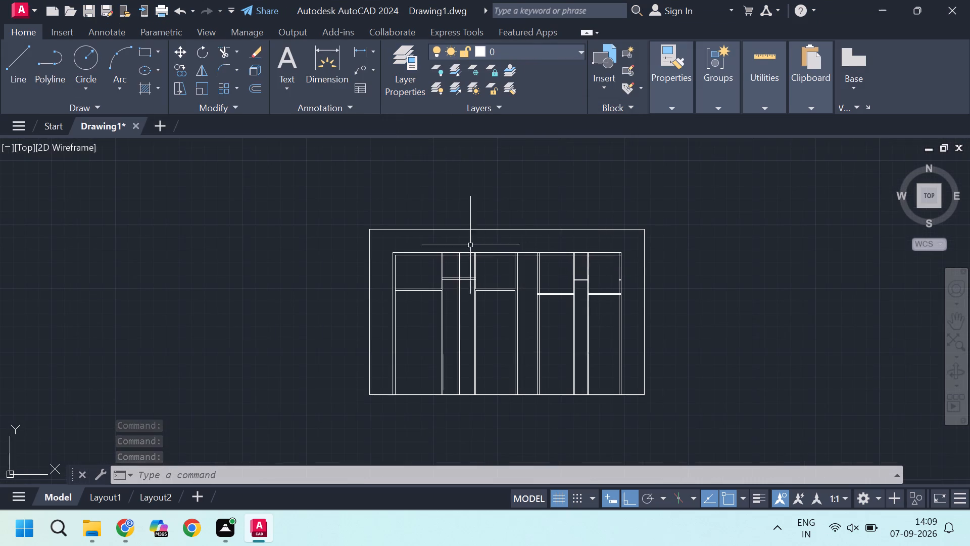
scroll(385, 249, up, 1)
click(381, 248)
scroll(381, 248, down, 2)
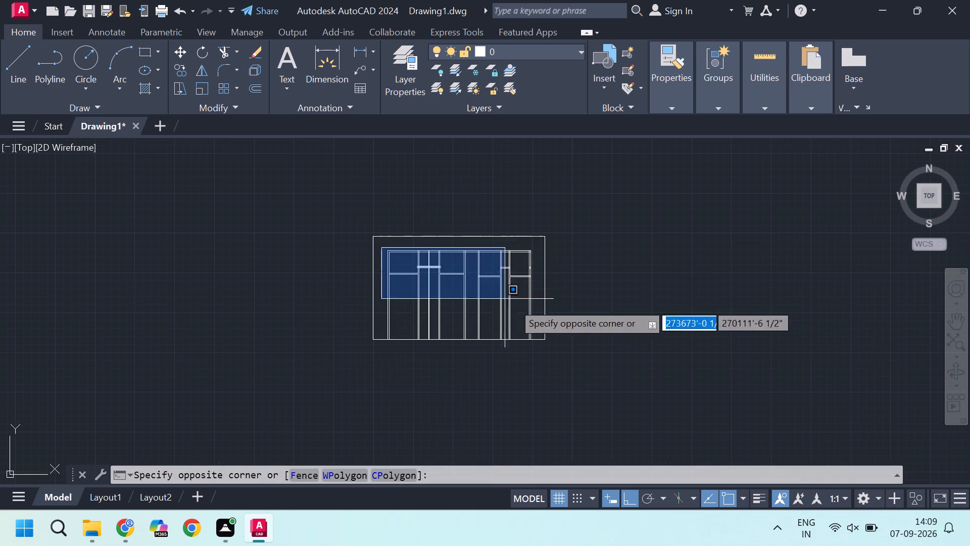
scroll(538, 330, up, 2)
scroll(529, 334, down, 1)
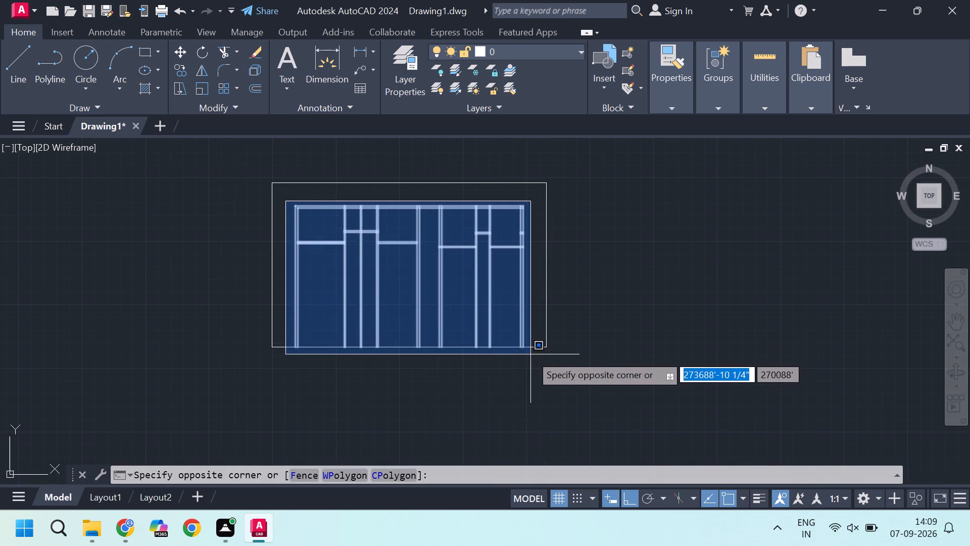
click(530, 354)
scroll(501, 241, up, 1)
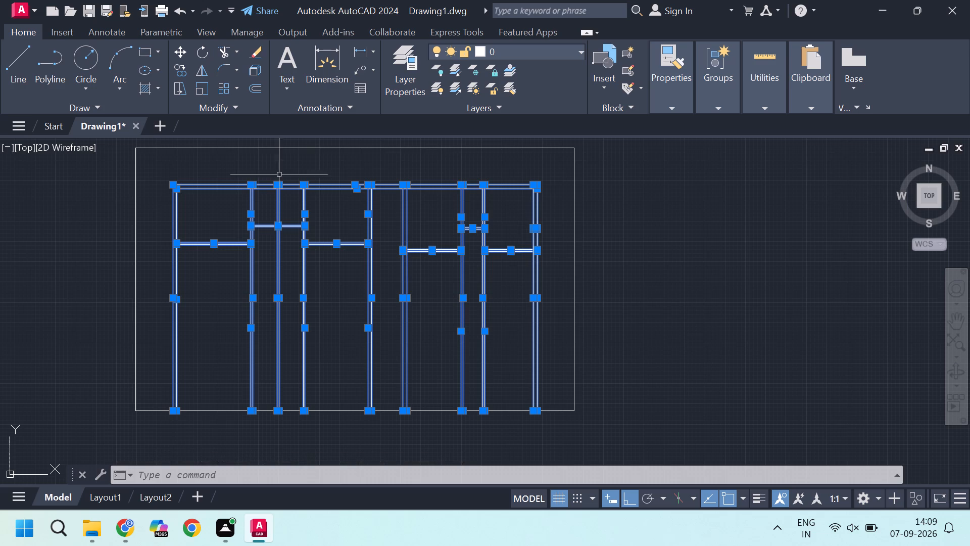
text(pr)
key(Return)
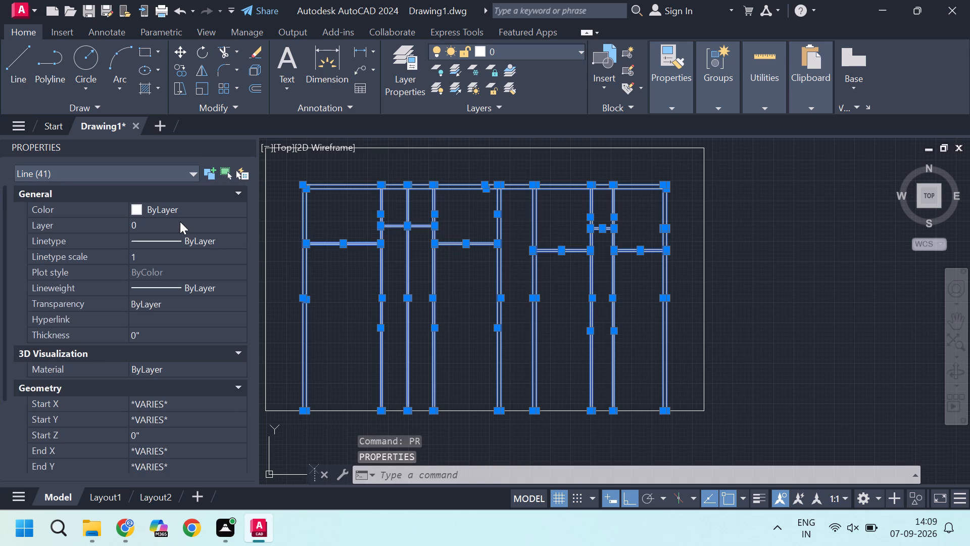
double_click(180, 221)
click(157, 328)
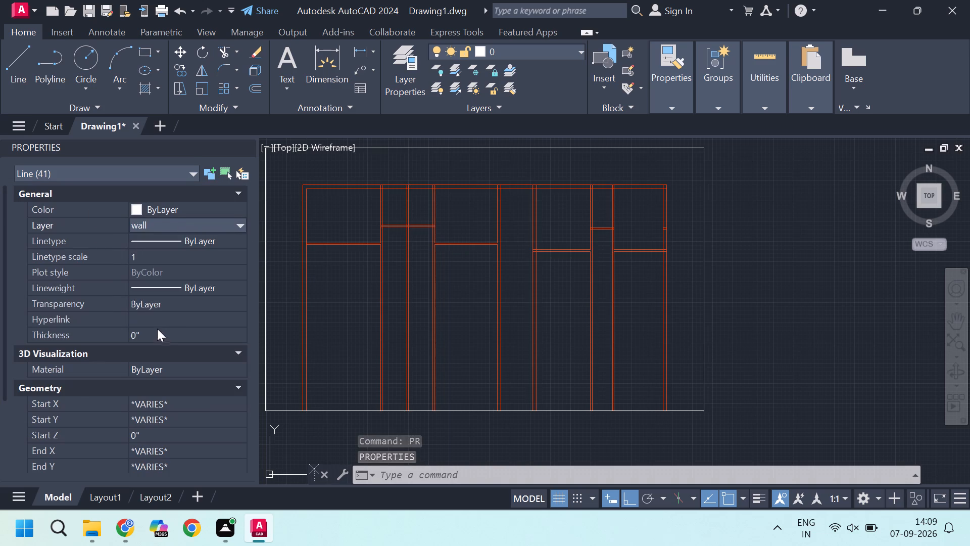
key(Escape)
key(Escape)
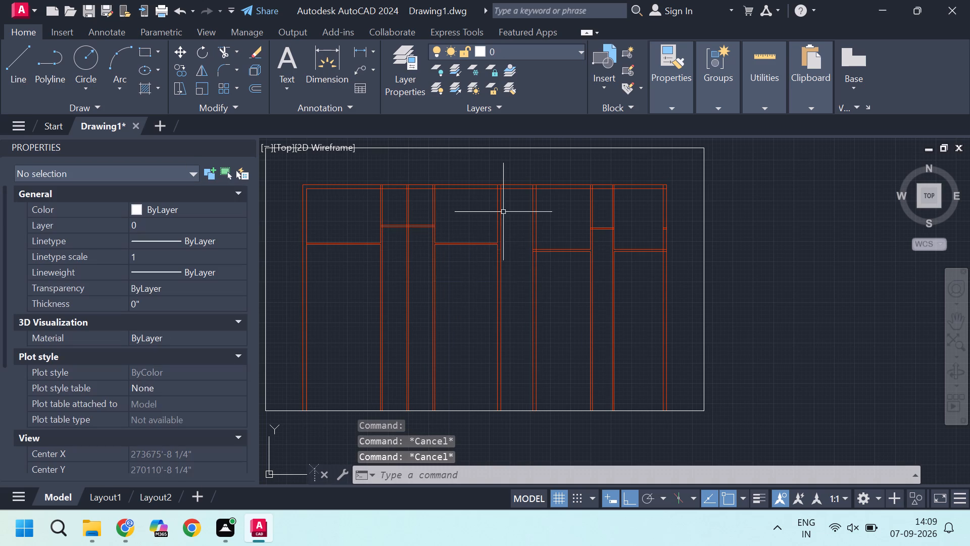
Trim the overlapping lines where the short partition meets the right wall of the narrow bay in the right-hand block.
scroll(479, 196, up, 2)
middle_drag(515, 221, 580, 276)
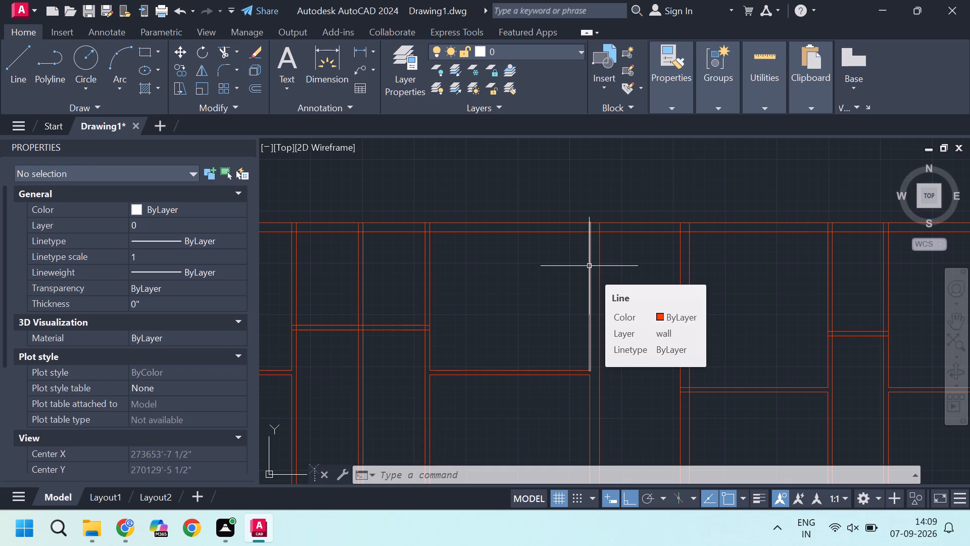
middle_drag(832, 335, 671, 288)
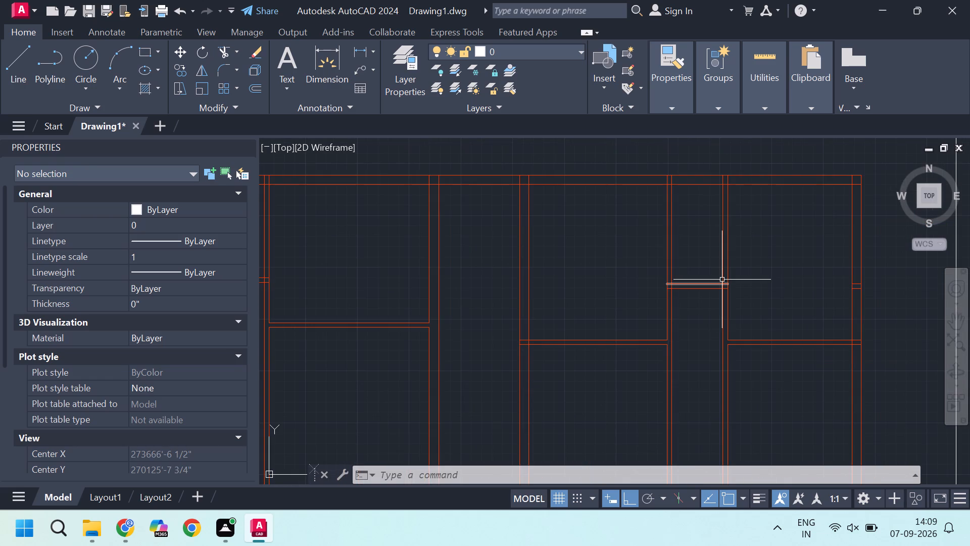
scroll(705, 269, up, 3)
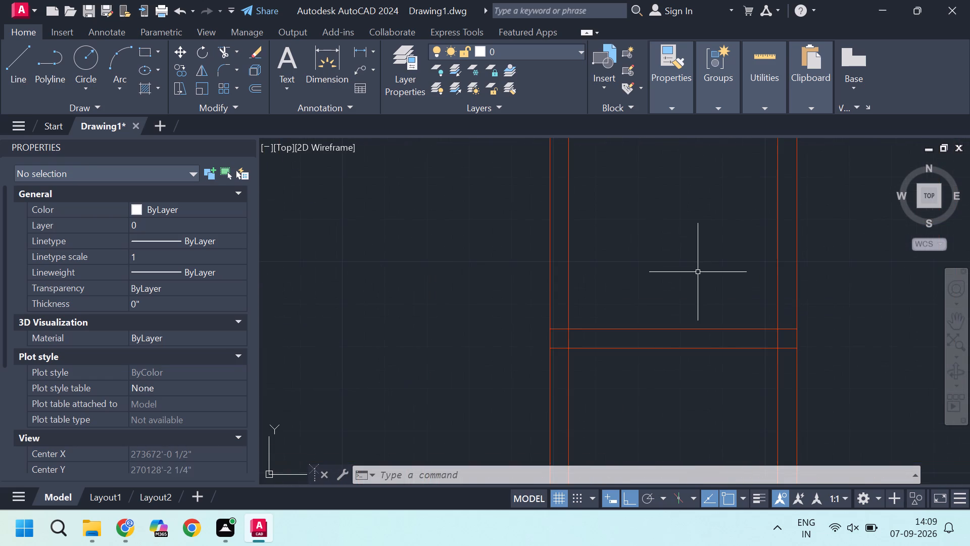
scroll(698, 272, down, 1)
scroll(704, 291, up, 1)
text(tr)
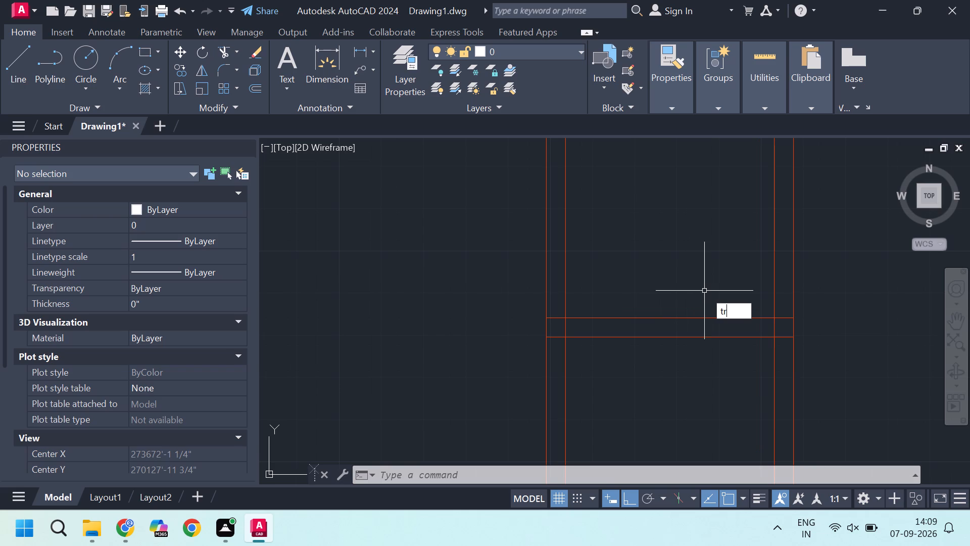
key(Return)
scroll(805, 318, up, 2)
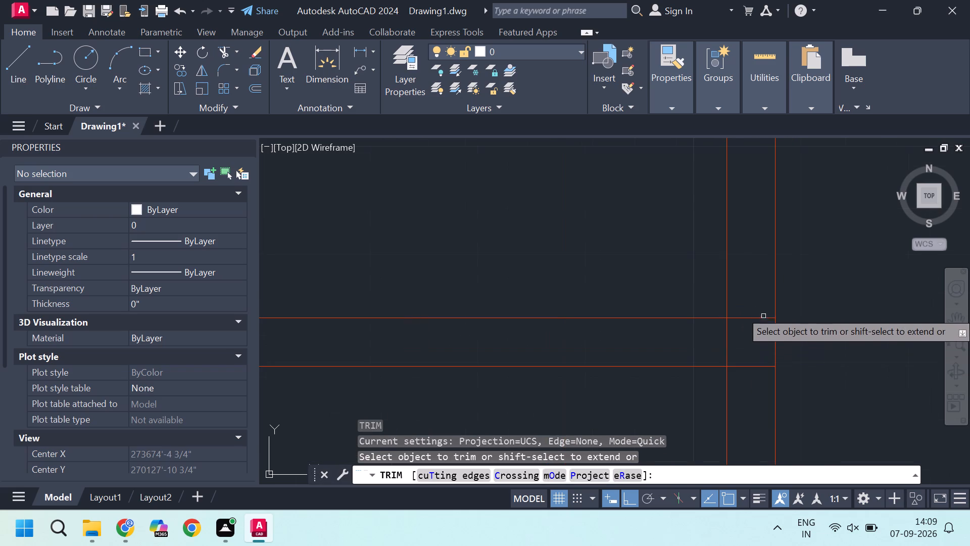
click(748, 298)
click(758, 383)
drag(746, 345, 711, 343)
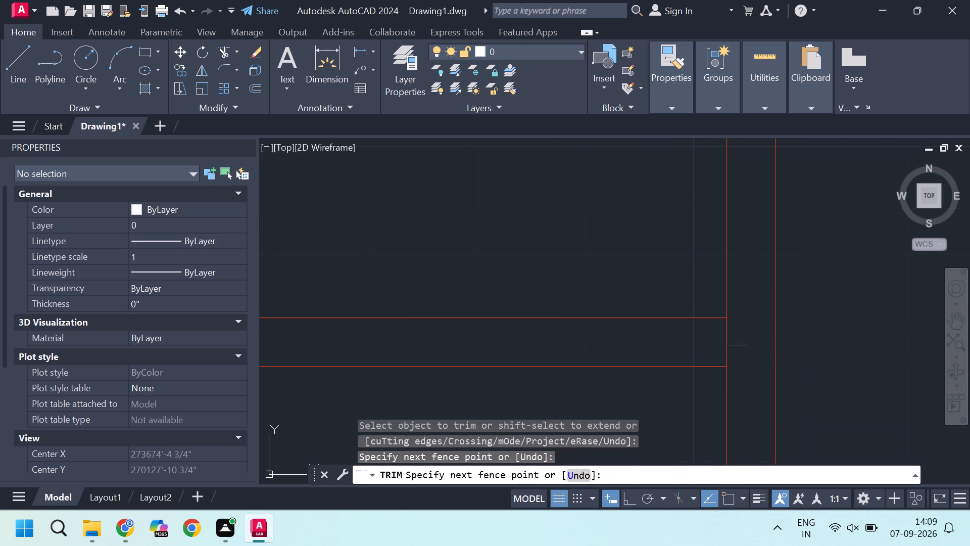
click(691, 337)
Trim the overlapping lines where the same short partition meets the narrow bay's left wall.
scroll(710, 342, down, 3)
scroll(545, 335, up, 2)
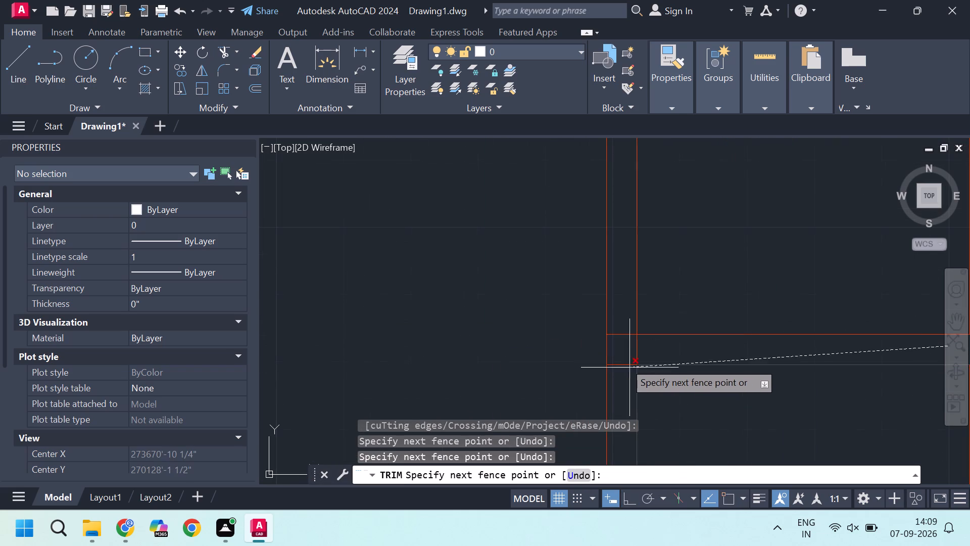
scroll(618, 355, up, 3)
click(619, 355)
click(629, 248)
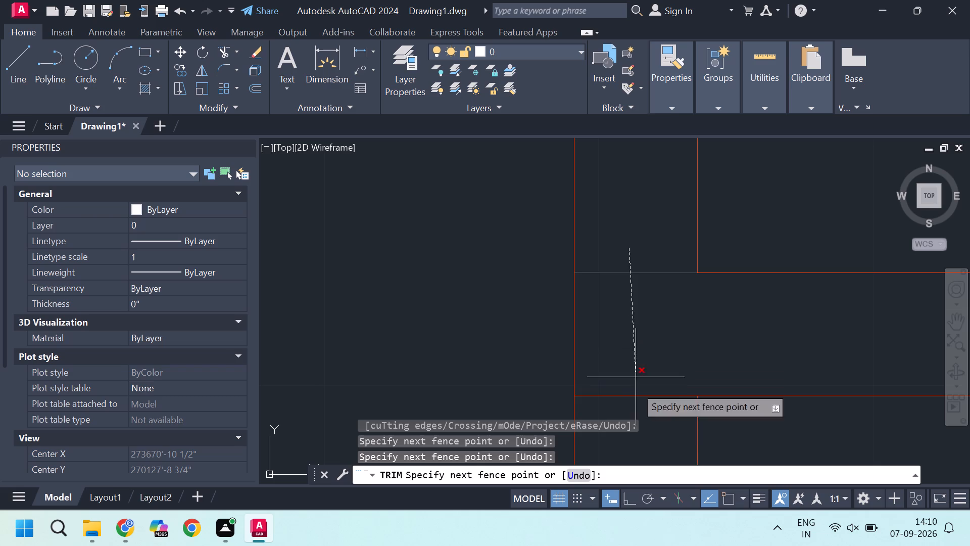
click(643, 421)
key(Escape)
Trim the two leftover short partition lines crossing inside the far-right outer wall.
scroll(648, 272, down, 6)
middle_drag(794, 348, 780, 335)
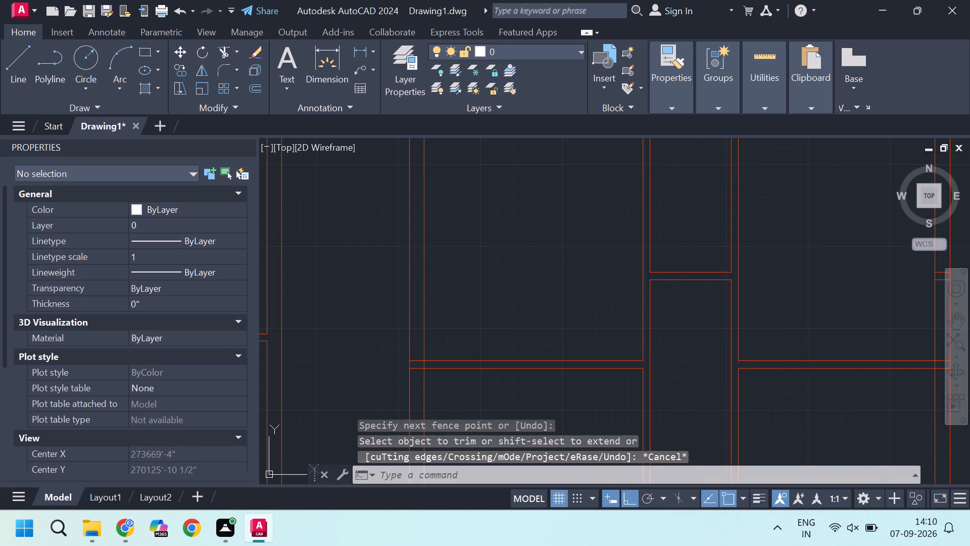
middle_drag(780, 335, 754, 294)
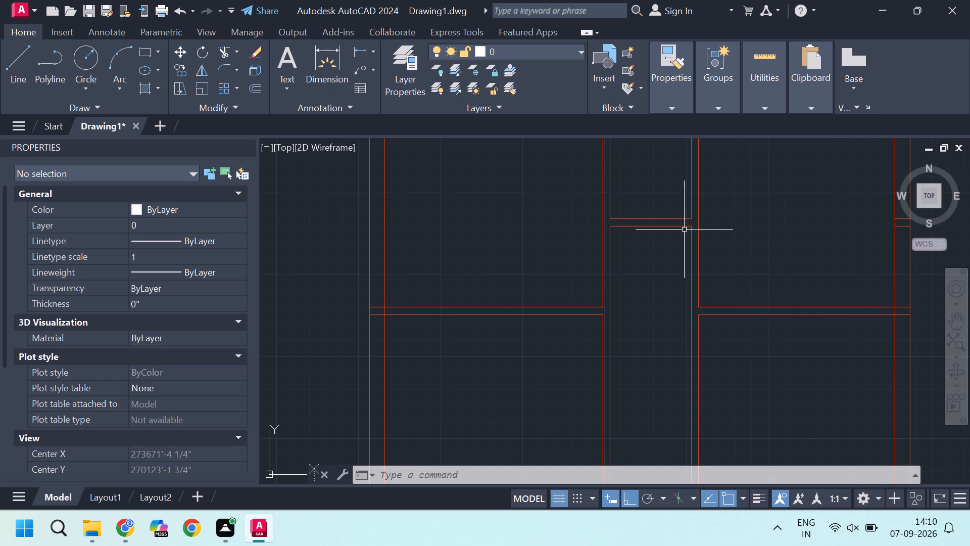
scroll(668, 227, down, 1)
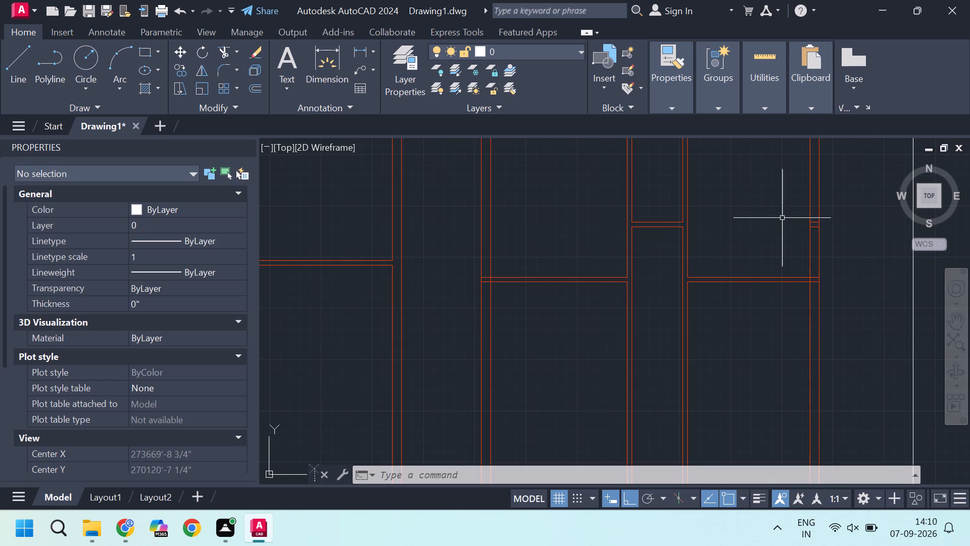
middle_drag(786, 211, 718, 241)
scroll(760, 246, up, 3)
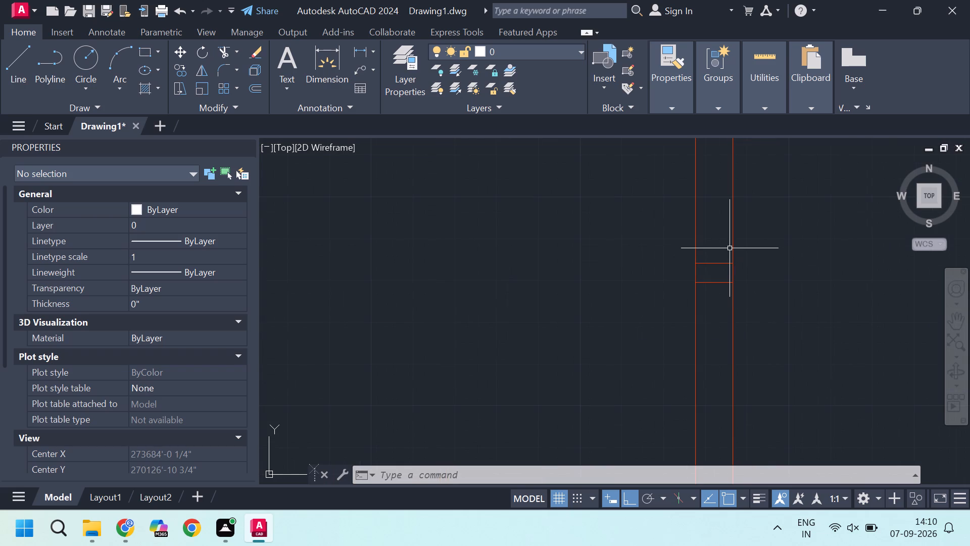
text(tr)
key(Return)
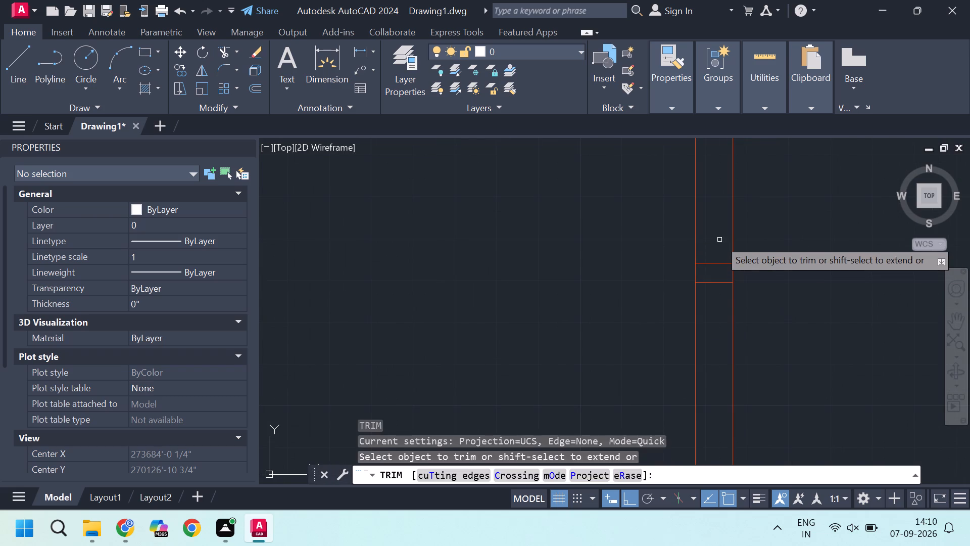
click(719, 240)
click(717, 297)
key(Escape)
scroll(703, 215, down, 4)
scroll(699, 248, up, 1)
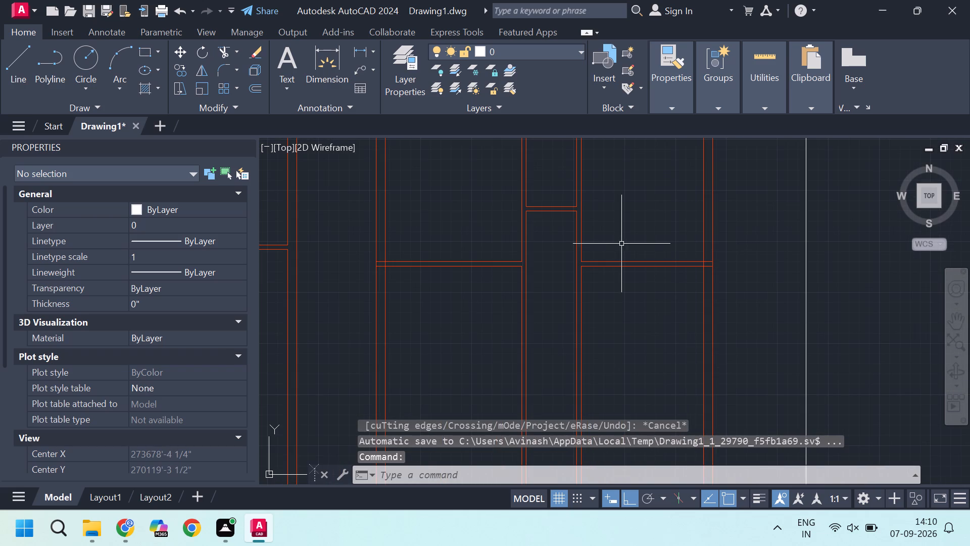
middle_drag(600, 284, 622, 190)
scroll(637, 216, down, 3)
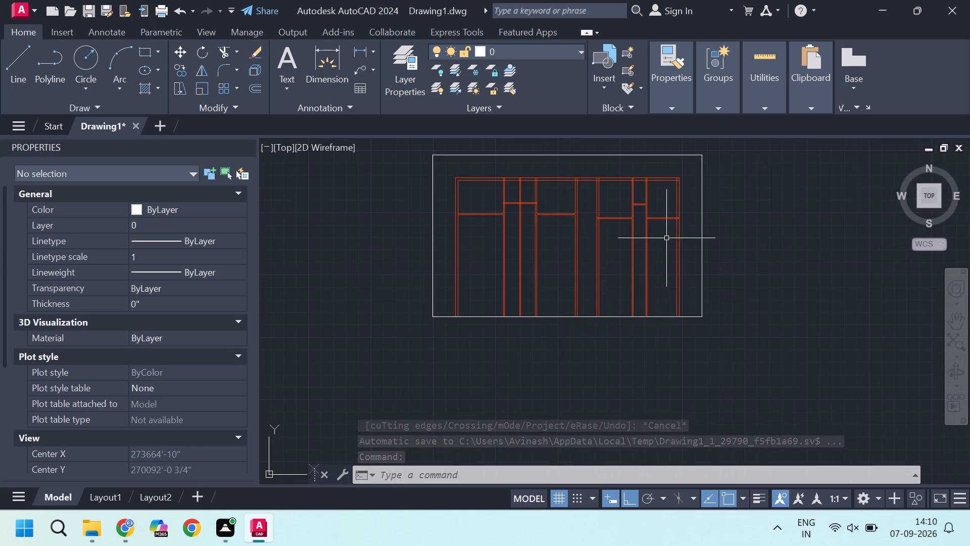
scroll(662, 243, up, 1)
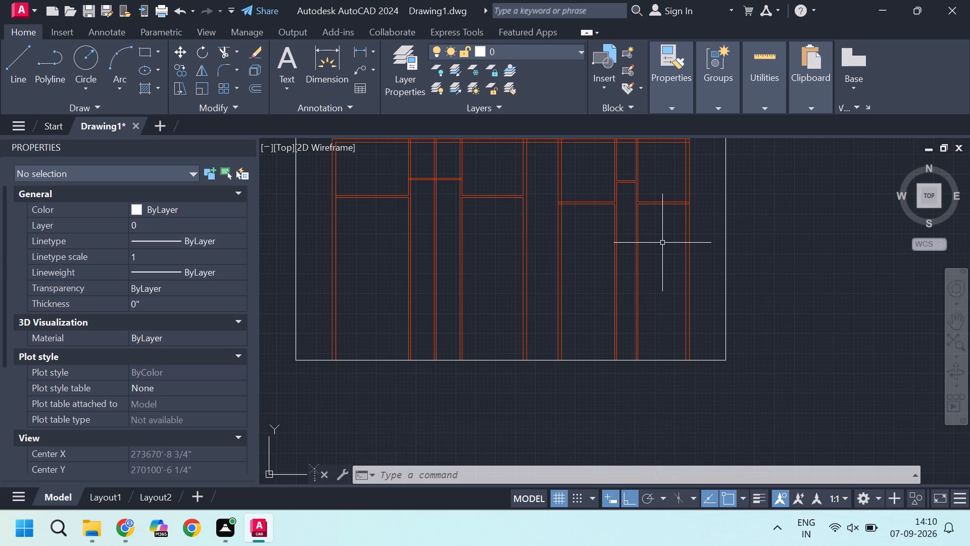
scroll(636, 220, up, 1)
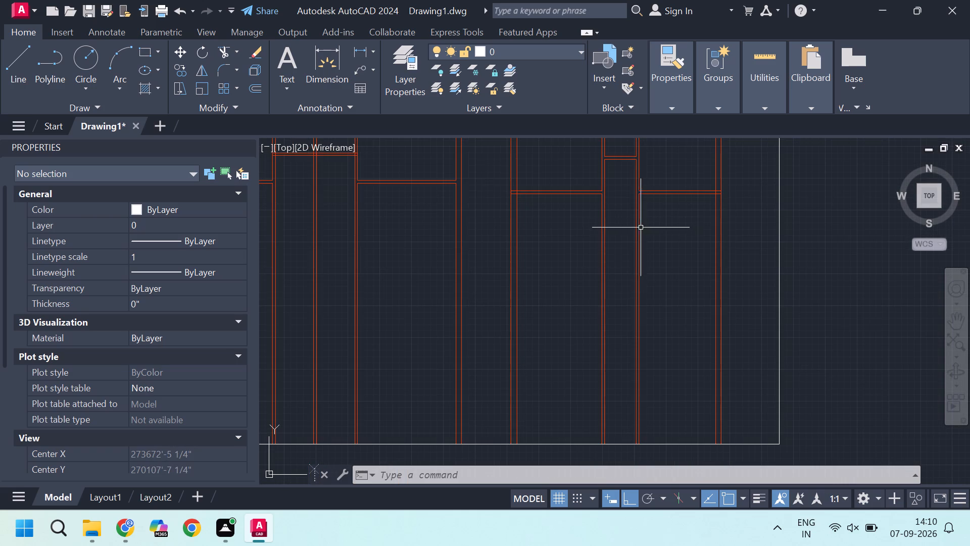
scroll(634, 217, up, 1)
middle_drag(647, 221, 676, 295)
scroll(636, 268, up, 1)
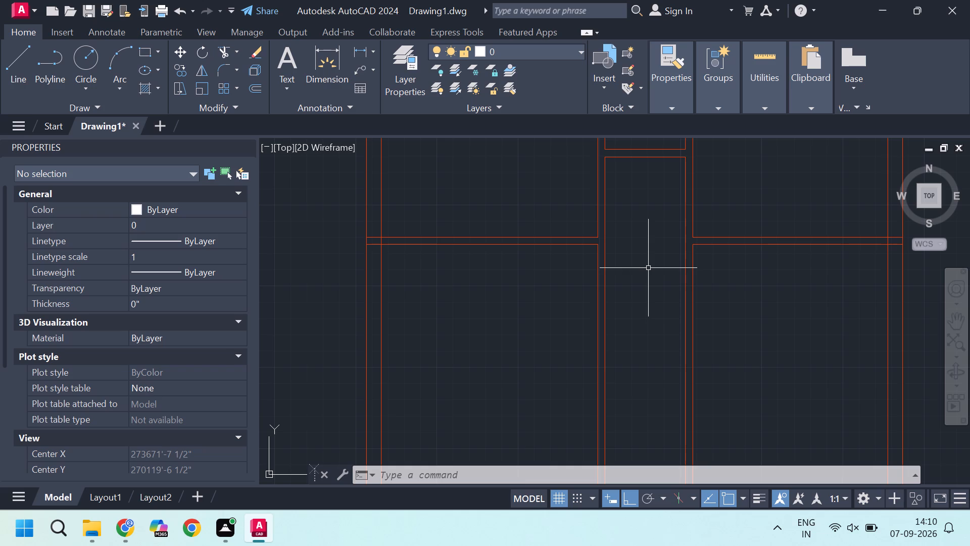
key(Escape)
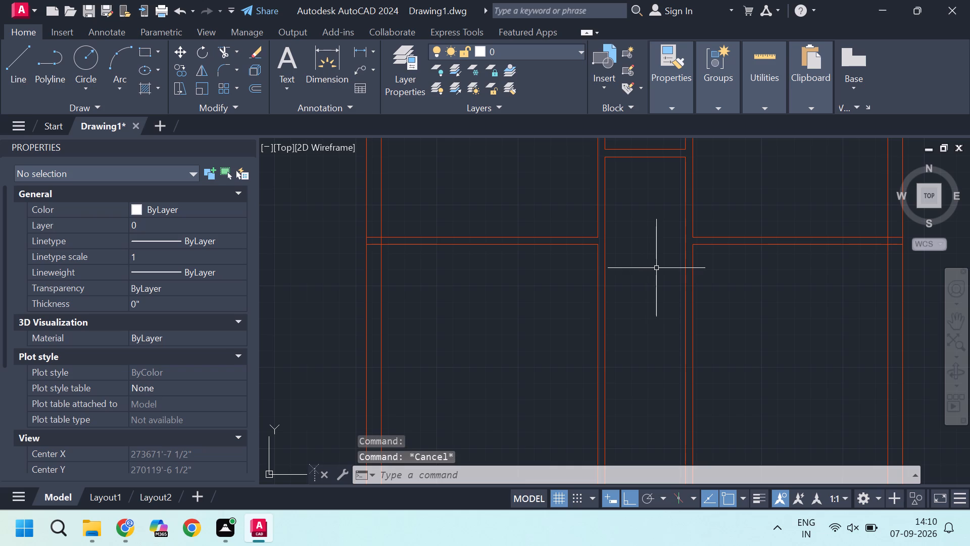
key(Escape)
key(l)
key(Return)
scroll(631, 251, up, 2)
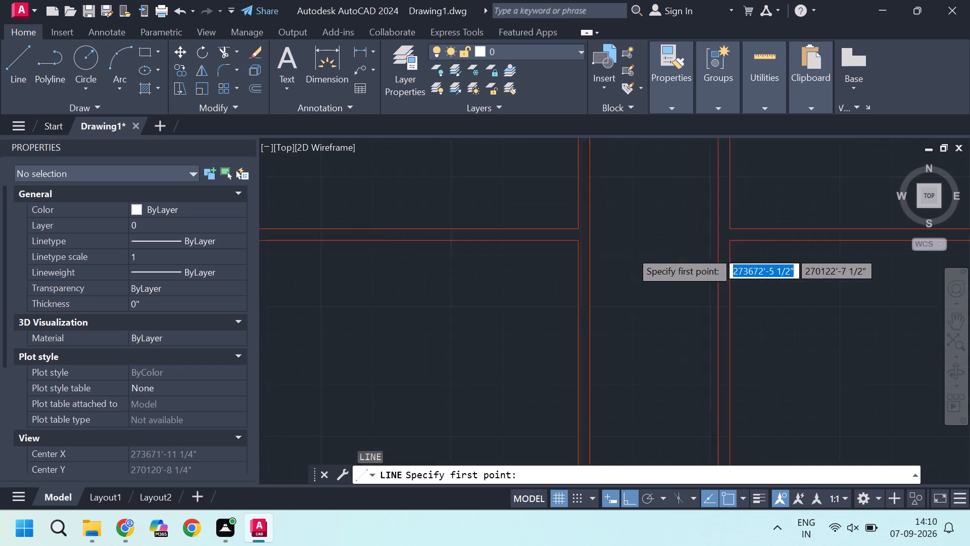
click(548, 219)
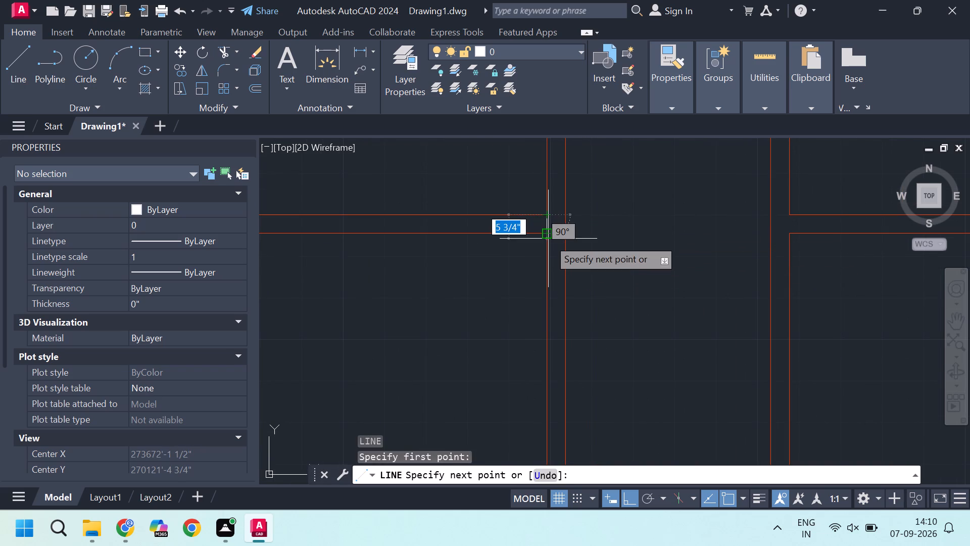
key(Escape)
Extend the far-right room's lower partition line to the narrow bay's inner wall line and trim away the bay's right wall below it.
scroll(555, 244, up, 1)
scroll(570, 241, down, 2)
scroll(566, 241, up, 2)
scroll(571, 242, down, 1)
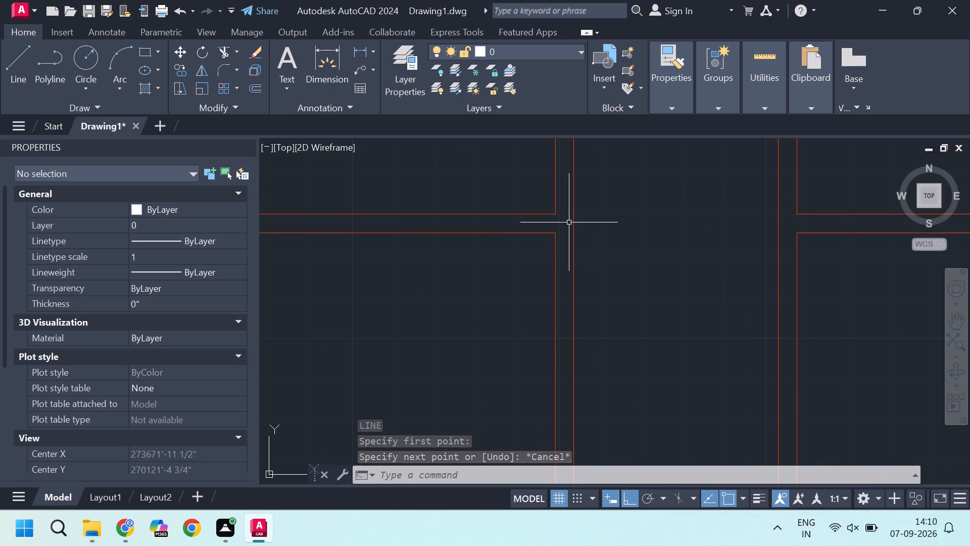
scroll(569, 222, down, 2)
middle_drag(589, 237, 593, 290)
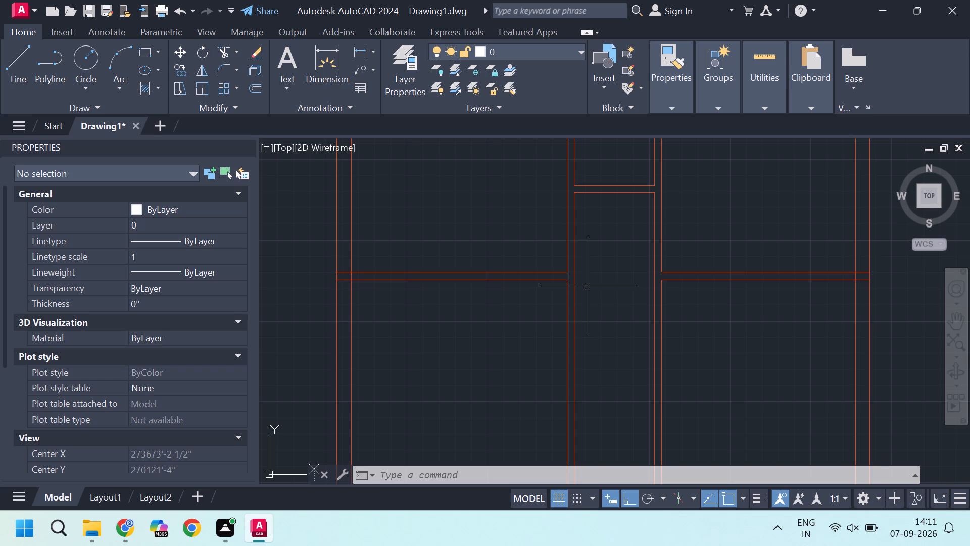
scroll(673, 279, up, 1)
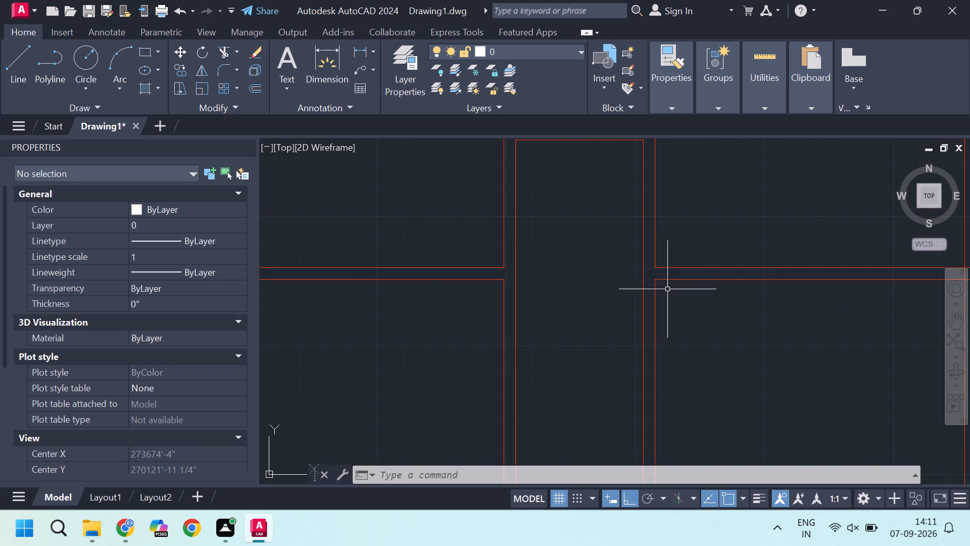
text(ex)
key(Return)
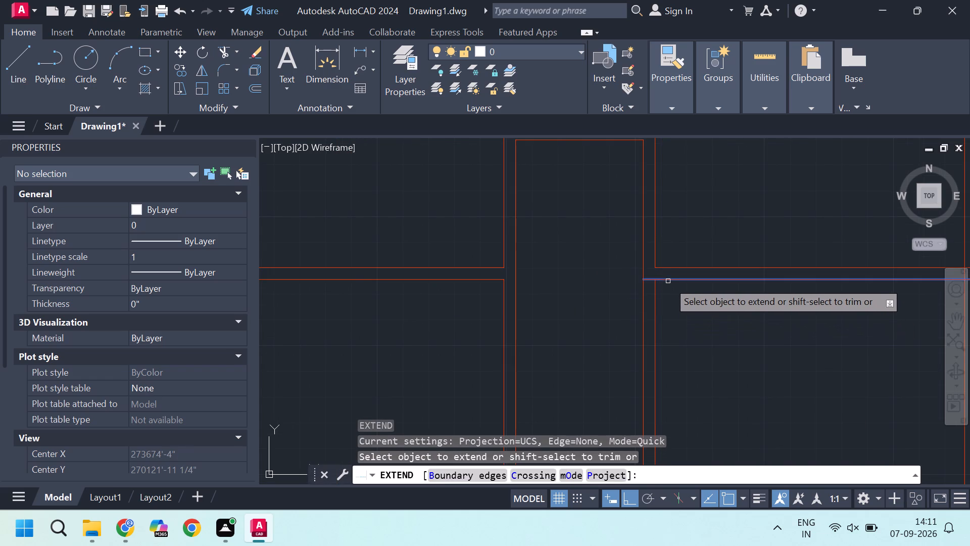
click(668, 281)
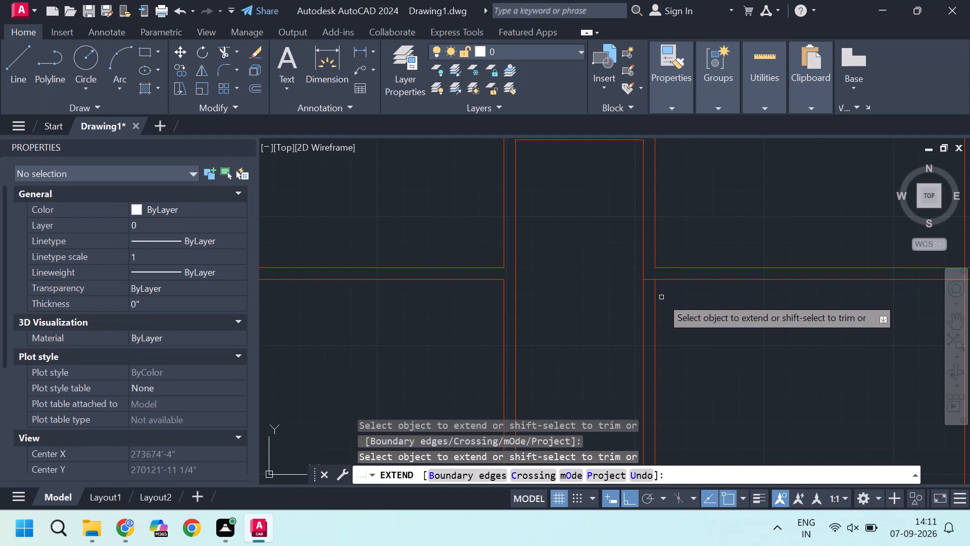
shift+drag(661, 297, 643, 298)
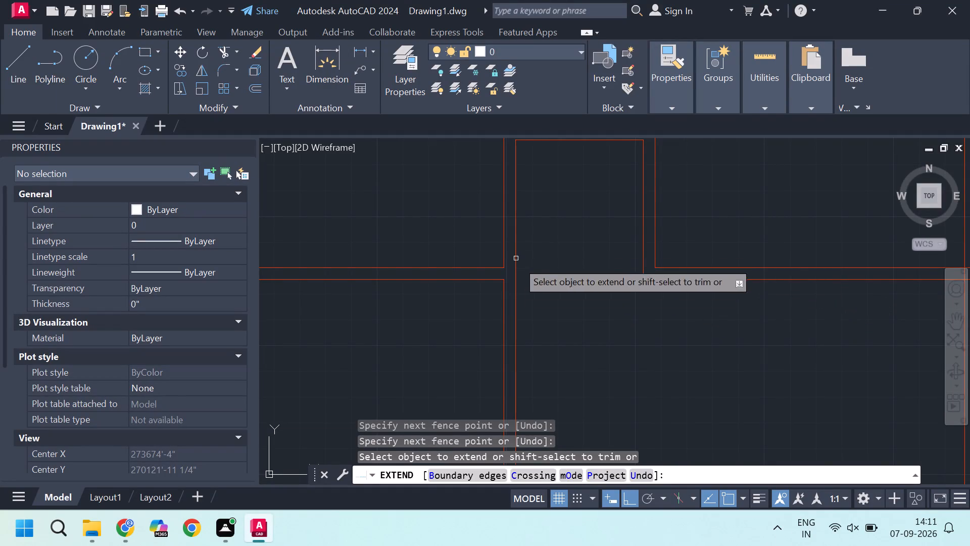
Extend the lower partition line of the right-hand block's left room to the narrow bay's inner wall line.
scroll(514, 283, up, 1)
middle_drag(564, 302, 596, 275)
scroll(596, 275, up, 1)
scroll(582, 275, down, 3)
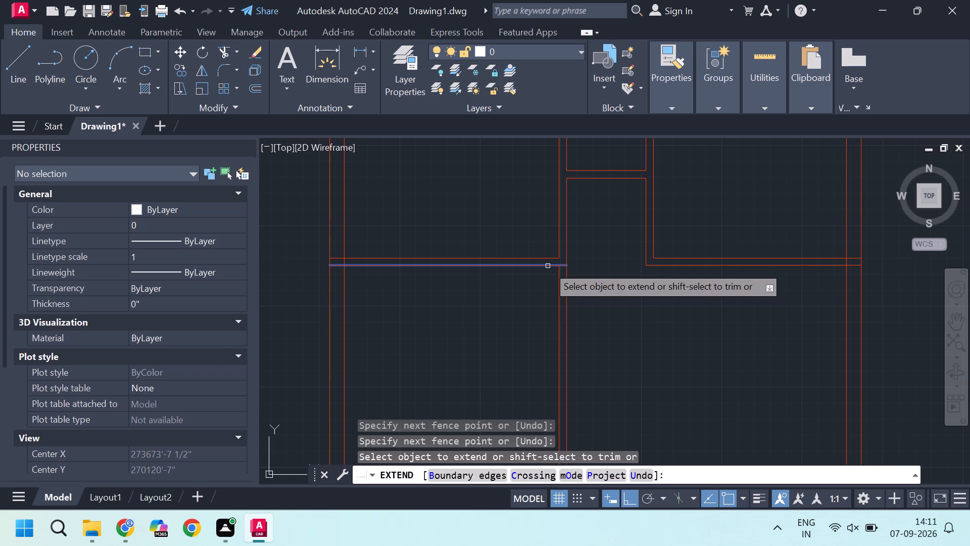
click(548, 266)
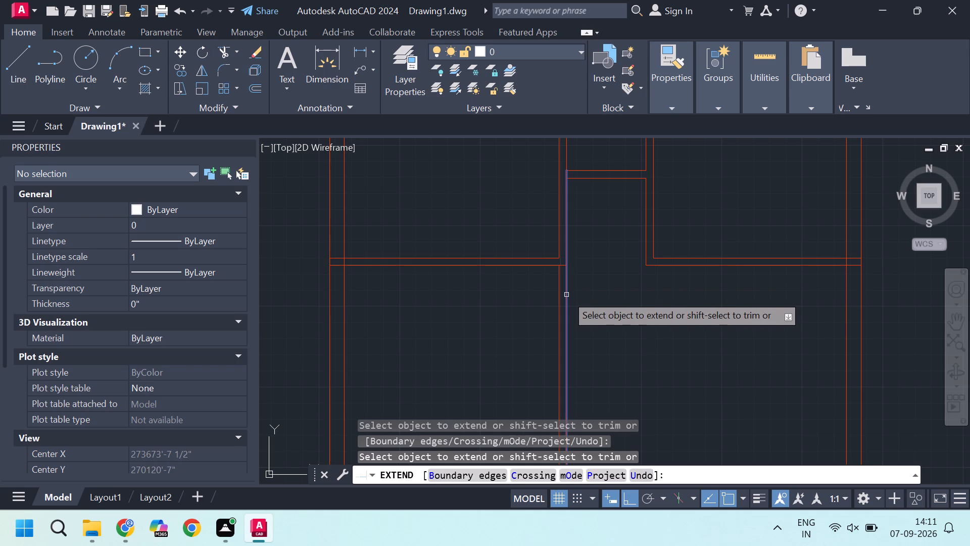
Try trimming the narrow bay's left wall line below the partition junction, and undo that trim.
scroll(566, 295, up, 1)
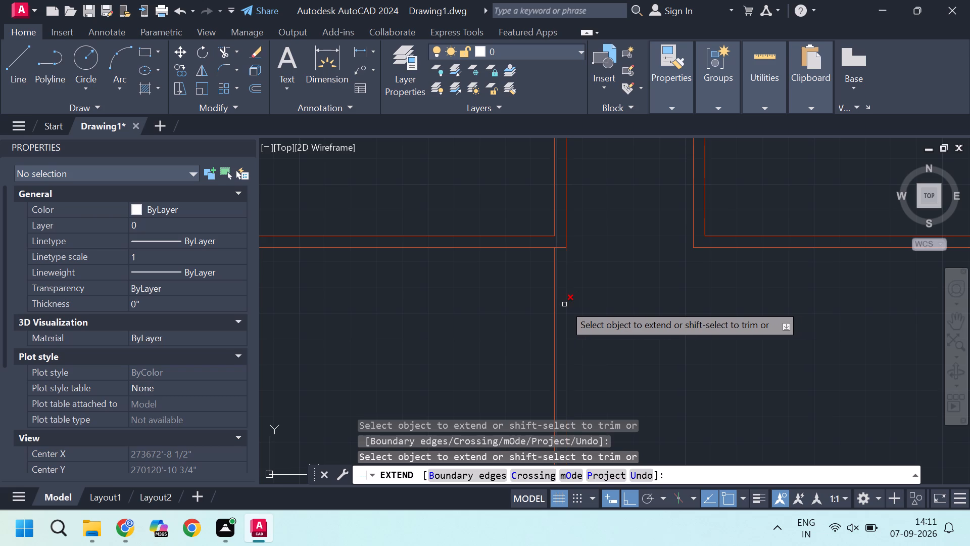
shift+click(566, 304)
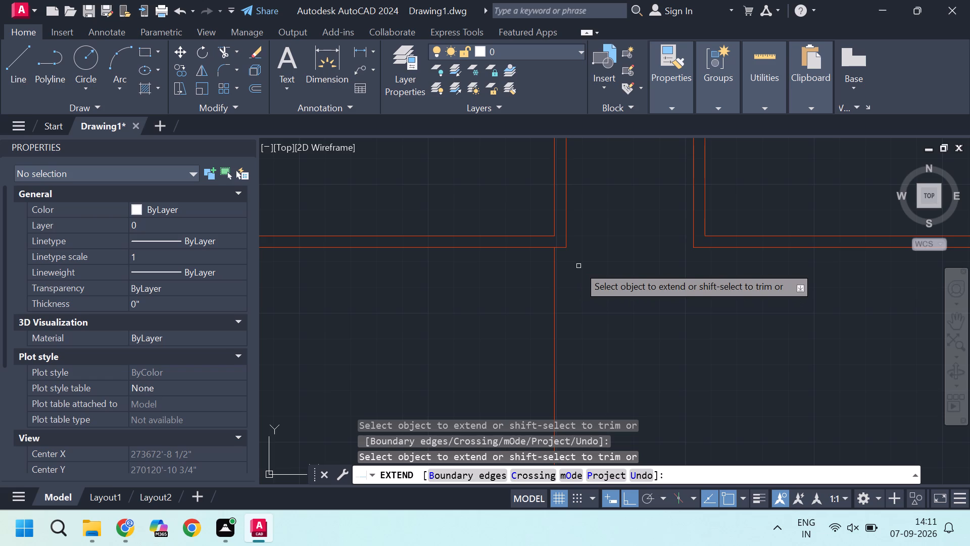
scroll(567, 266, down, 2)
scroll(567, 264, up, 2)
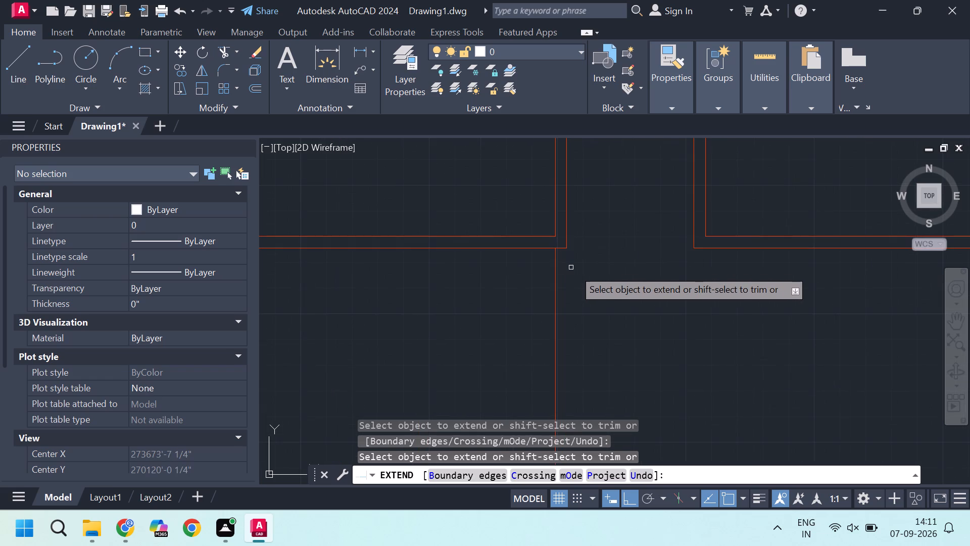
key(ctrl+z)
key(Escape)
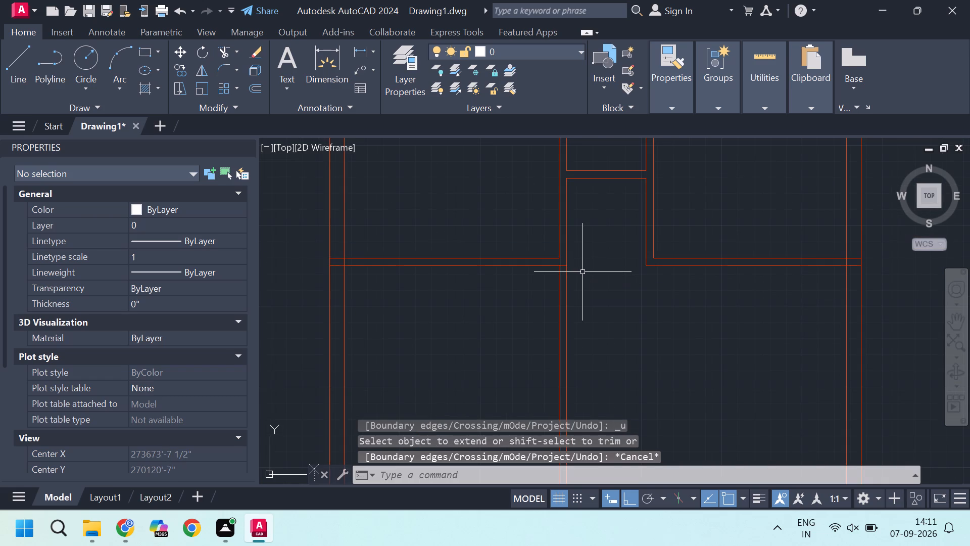
Trim all the interior vertical wall lines below the room partitions with one fence, keeping the outer side walls.
scroll(583, 272, down, 3)
scroll(484, 267, up, 1)
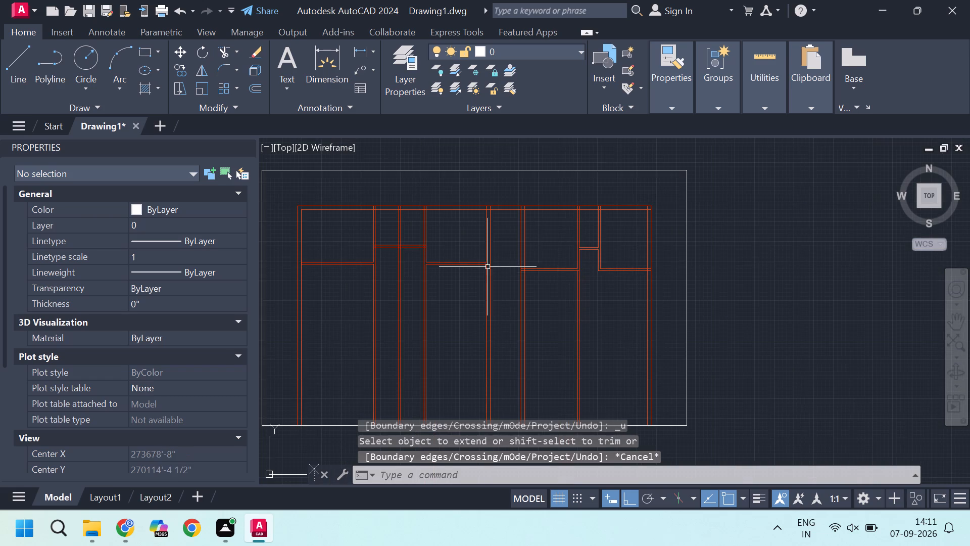
middle_drag(496, 280, 632, 259)
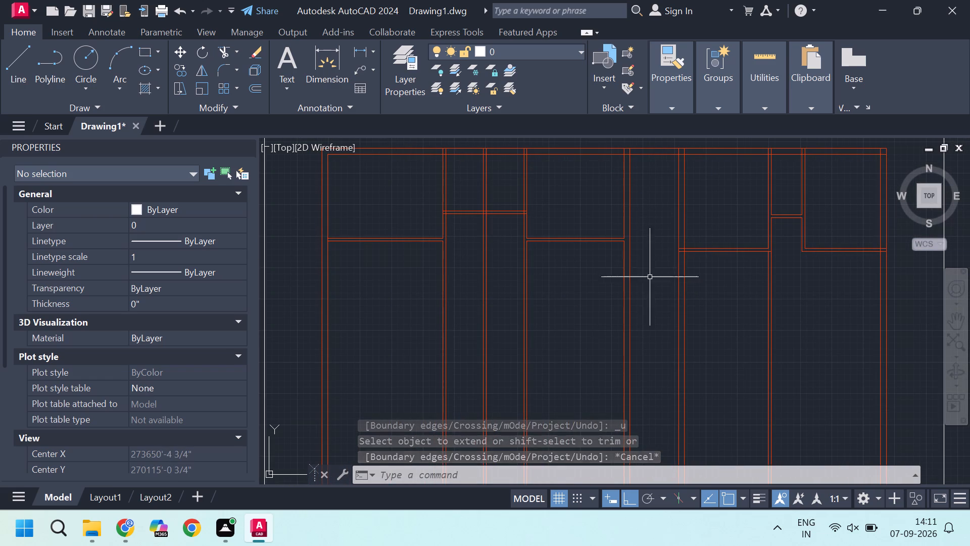
text(tr)
key(Return)
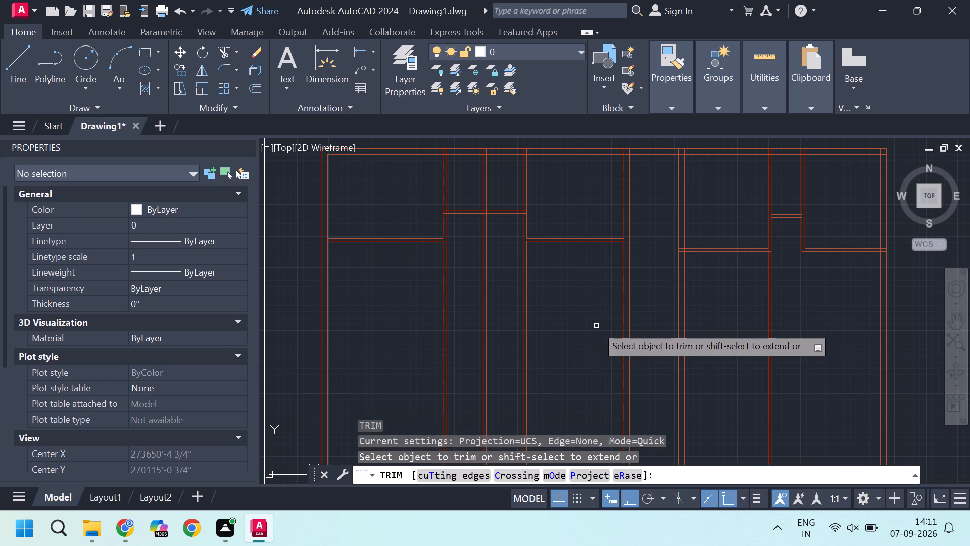
click(389, 276)
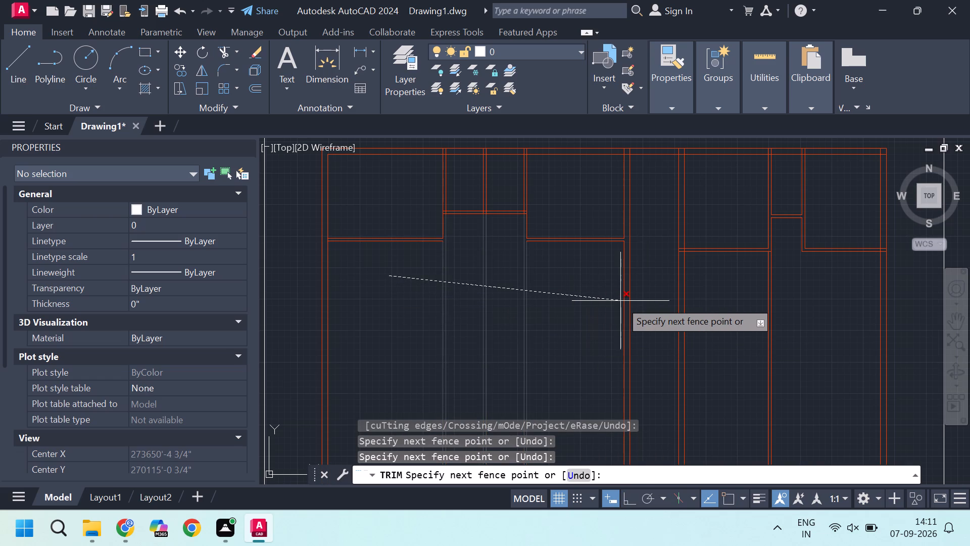
scroll(620, 301, down, 2)
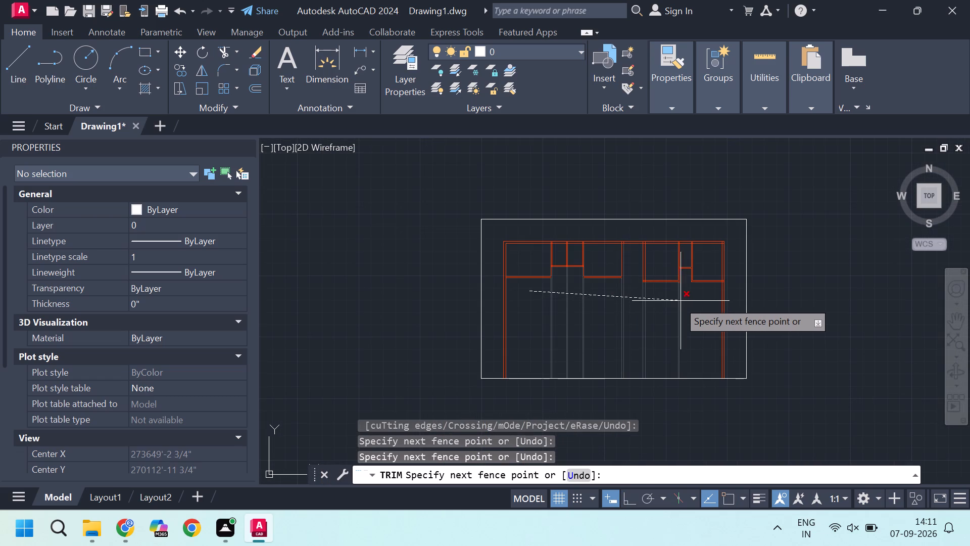
scroll(607, 312, up, 2)
scroll(607, 311, down, 2)
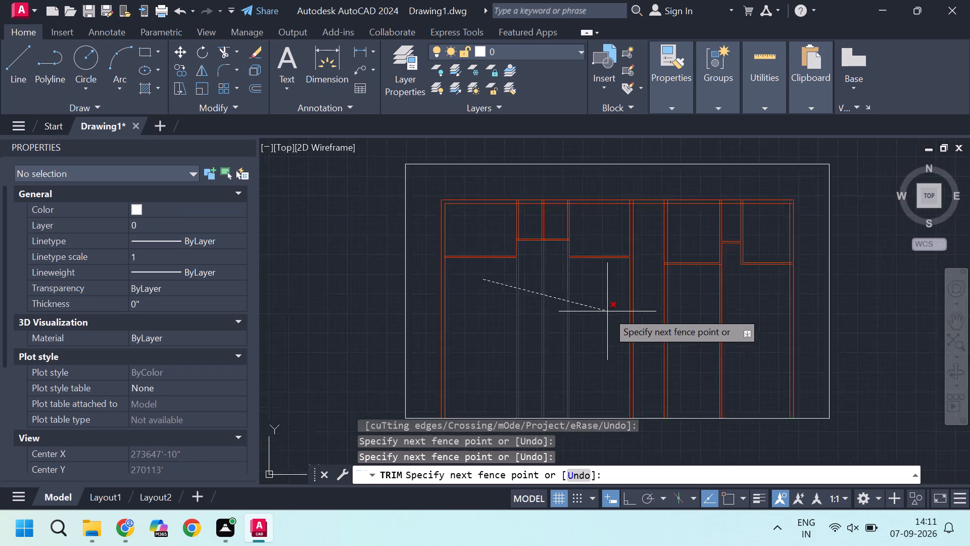
scroll(688, 308, up, 2)
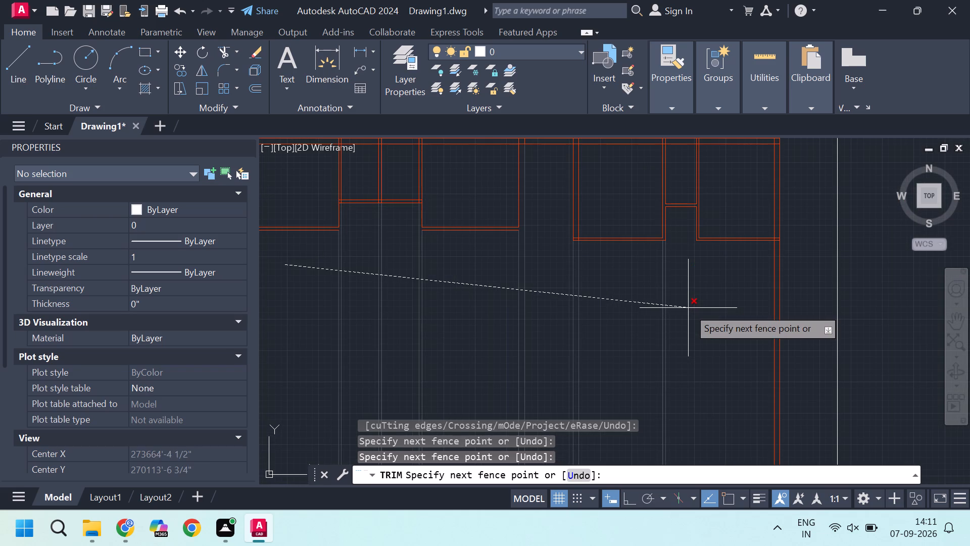
click(688, 308)
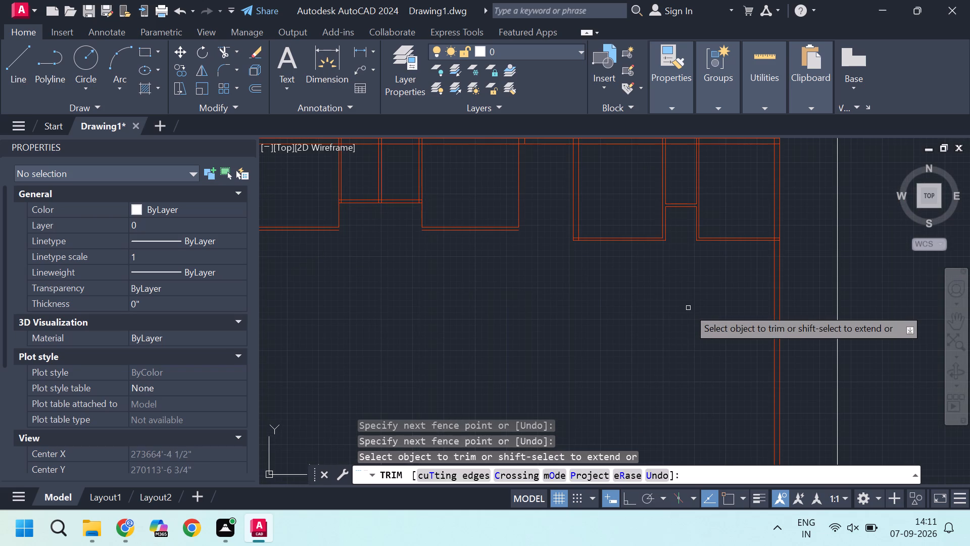
middle_drag(603, 281, 645, 348)
key(Escape)
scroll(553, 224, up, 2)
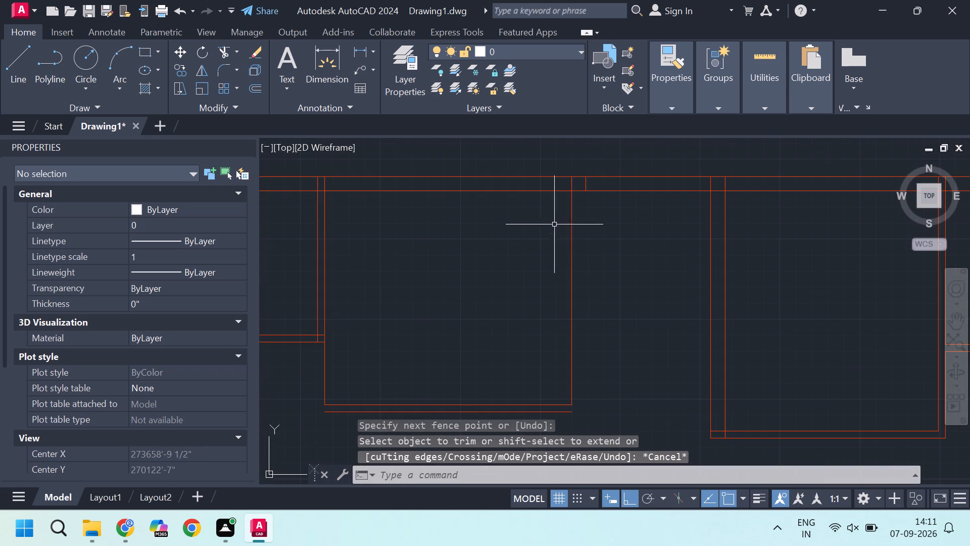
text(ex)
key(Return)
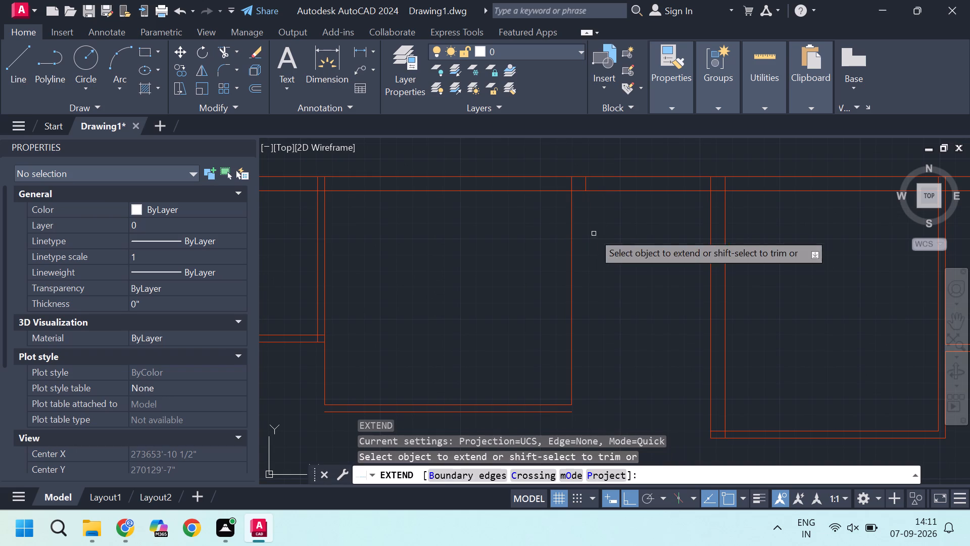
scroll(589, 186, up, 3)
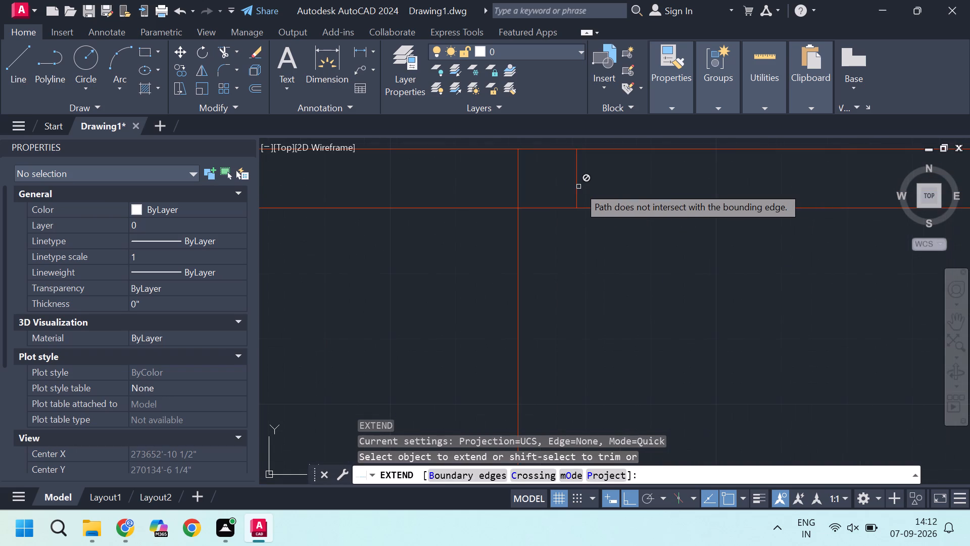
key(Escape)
Stretch the short wall stub beside the left block's right-hand room down to the room's lowest wall line, about 12'-3" long overall.
click(577, 193)
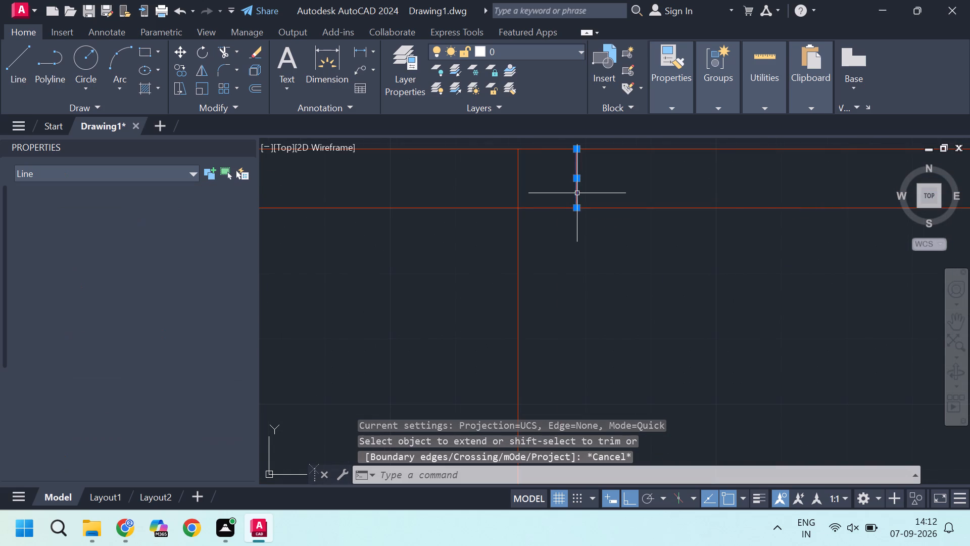
click(577, 208)
scroll(577, 208, down, 5)
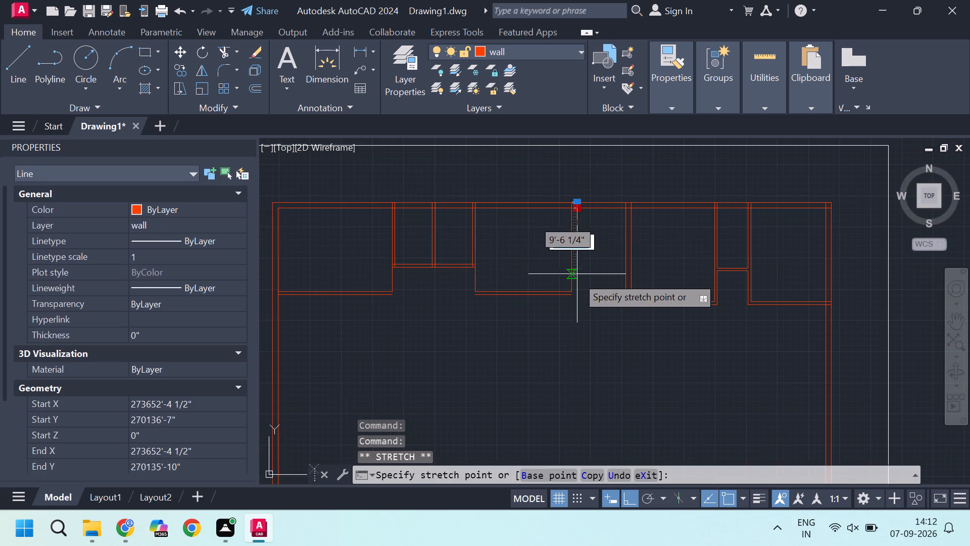
scroll(577, 281, up, 4)
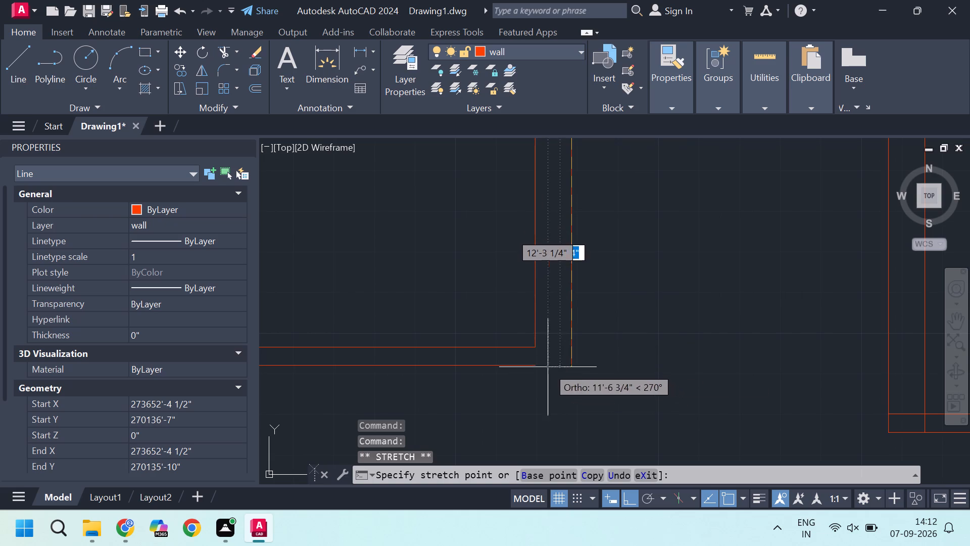
click(571, 369)
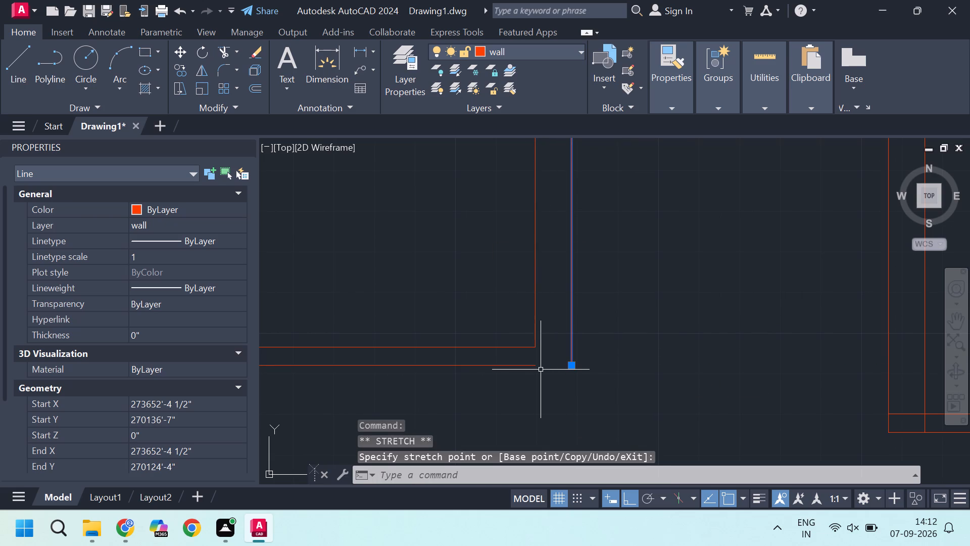
key(Escape)
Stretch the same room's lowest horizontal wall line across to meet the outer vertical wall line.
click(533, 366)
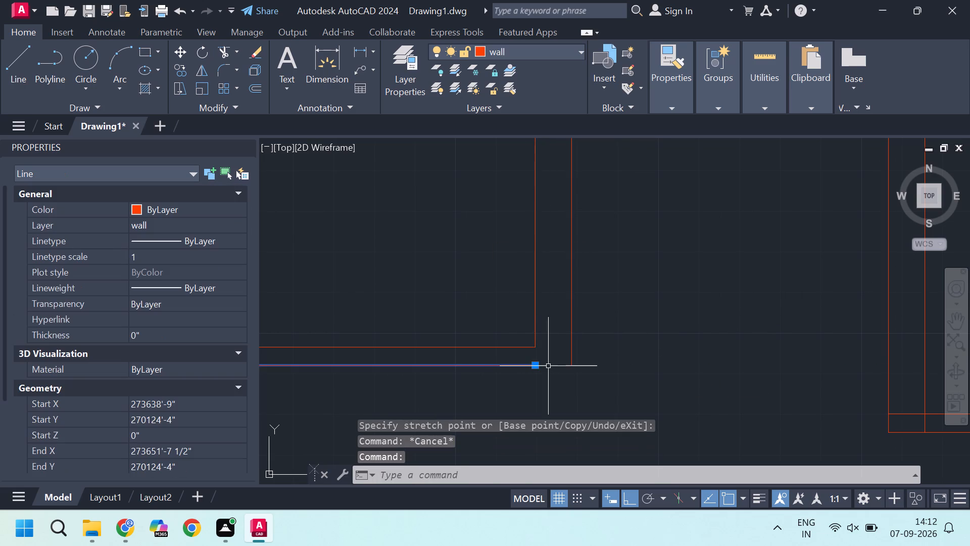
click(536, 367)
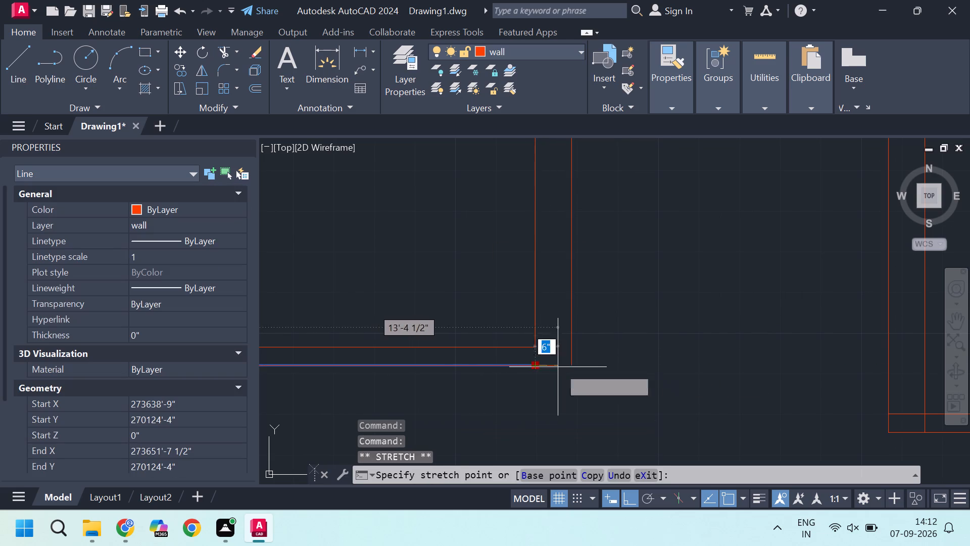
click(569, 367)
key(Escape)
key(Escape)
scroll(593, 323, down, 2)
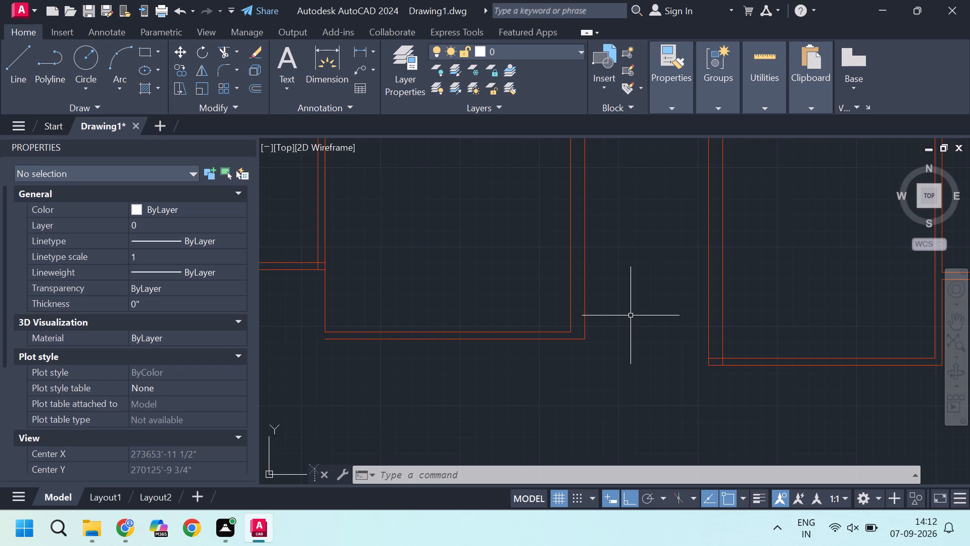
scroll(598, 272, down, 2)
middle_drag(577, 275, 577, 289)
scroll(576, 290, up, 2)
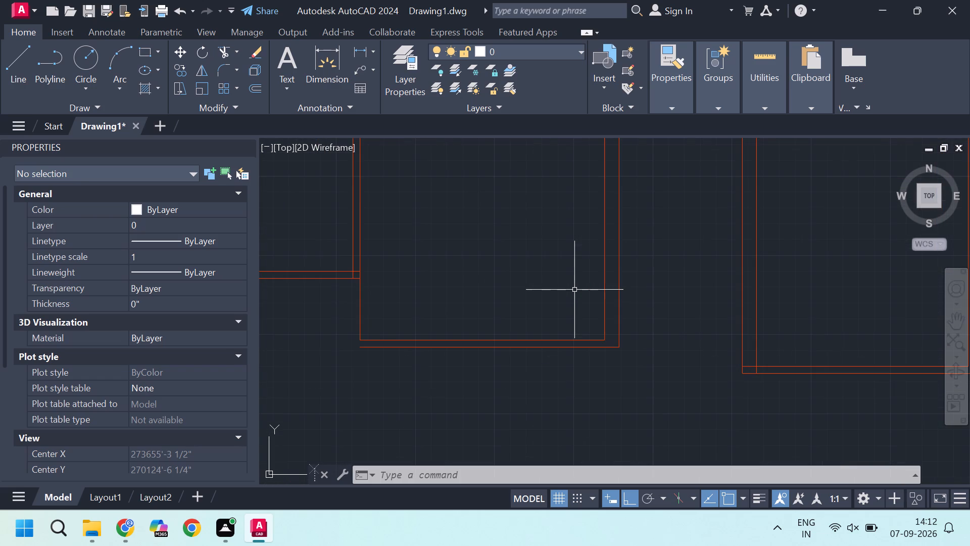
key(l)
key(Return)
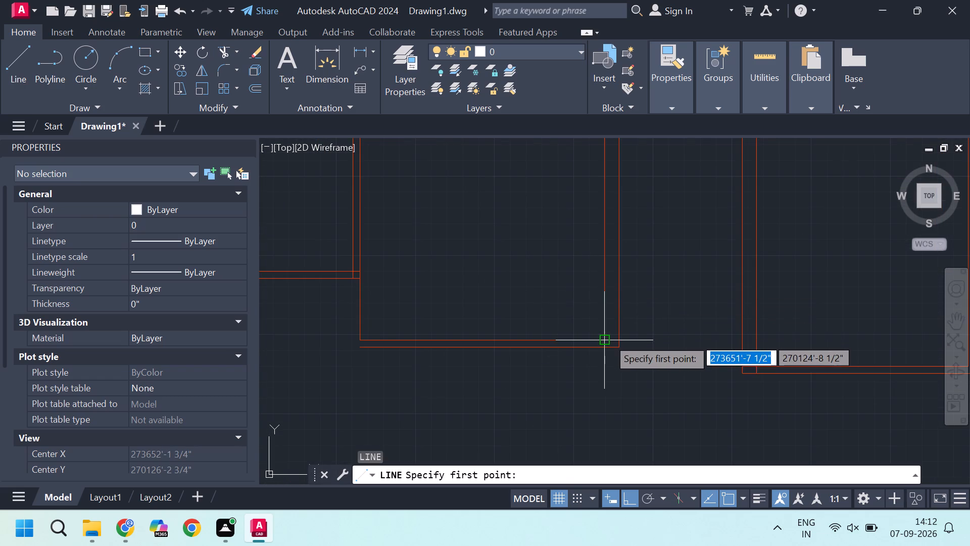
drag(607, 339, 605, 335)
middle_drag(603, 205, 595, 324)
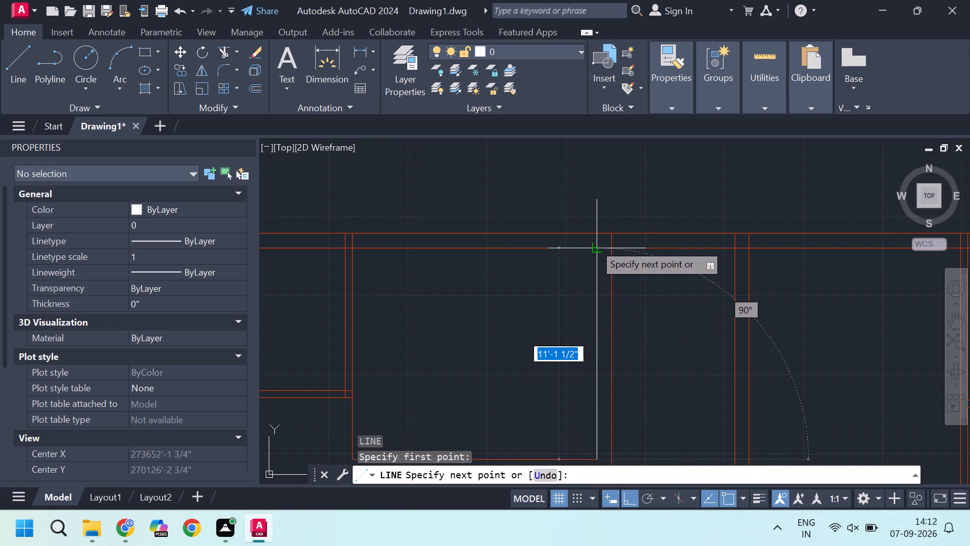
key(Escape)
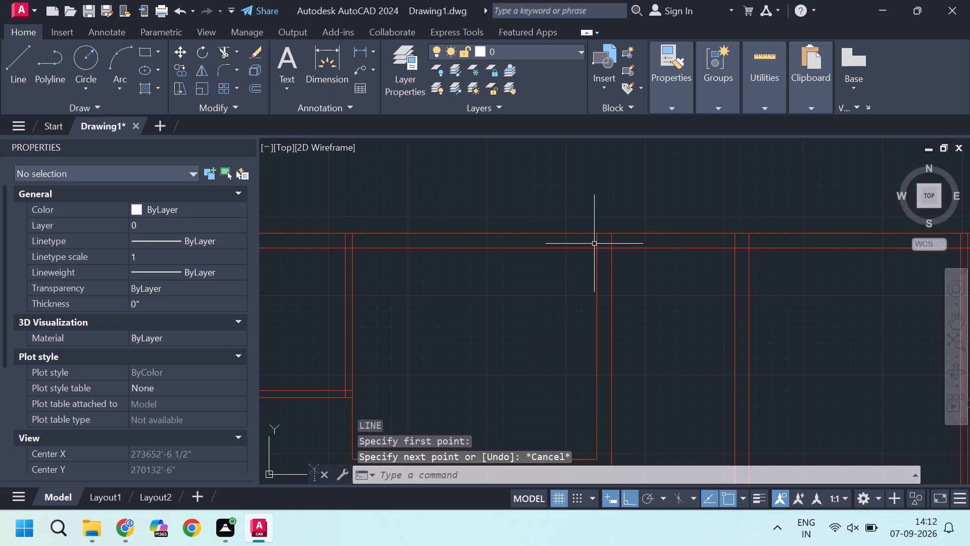
Erase the outer horizontal line of the bottom wall of the left block's right-hand room.
scroll(590, 246, down, 3)
scroll(576, 312, up, 3)
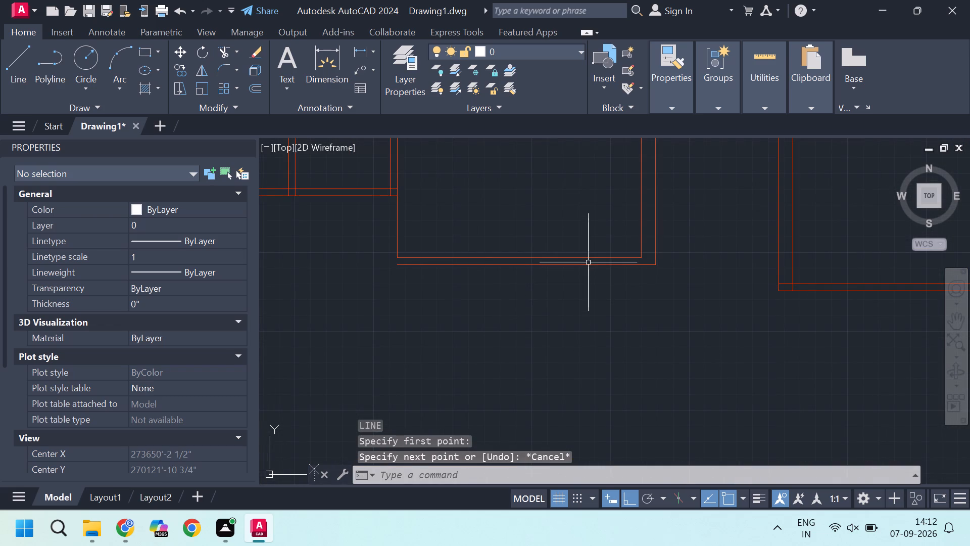
click(587, 263)
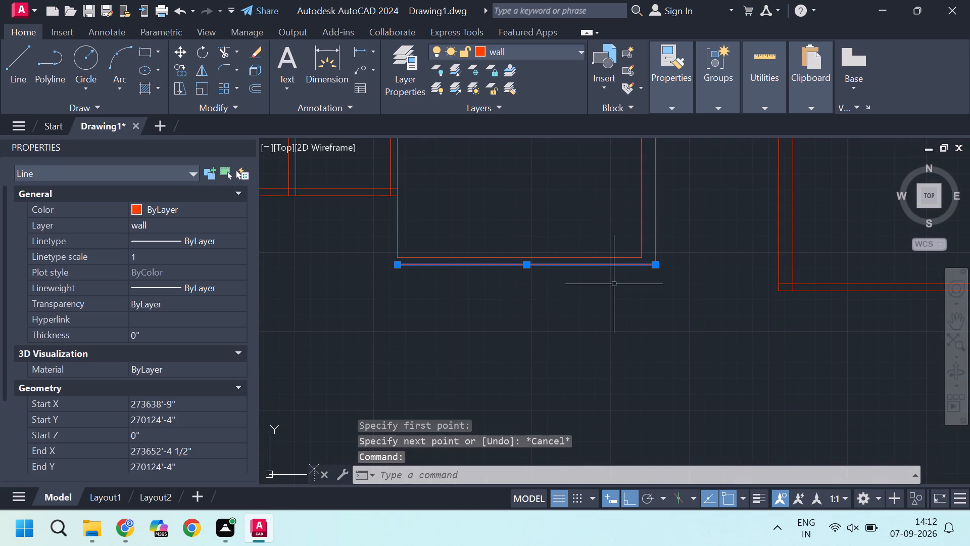
key(Delete)
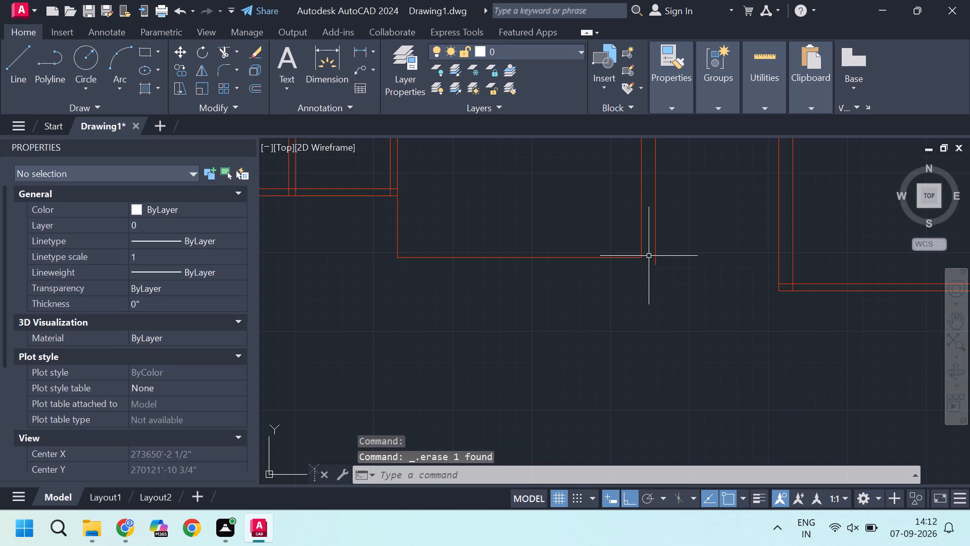
Offset the room's remaining bottom wall line 9" outward, below the room.
click(588, 259)
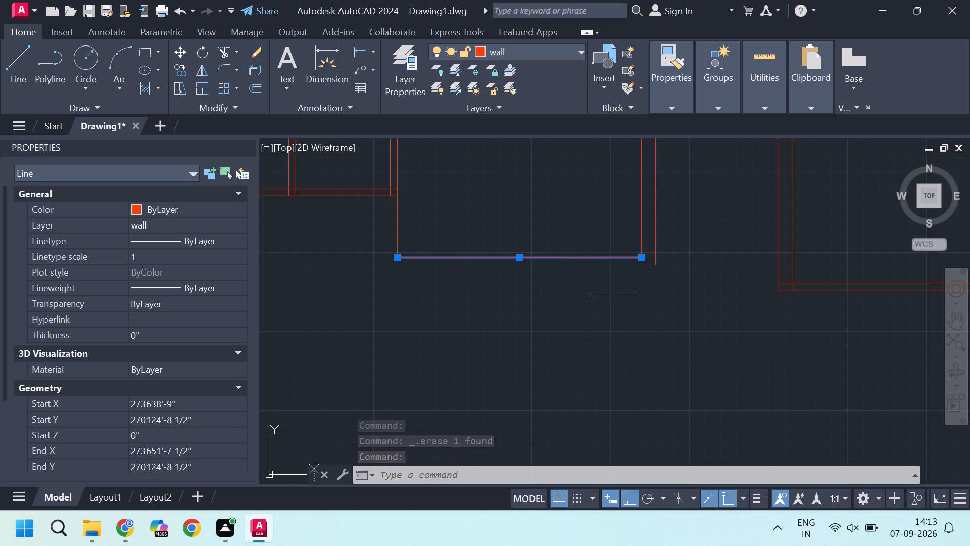
key(o)
key(Return)
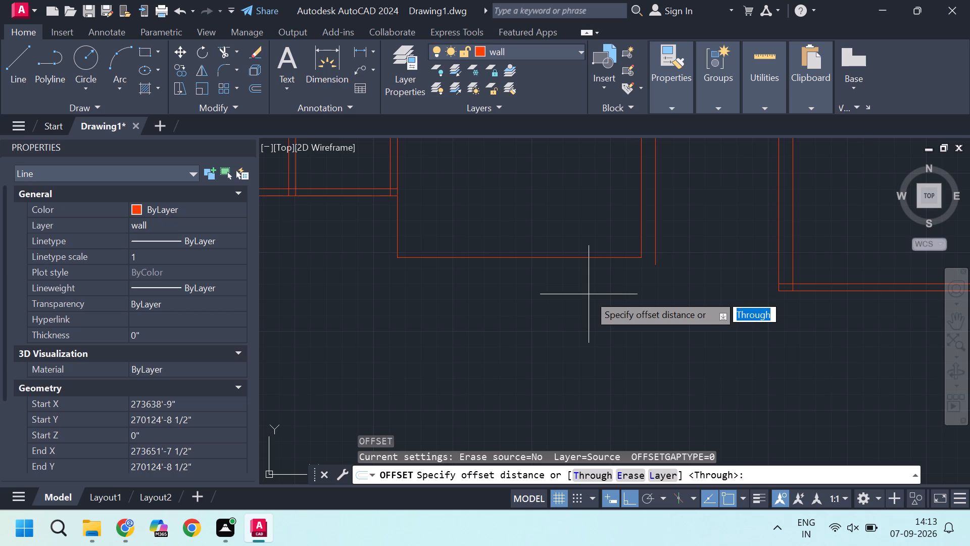
key(9)
key(Return)
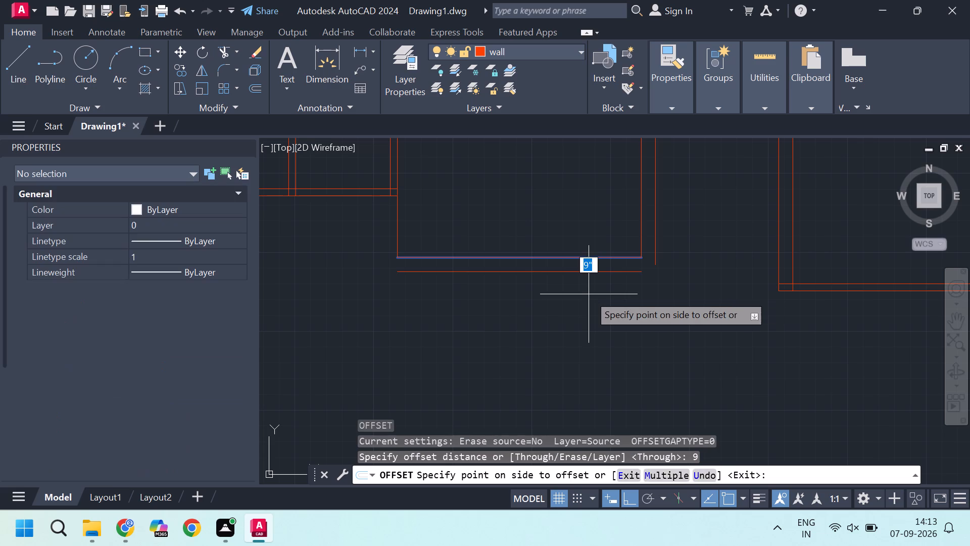
click(586, 282)
key(Escape)
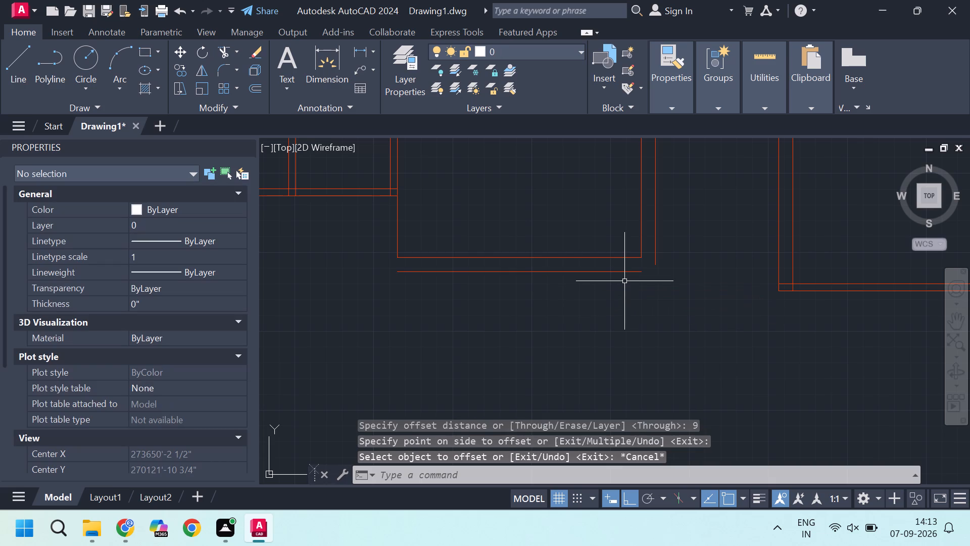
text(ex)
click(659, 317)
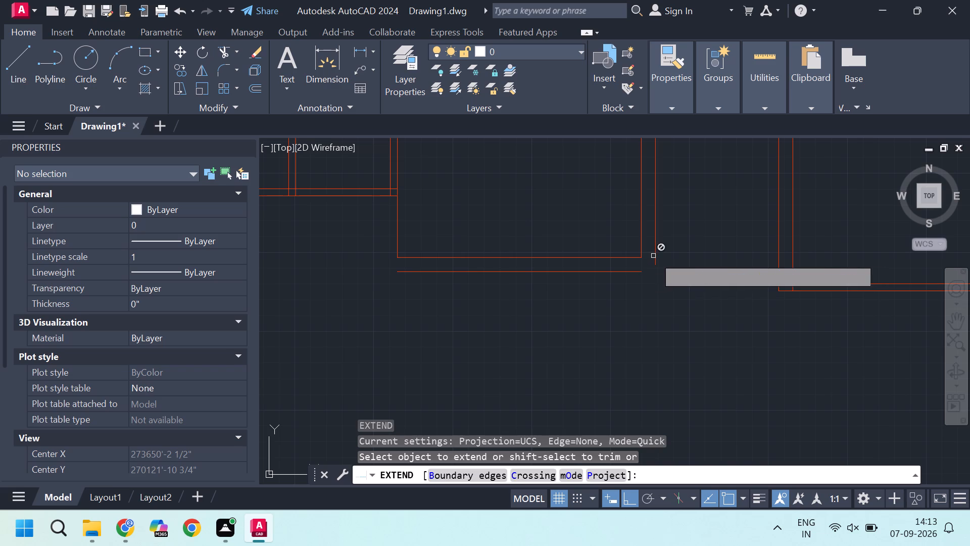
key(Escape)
Fillet the new outer bottom wall line with the outer vertical wall line to close the room's lower-right corner.
key(f)
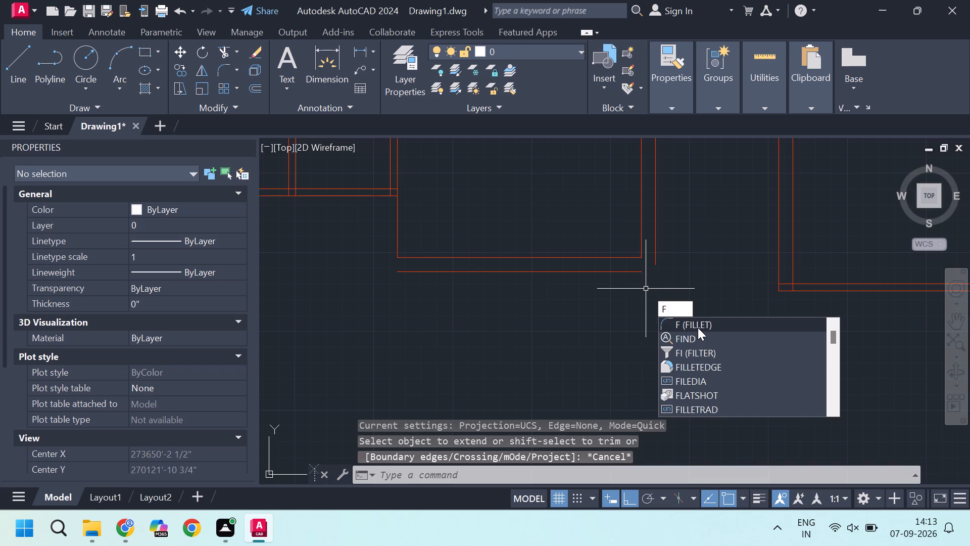
click(694, 326)
click(635, 272)
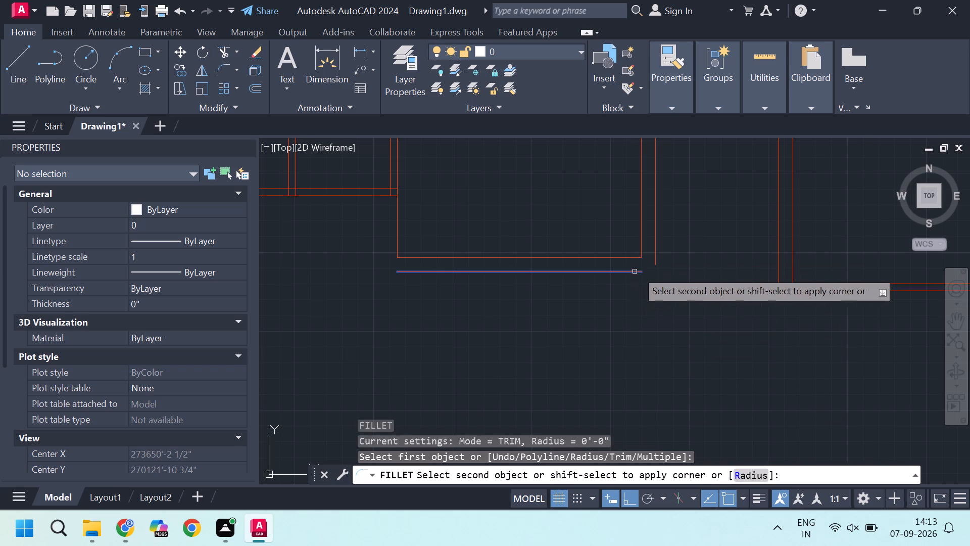
click(656, 251)
key(Escape)
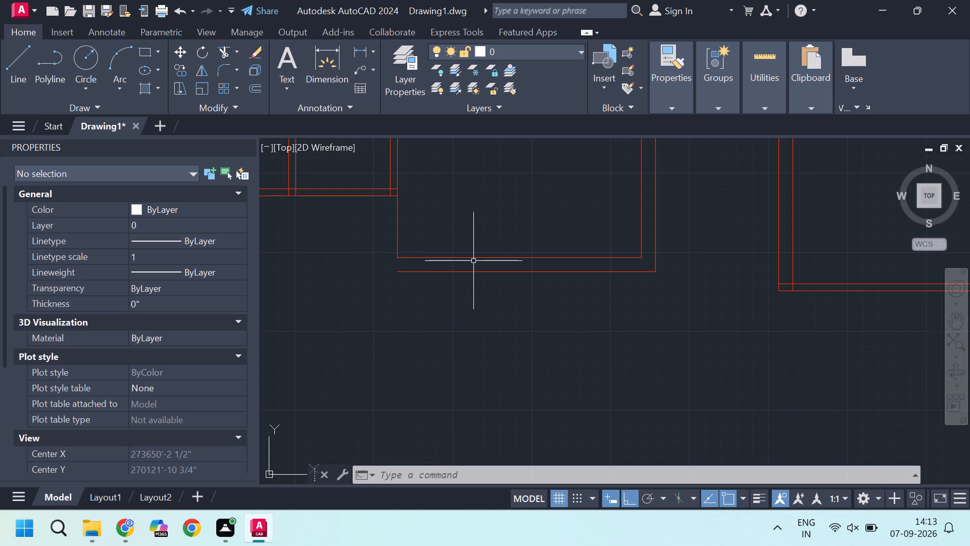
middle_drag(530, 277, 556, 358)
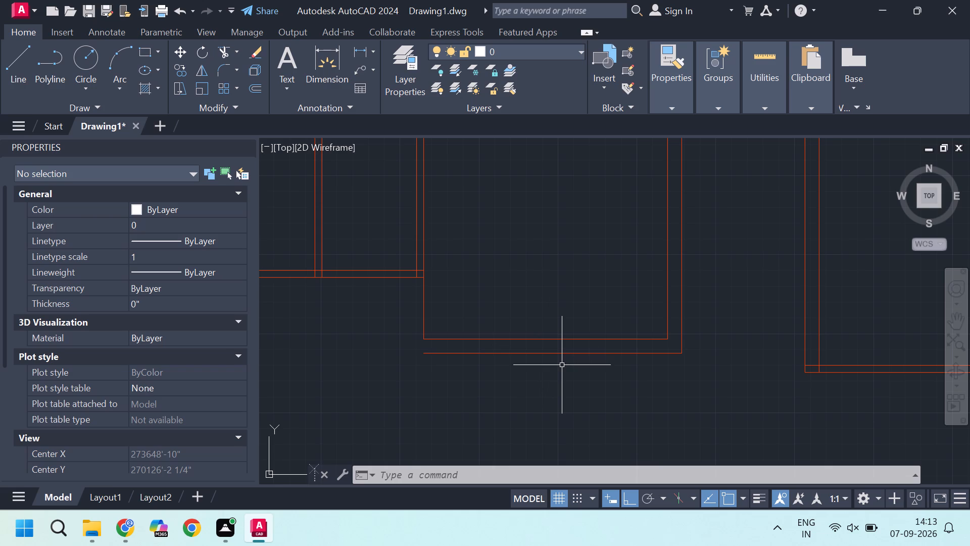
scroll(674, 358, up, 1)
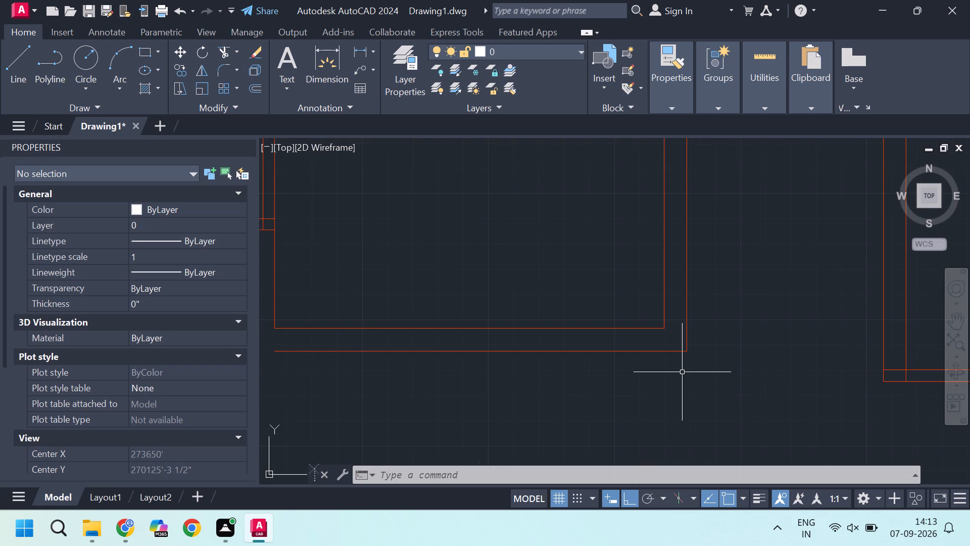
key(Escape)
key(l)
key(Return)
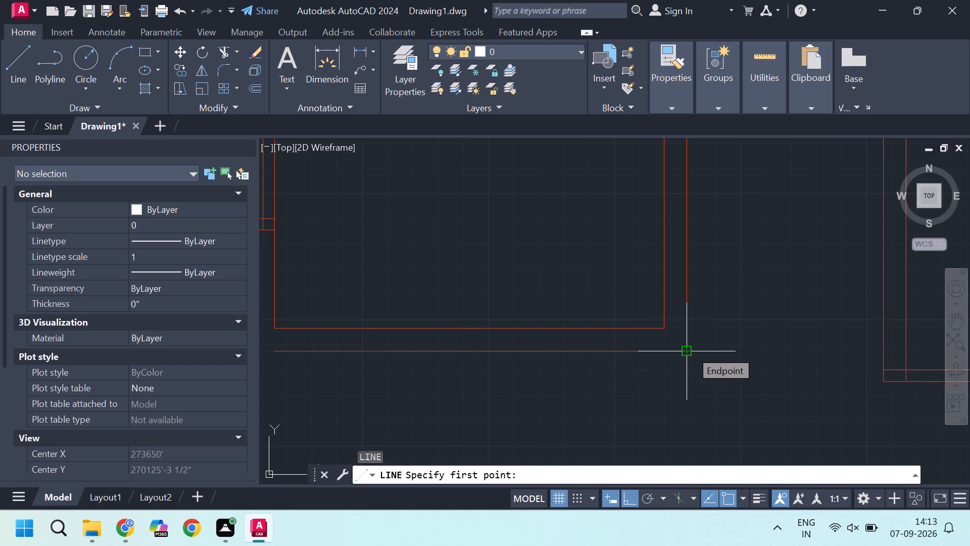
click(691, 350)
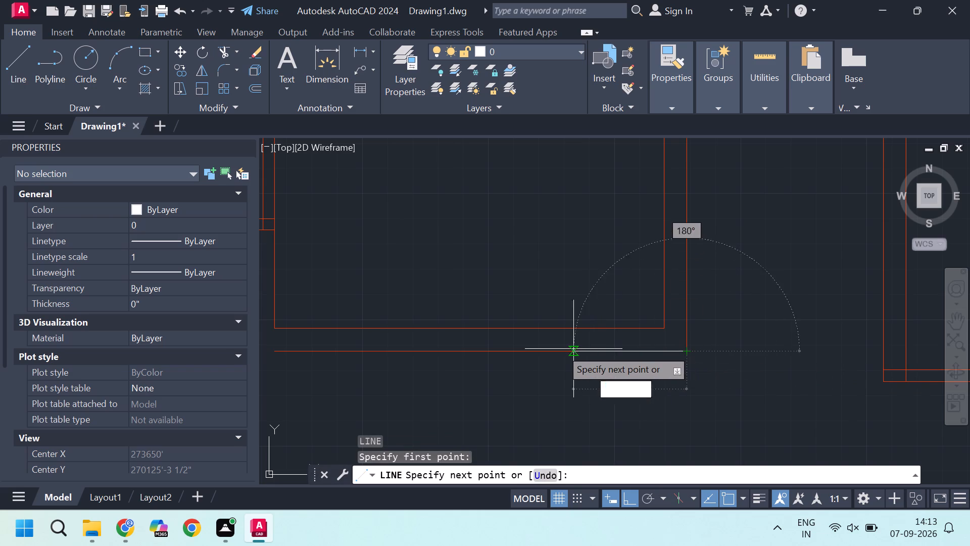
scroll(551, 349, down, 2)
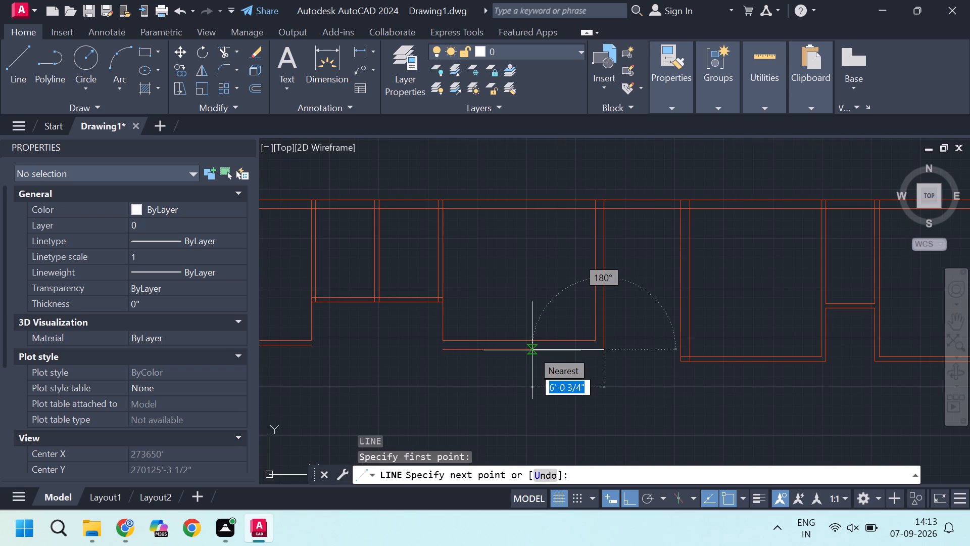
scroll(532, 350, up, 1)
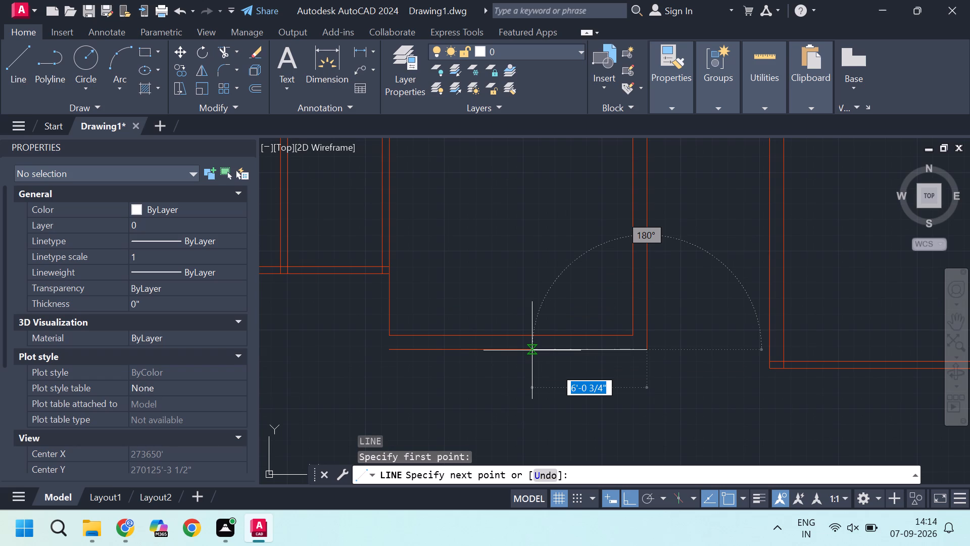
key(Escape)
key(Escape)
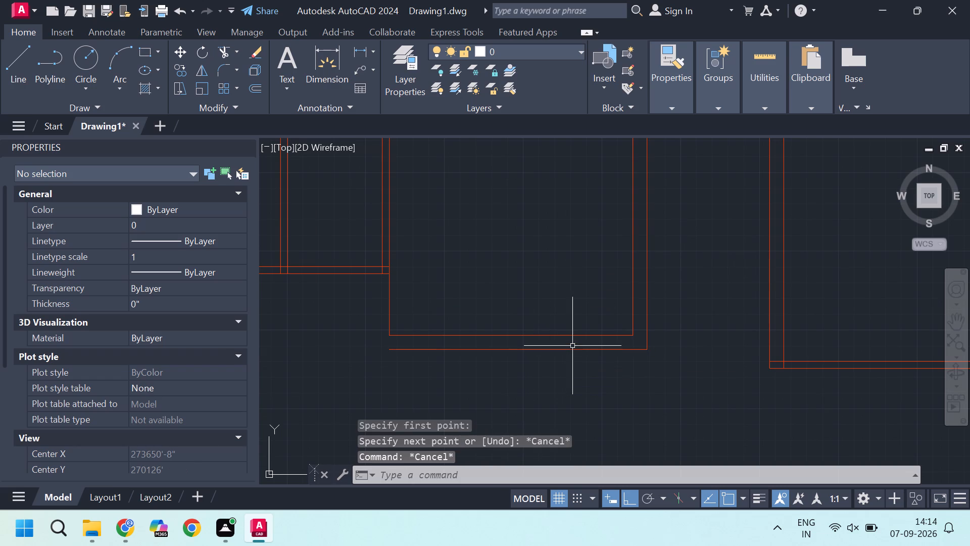
Offset the outer bottom wall line of the left block's right-hand room 5'-9" downward.
click(579, 351)
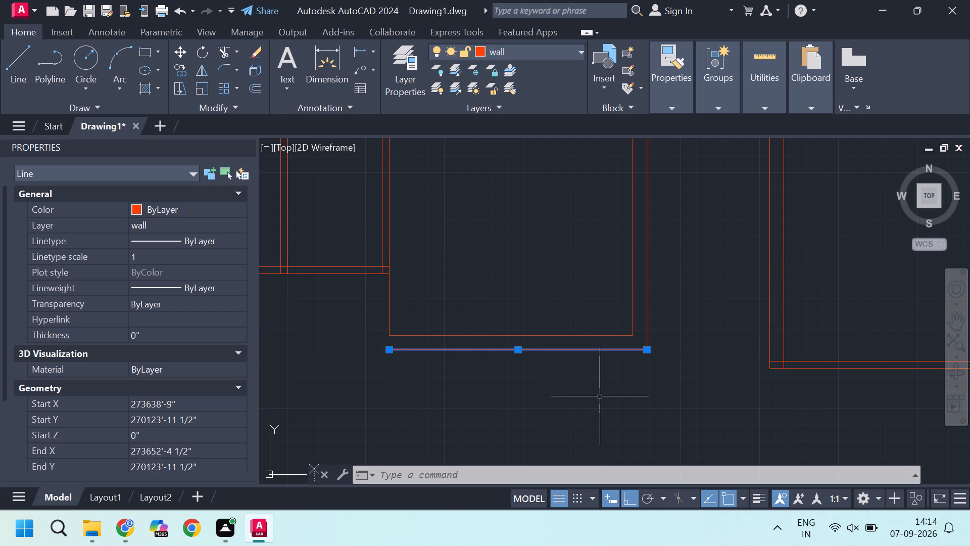
key(o)
key(Return)
text(5')
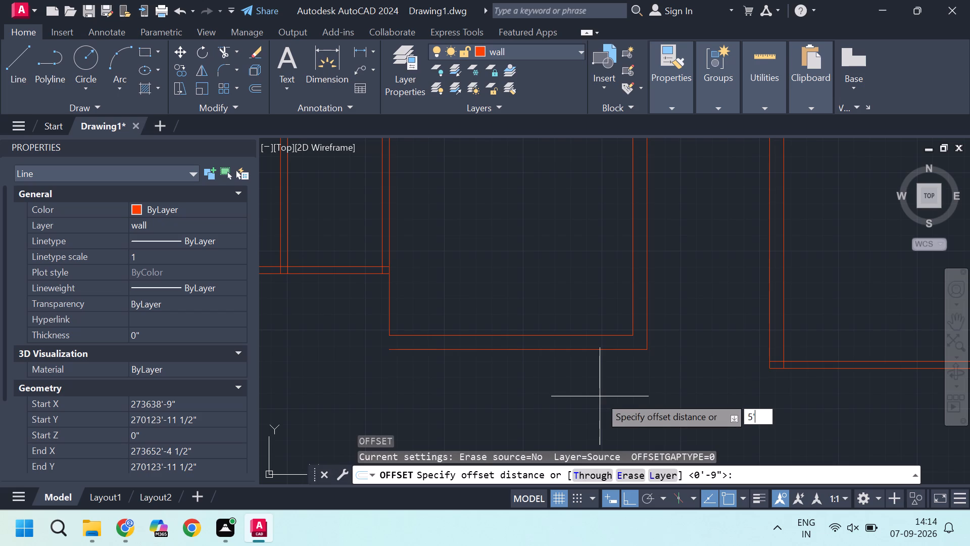
key(9)
key(Return)
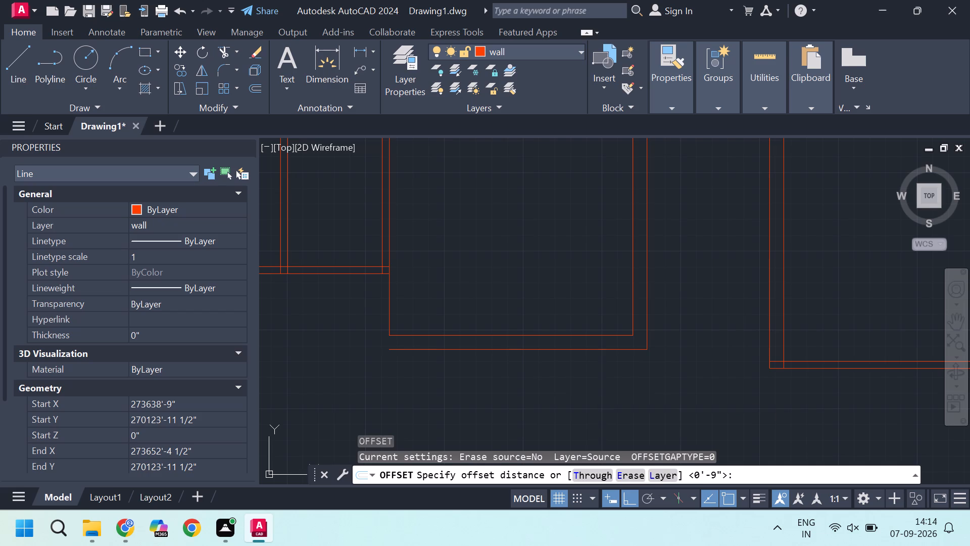
middle_drag(555, 404, 497, 165)
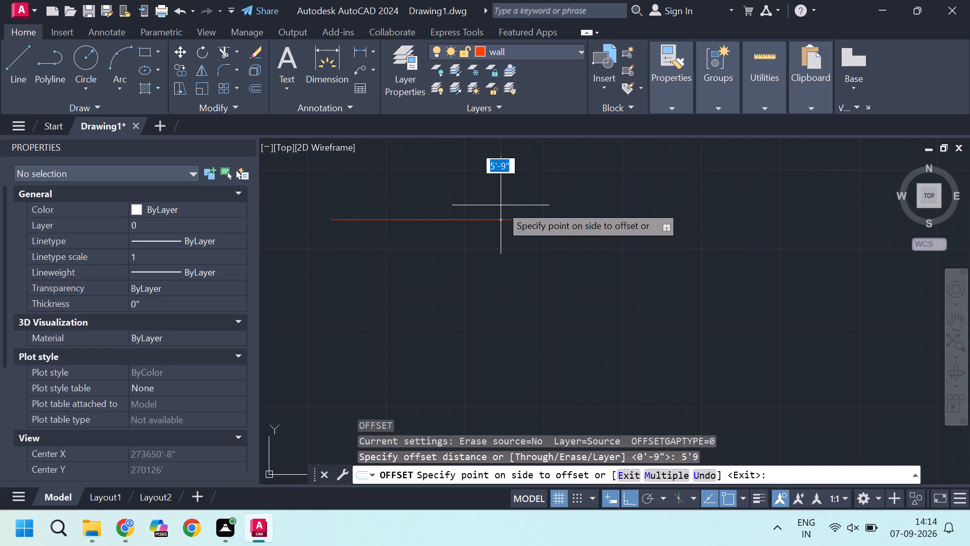
click(502, 204)
Offset the new lower horizontal line another 9" downward to form the wall thickness.
scroll(506, 205, down, 3)
scroll(506, 190, up, 2)
middle_drag(525, 176, 532, 214)
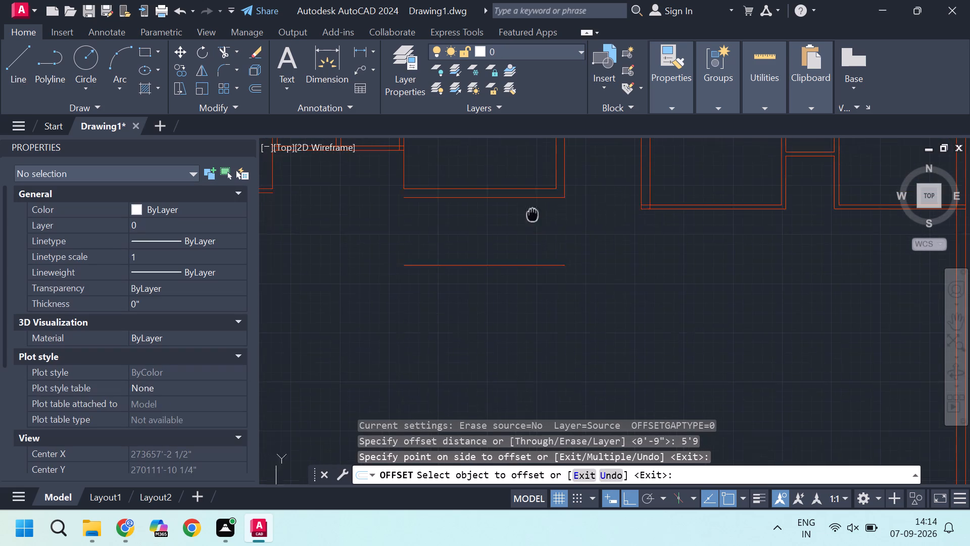
click(539, 272)
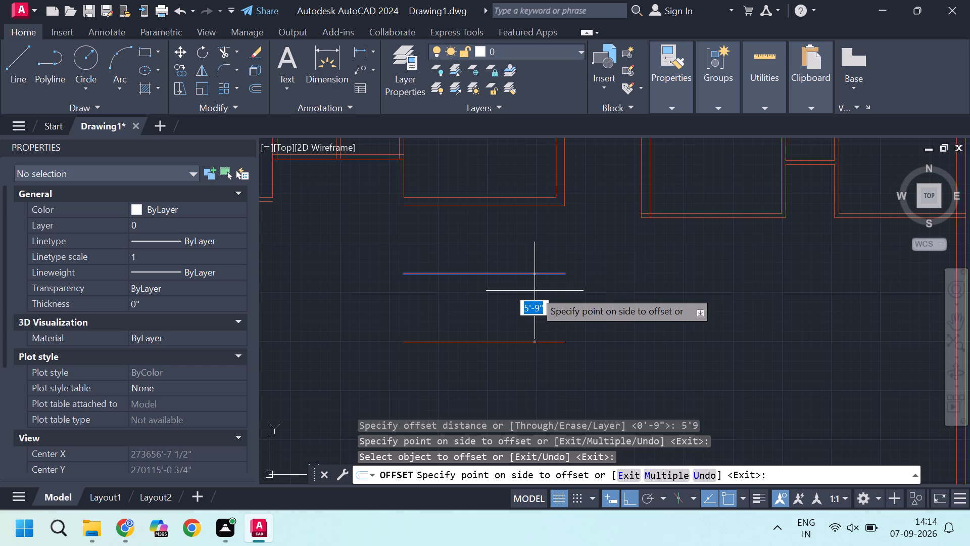
key(9)
key(Return)
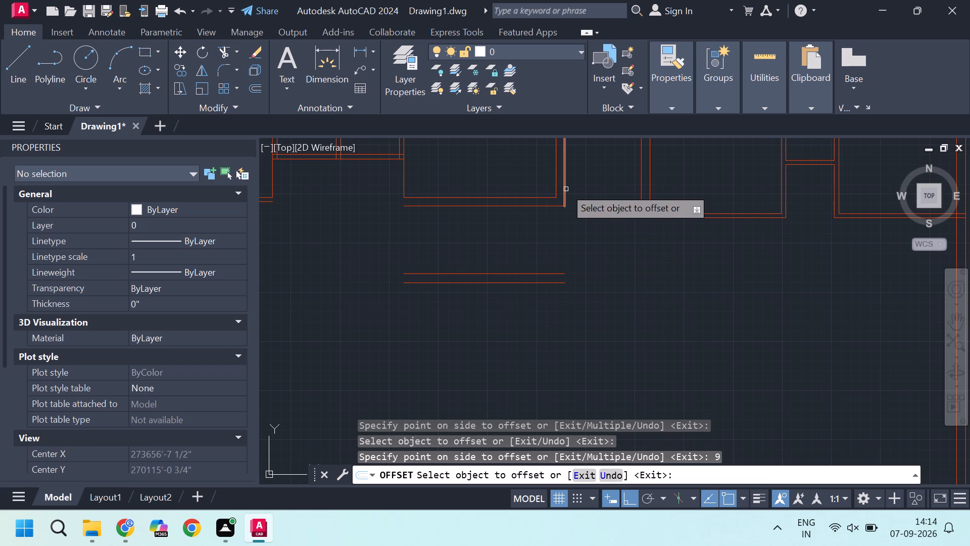
key(Escape)
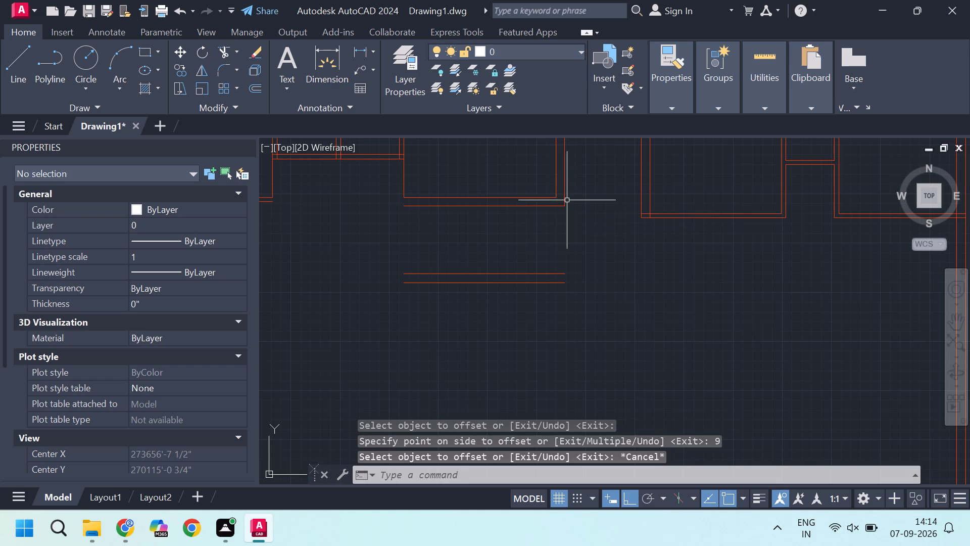
Stretch the room's outer right vertical wall line down to the end of the lowest horizontal line.
click(565, 195)
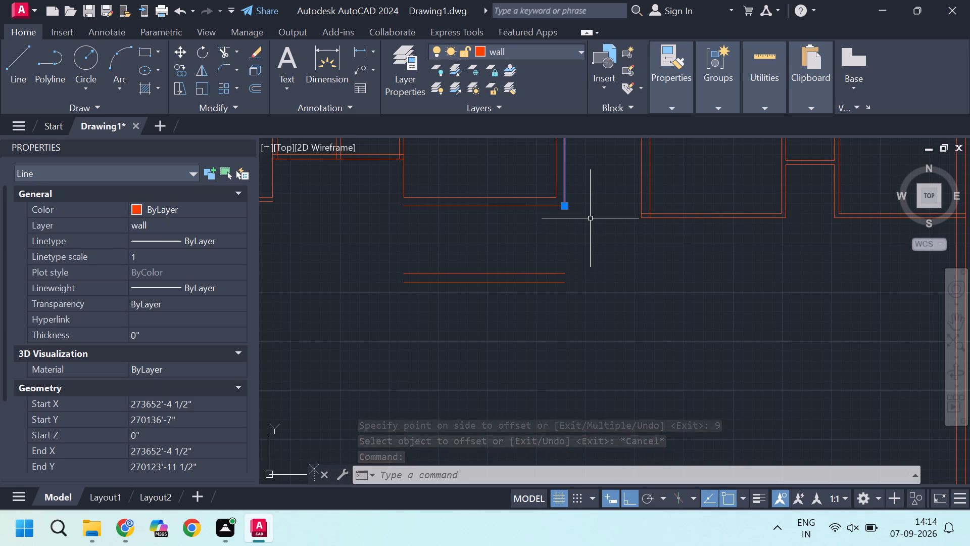
scroll(568, 172, up, 2)
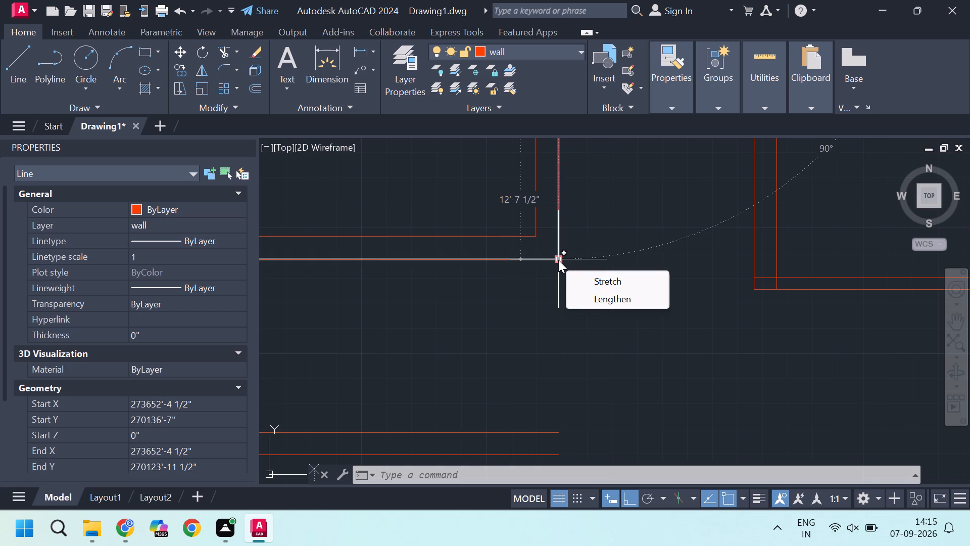
scroll(568, 257, down, 1)
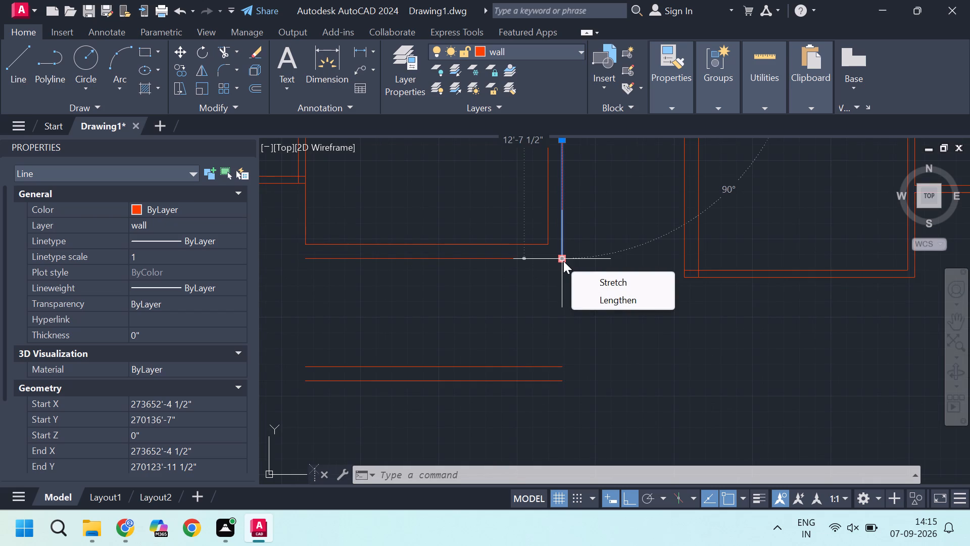
click(563, 261)
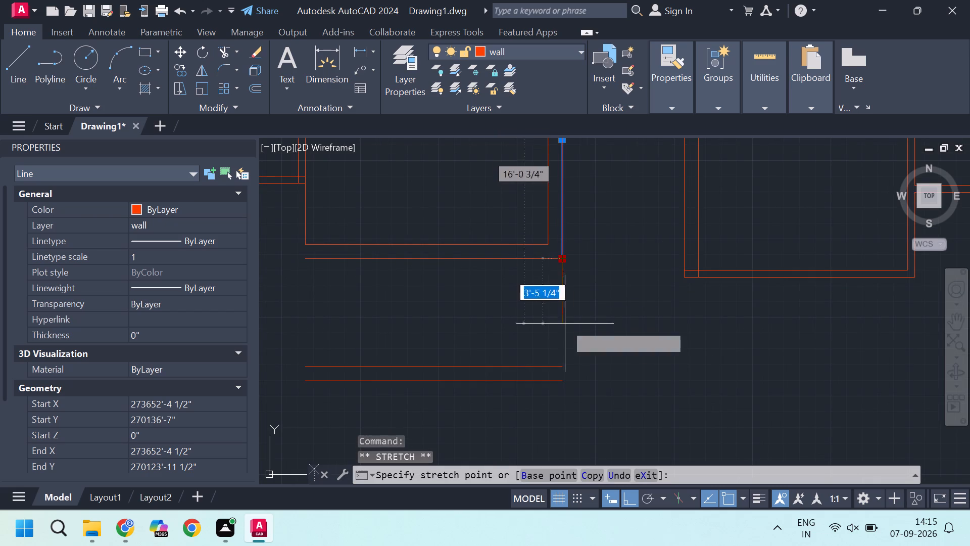
click(564, 378)
key(Escape)
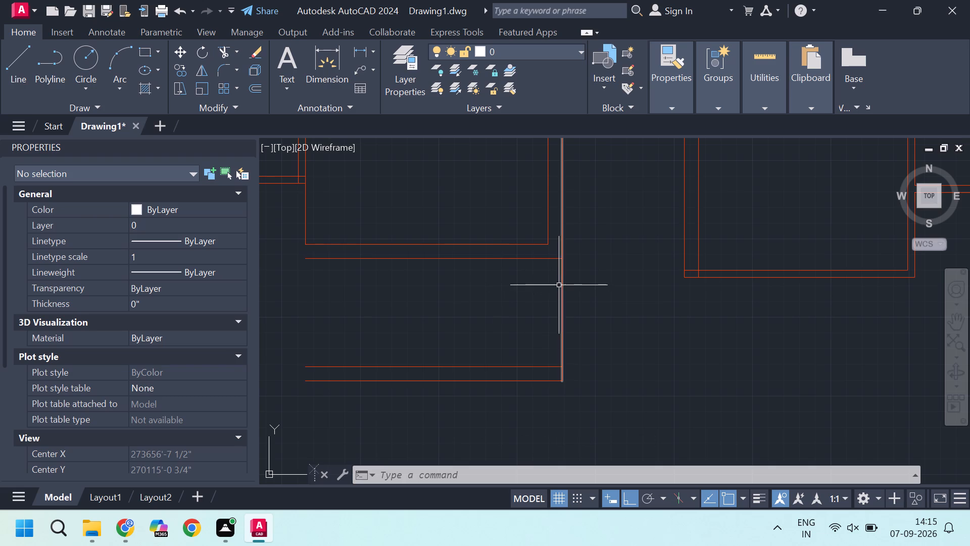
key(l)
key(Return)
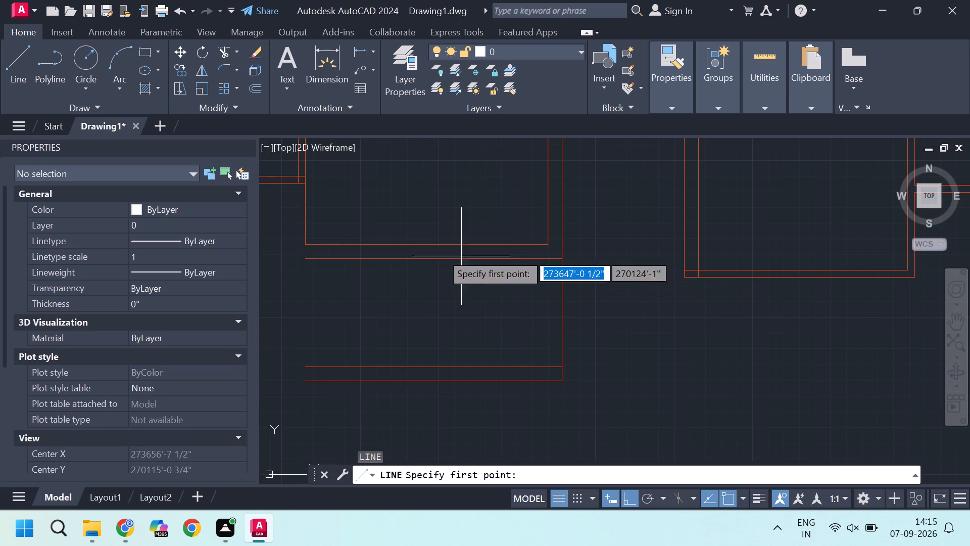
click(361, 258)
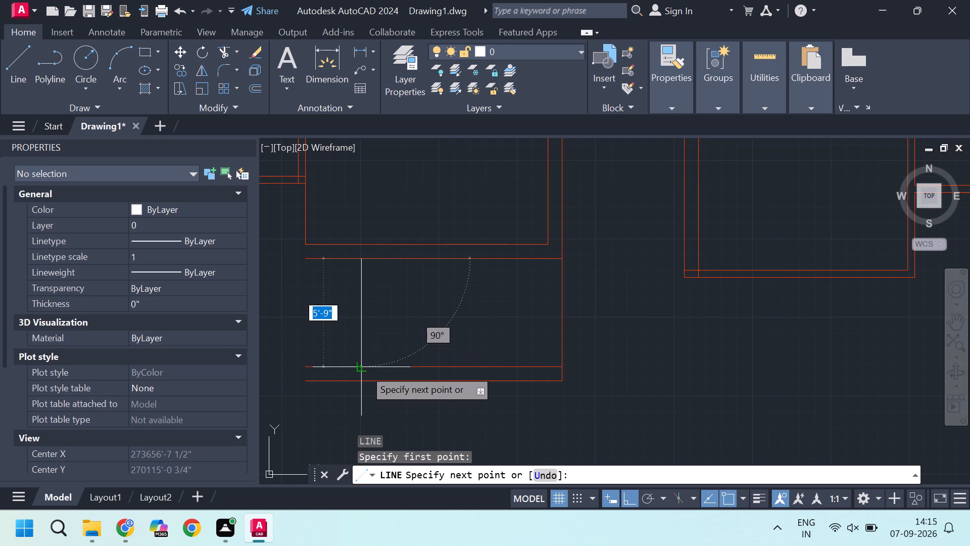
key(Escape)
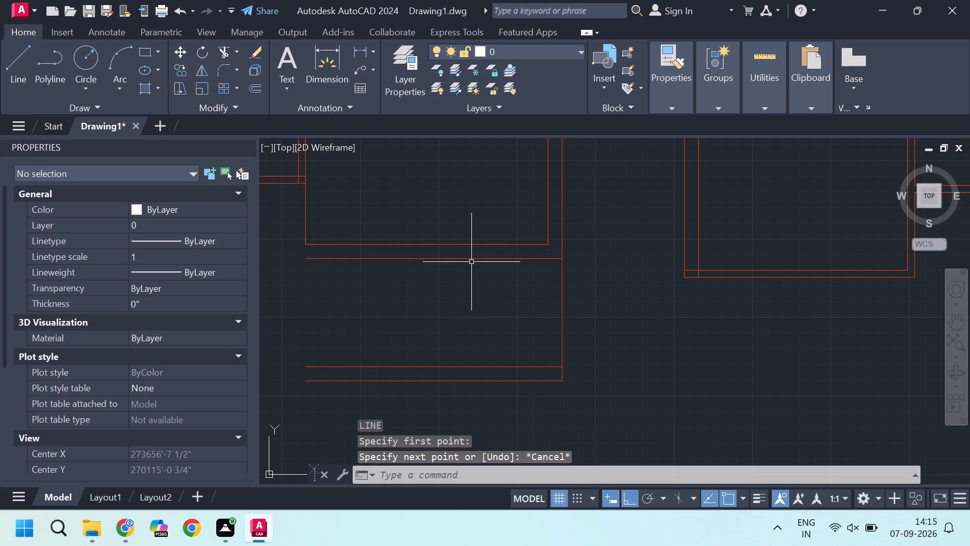
Draw a 9" vertical line across the room's bottom wall from its inner lower-right corner to the outer wall line.
key(l)
key(Return)
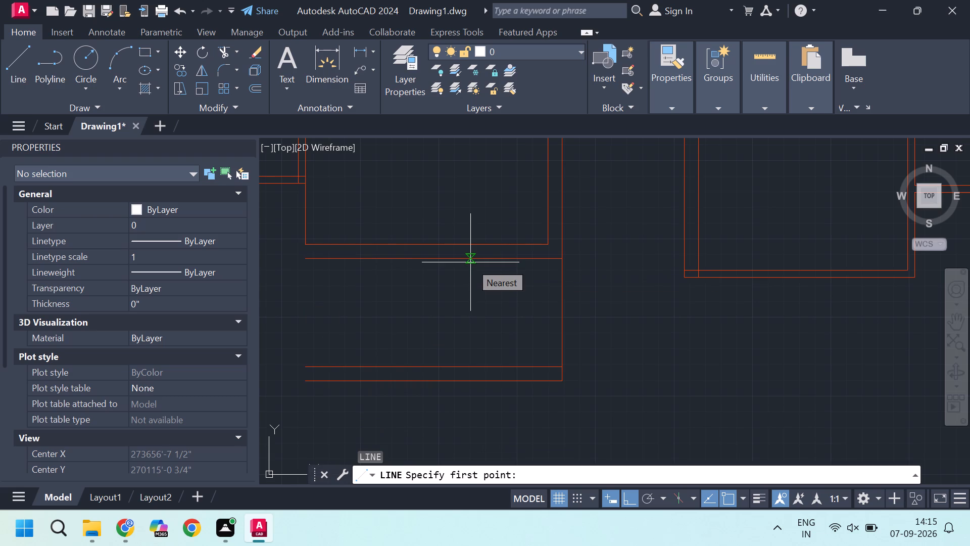
click(544, 244)
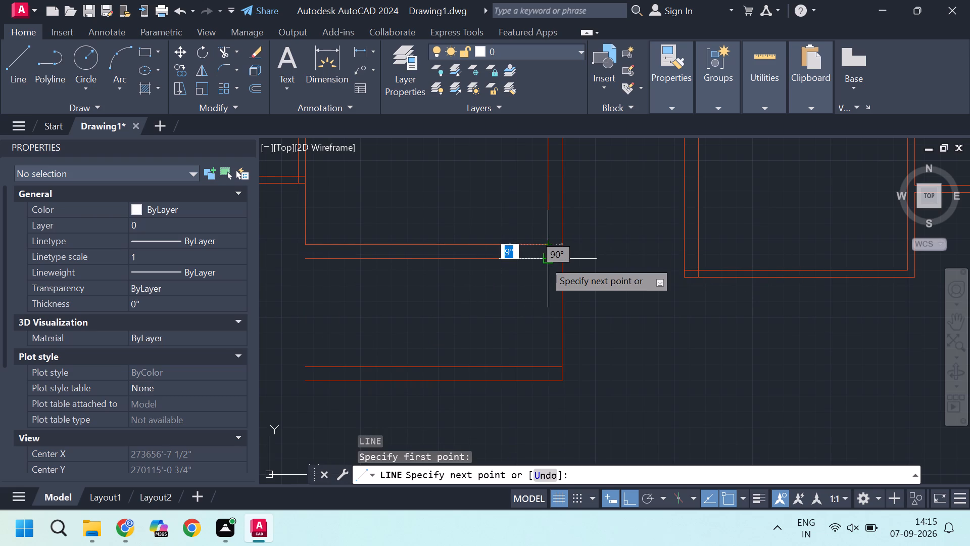
click(544, 260)
key(Escape)
Draw a line 5'-6" leftward from the short 9" vertical's lower end, continuing straight down 5'-9" to the upper line of the lowest wall.
key(l)
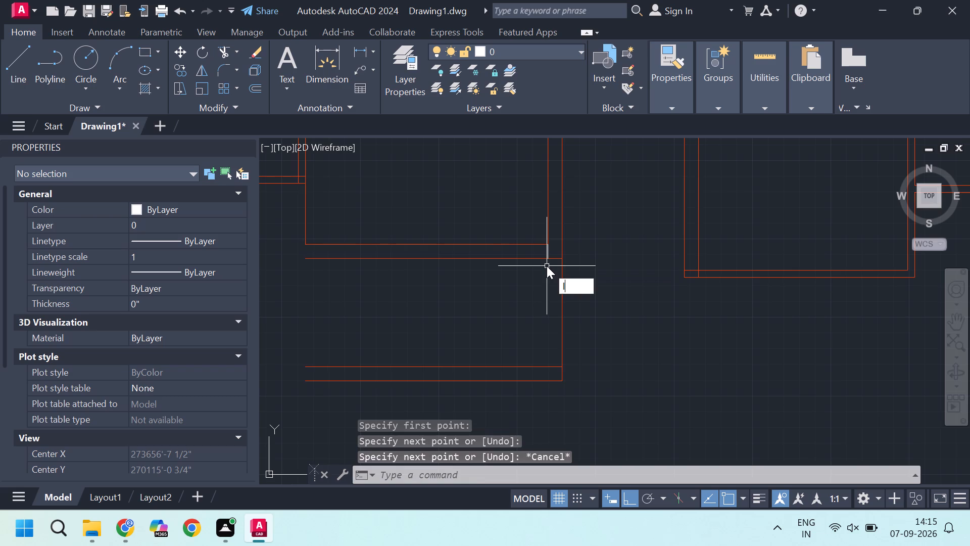
key(Return)
scroll(545, 261, up, 5)
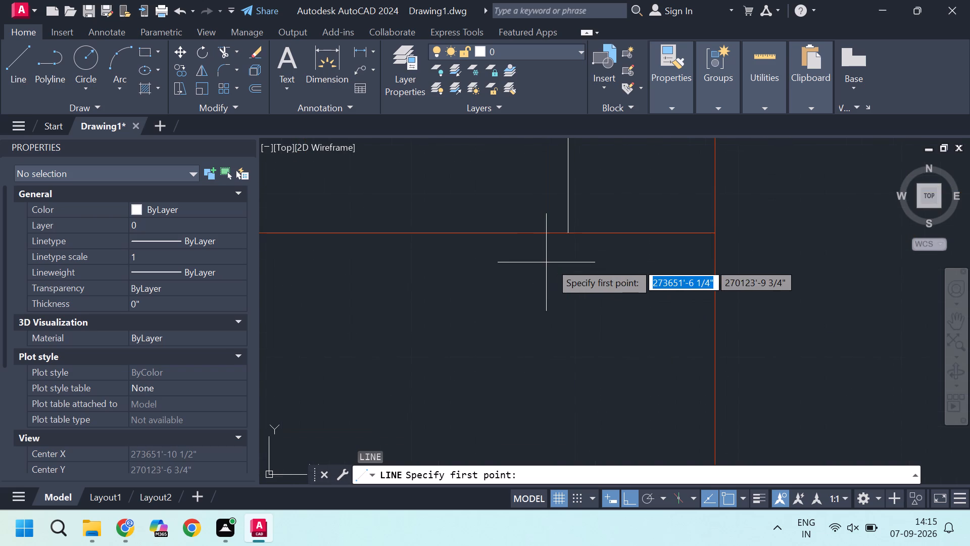
click(568, 233)
scroll(413, 231, down, 3)
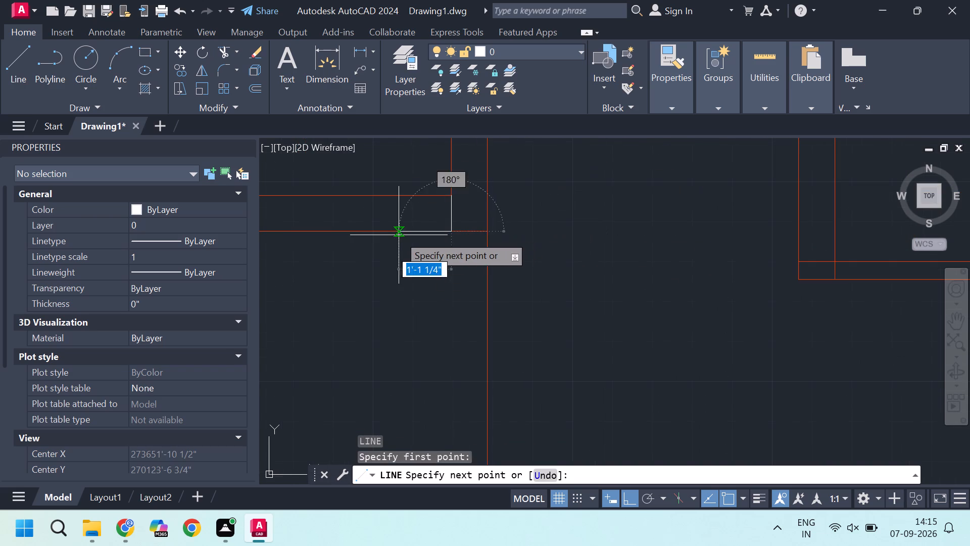
middle_drag(398, 235, 488, 245)
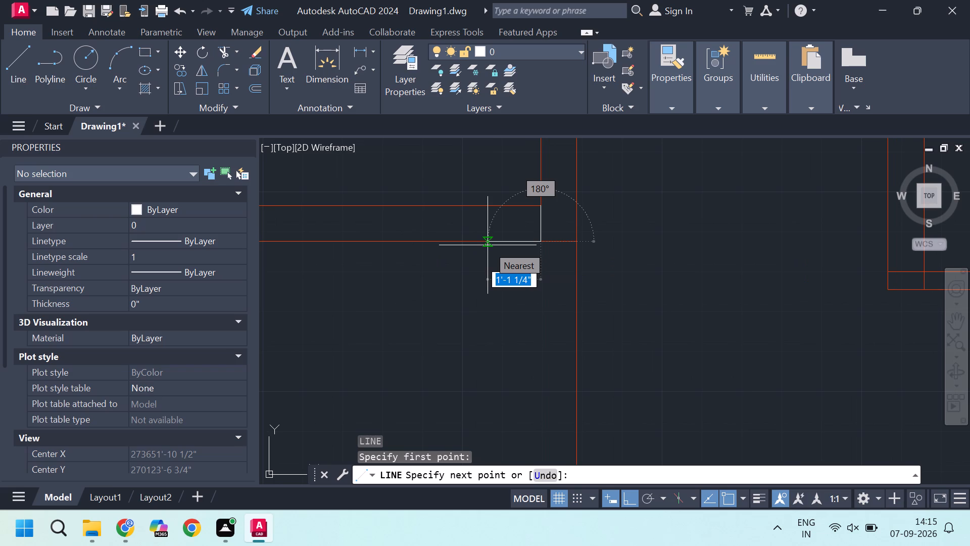
text(5'6)
key(Return)
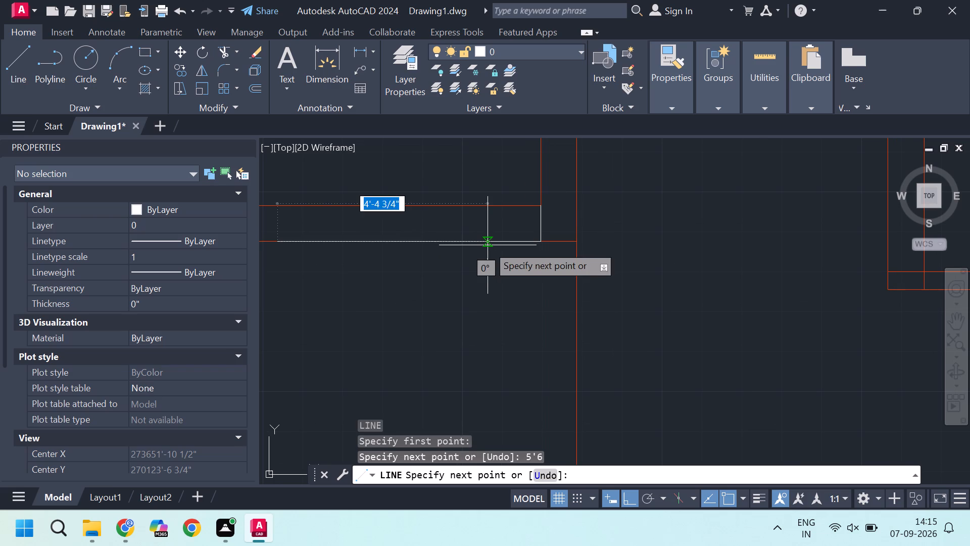
scroll(484, 245, down, 4)
scroll(446, 263, up, 4)
scroll(469, 296, down, 2)
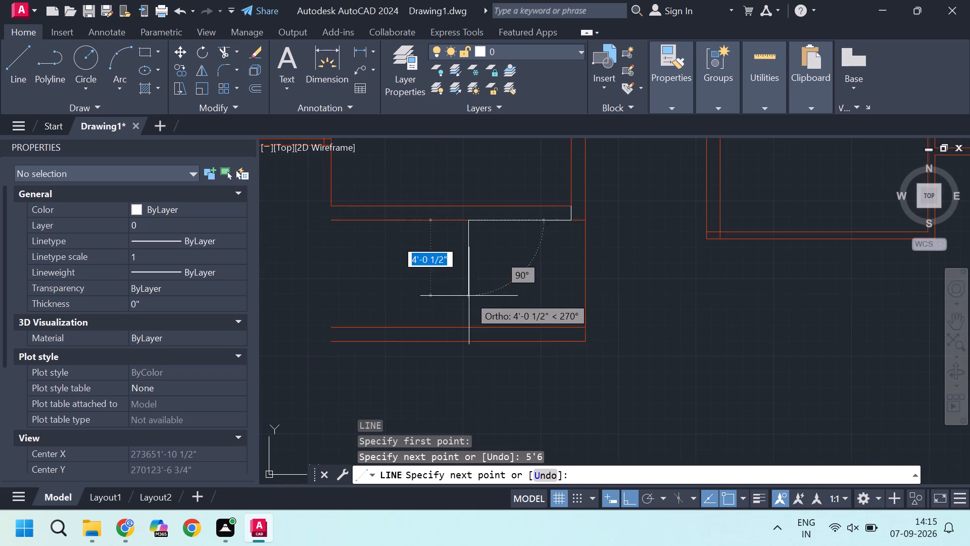
scroll(472, 312, up, 1)
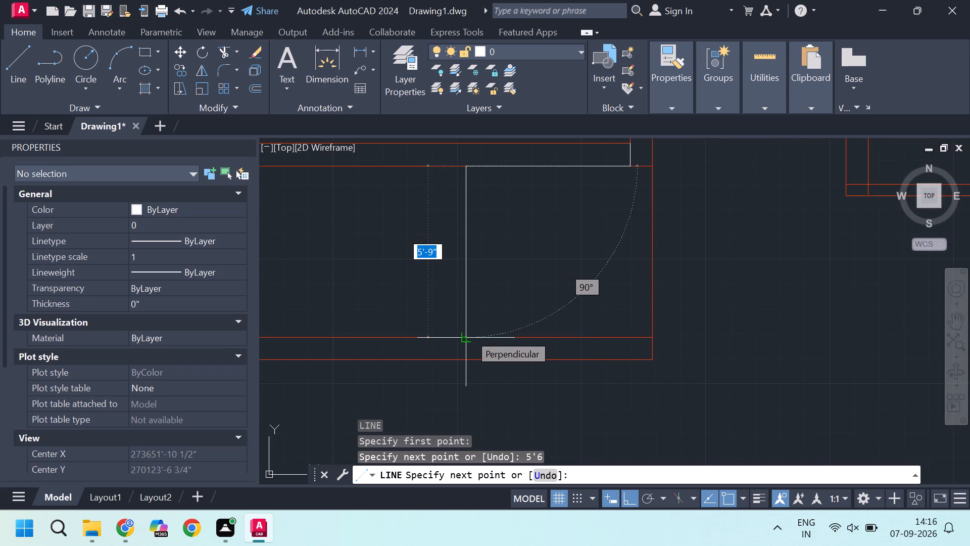
click(469, 334)
key(Escape)
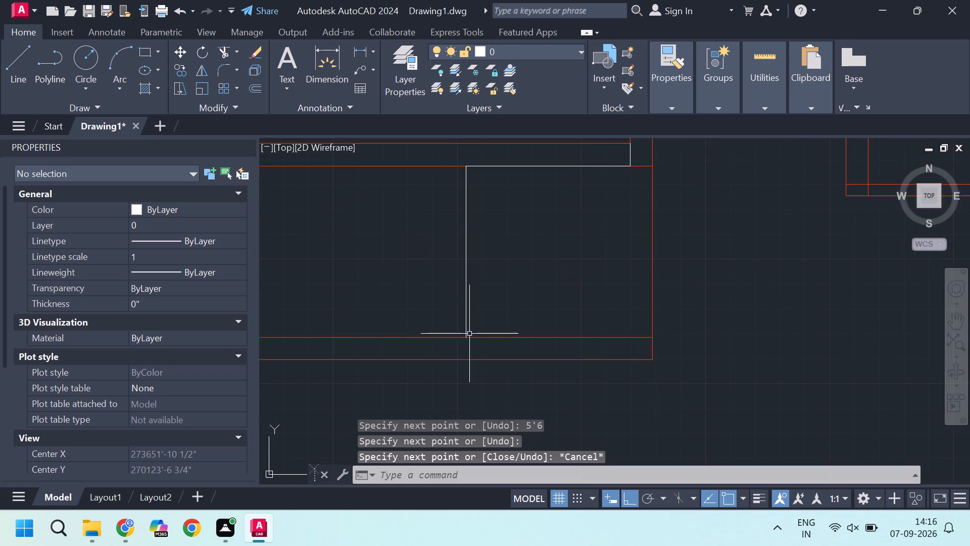
Offset the new 5'-9" vertical line 9" to the left to form the cross wall's thickness.
click(464, 257)
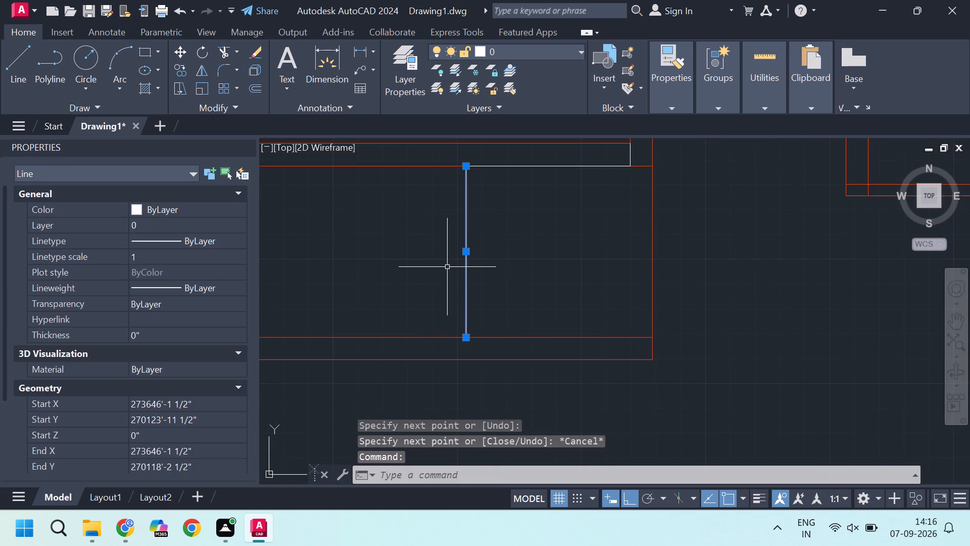
key(o)
key(Return)
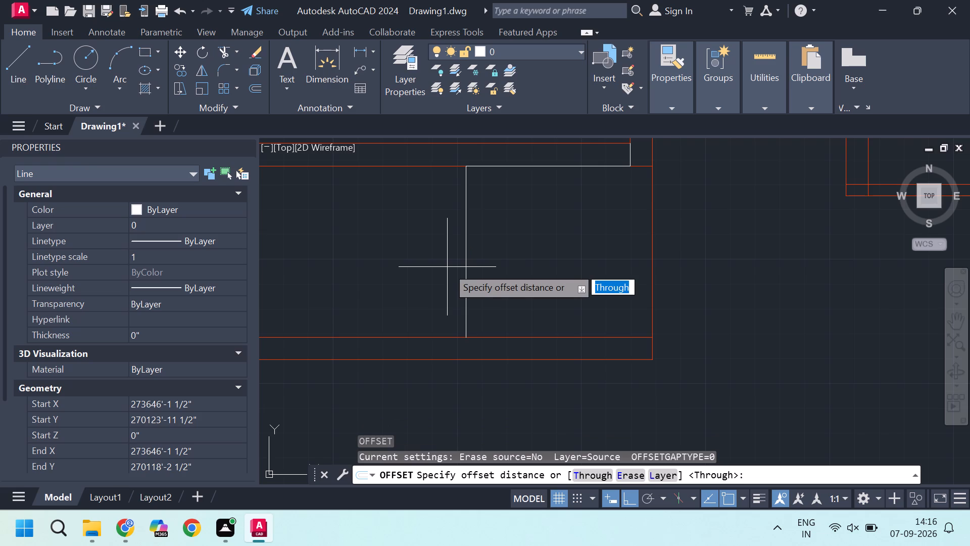
key(9)
key(Return)
click(447, 267)
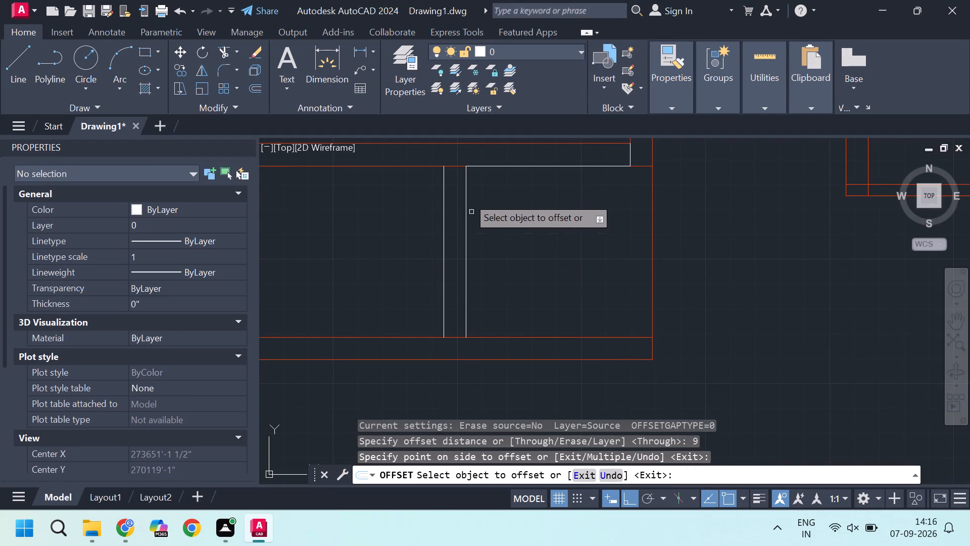
key(Escape)
Assign both vertical lines of the new cross wall to the wall layer.
drag(502, 230, 492, 232)
click(381, 206)
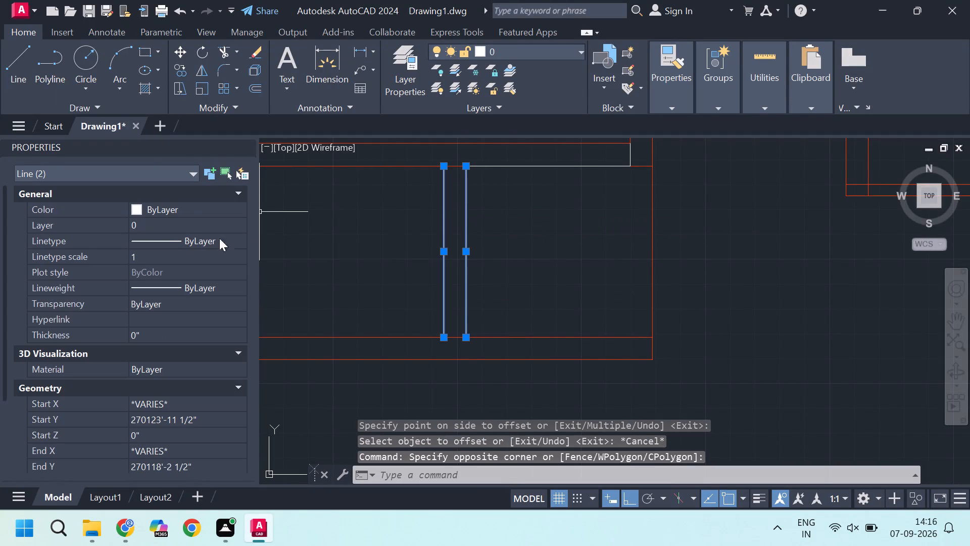
double_click(182, 224)
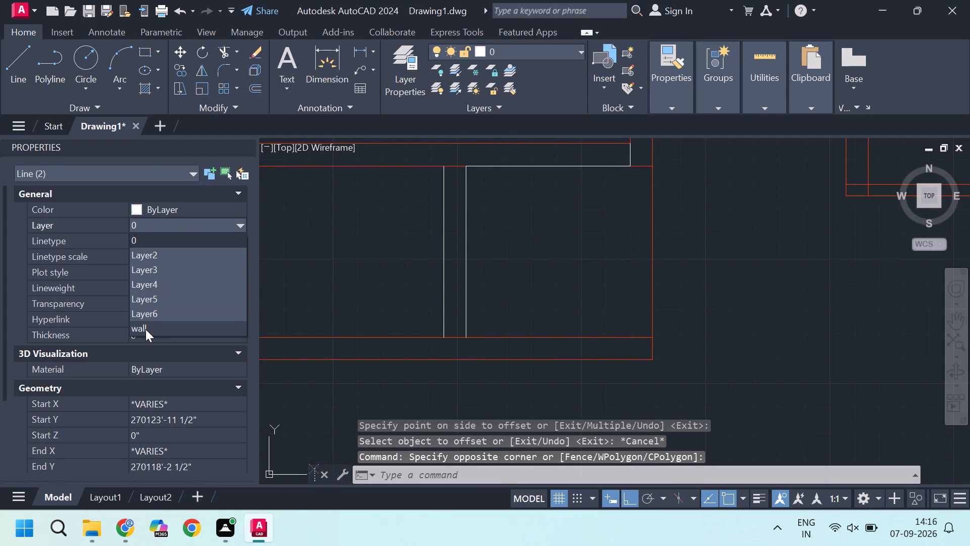
click(145, 329)
key(Escape)
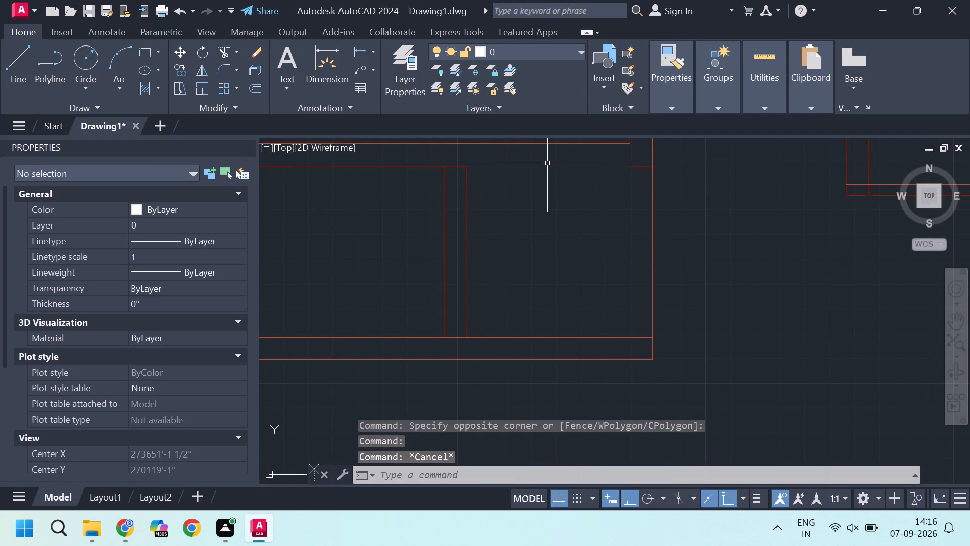
Delete the 5'-6" horizontal guide line along the room's outer bottom wall line.
click(545, 168)
key(Delete)
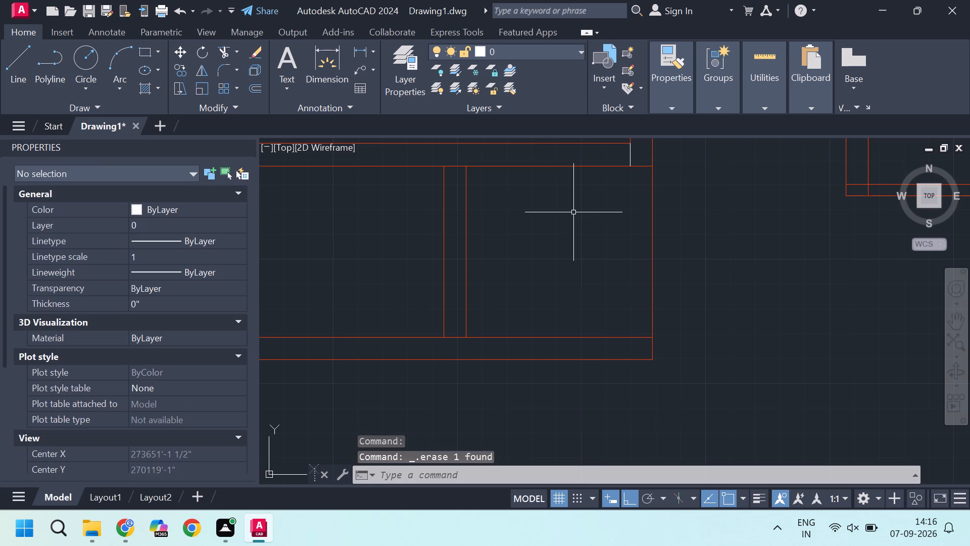
Delete the short 9" vertical line crossing the room's bottom wall at its inner lower-right corner.
scroll(573, 212, down, 1)
scroll(510, 177, up, 1)
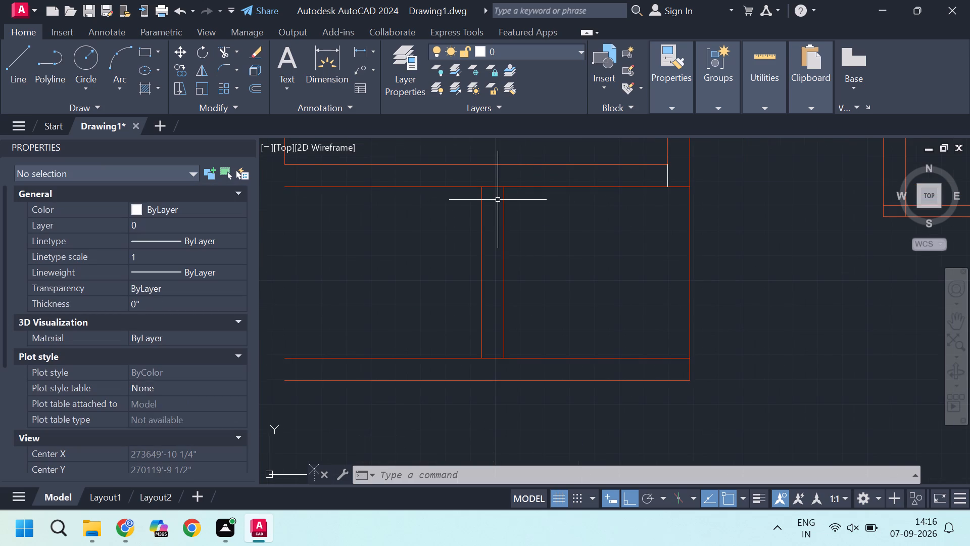
scroll(560, 173, down, 1)
middle_drag(547, 167, 541, 204)
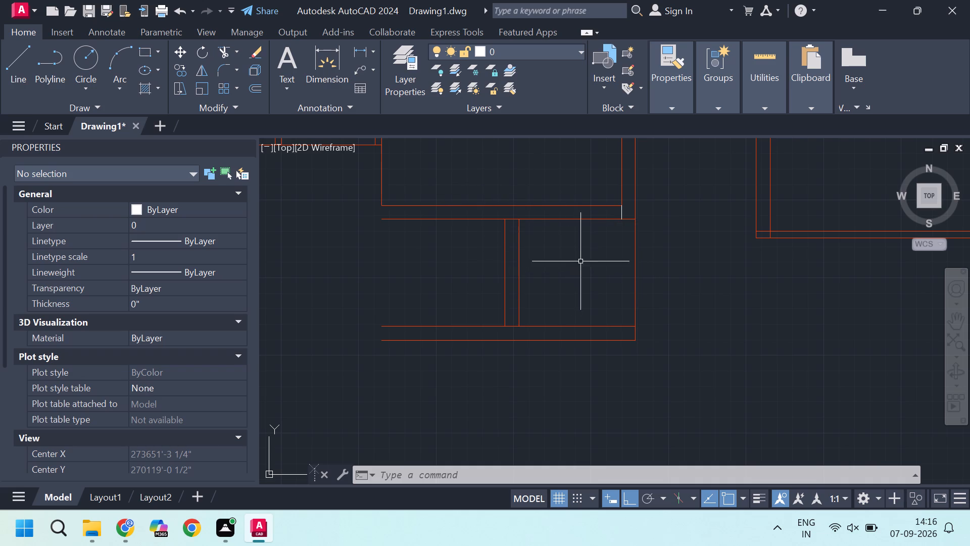
scroll(609, 223, up, 2)
middle_drag(611, 235, 601, 269)
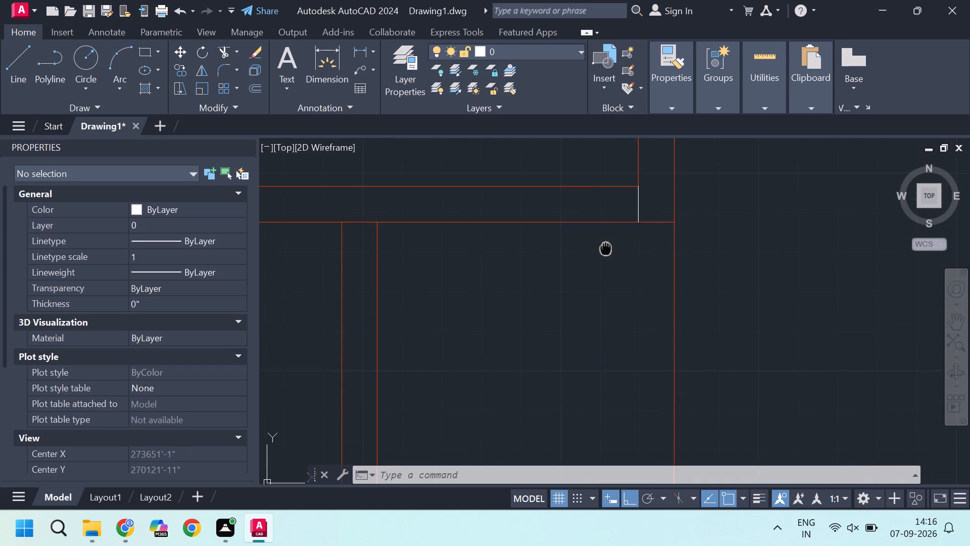
middle_drag(601, 269, 605, 277)
scroll(624, 263, down, 3)
scroll(631, 260, up, 2)
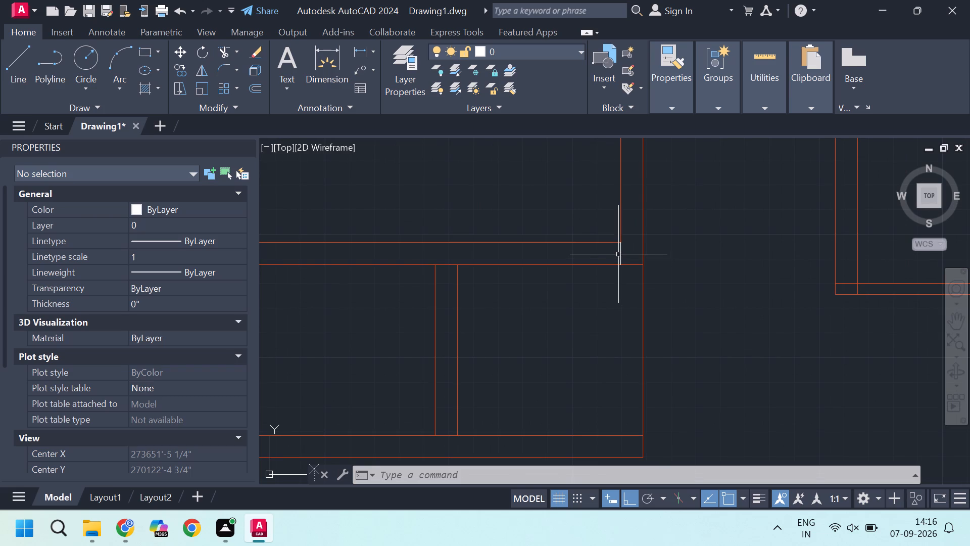
scroll(625, 255, down, 1)
scroll(625, 255, up, 1)
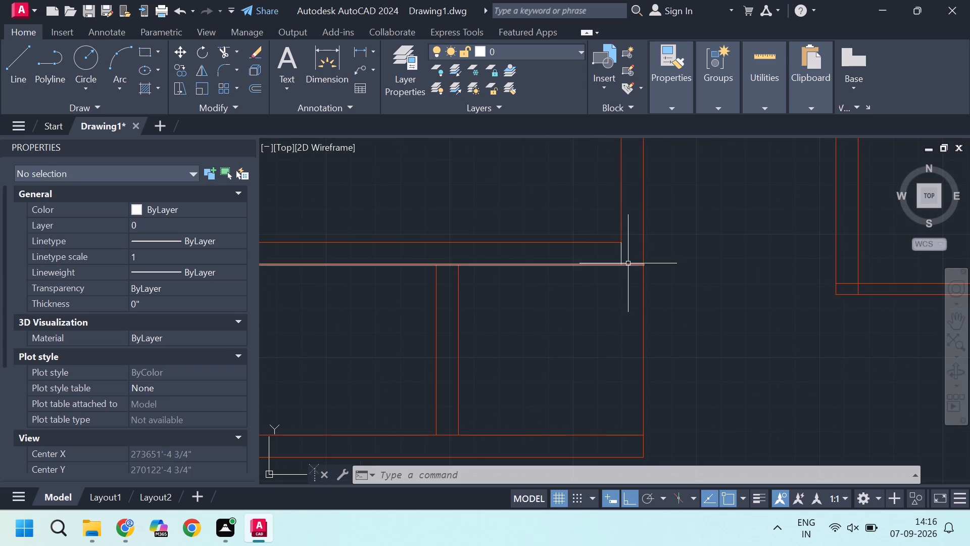
scroll(622, 258, down, 1)
scroll(609, 297, up, 1)
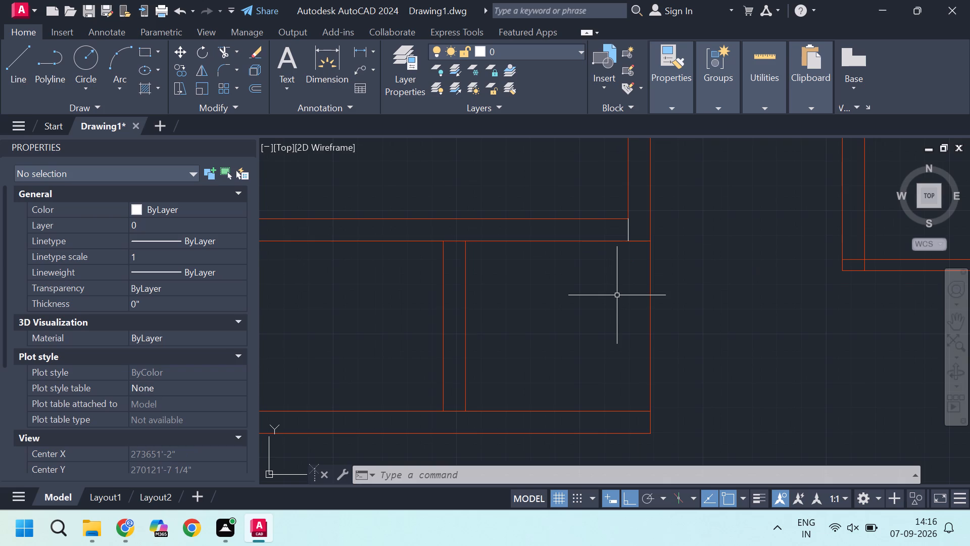
click(629, 227)
key(Delete)
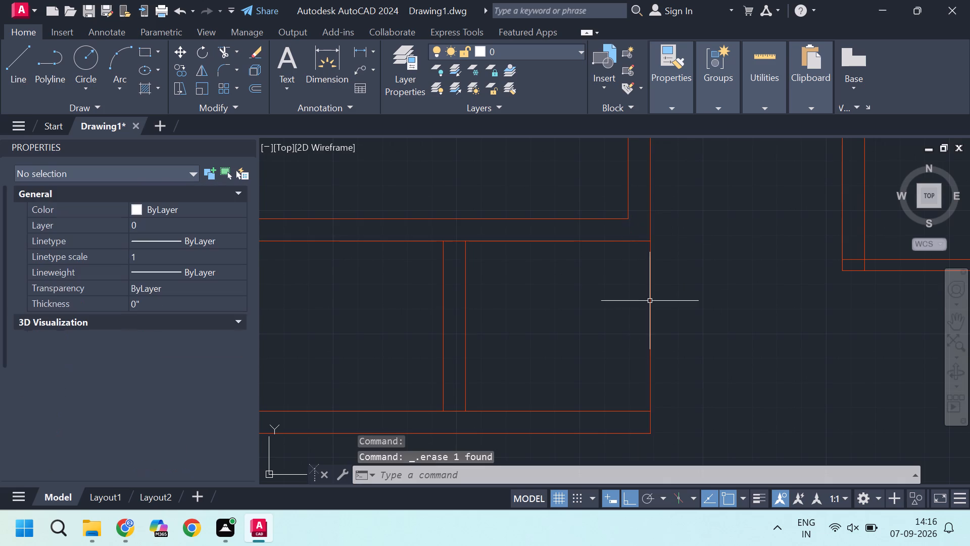
Draw a line from the room's inner lower-right corner about 1'-11" down, then across to the outer right wall line.
key(l)
key(Return)
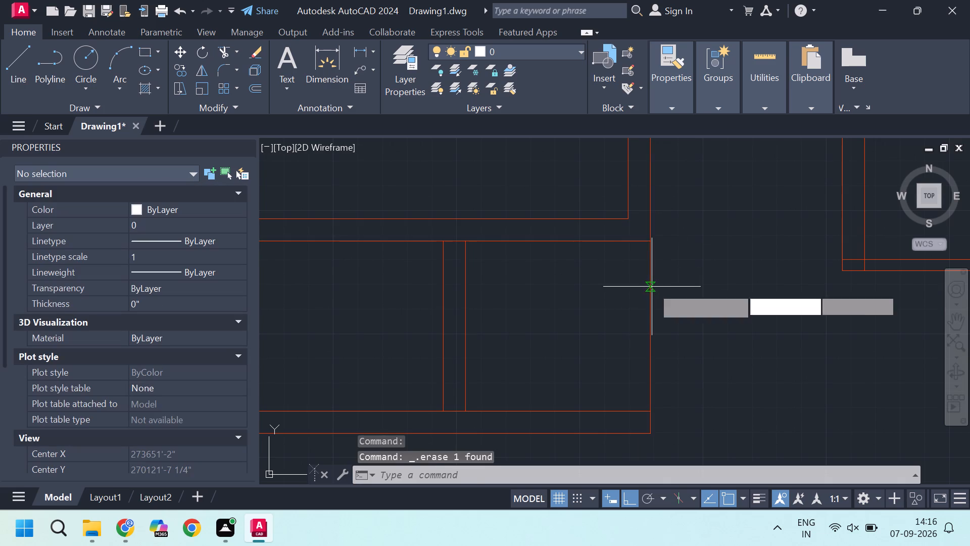
click(630, 220)
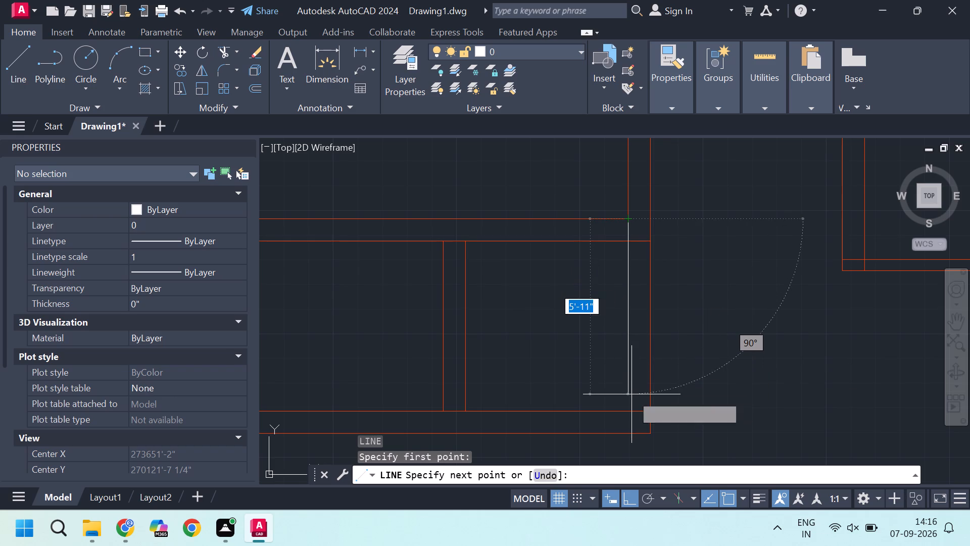
scroll(620, 258, up, 1)
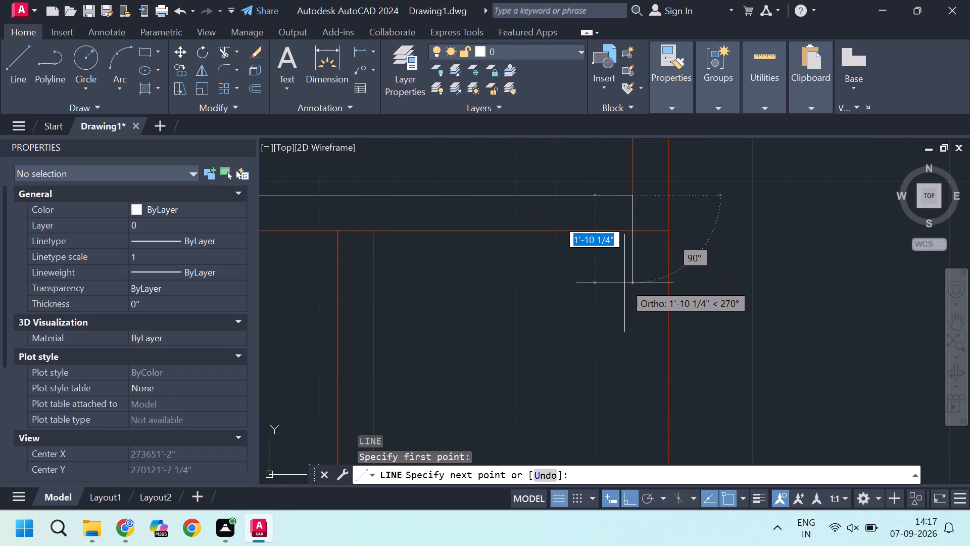
click(626, 286)
click(667, 286)
key(Escape)
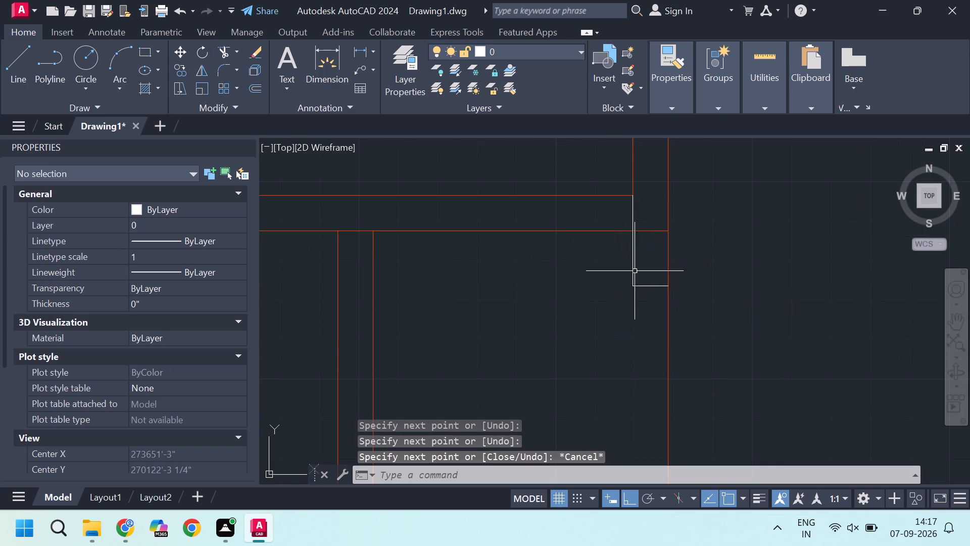
Assign the new vertical line and the short horizontal line at its lower end to the wall layer.
click(633, 209)
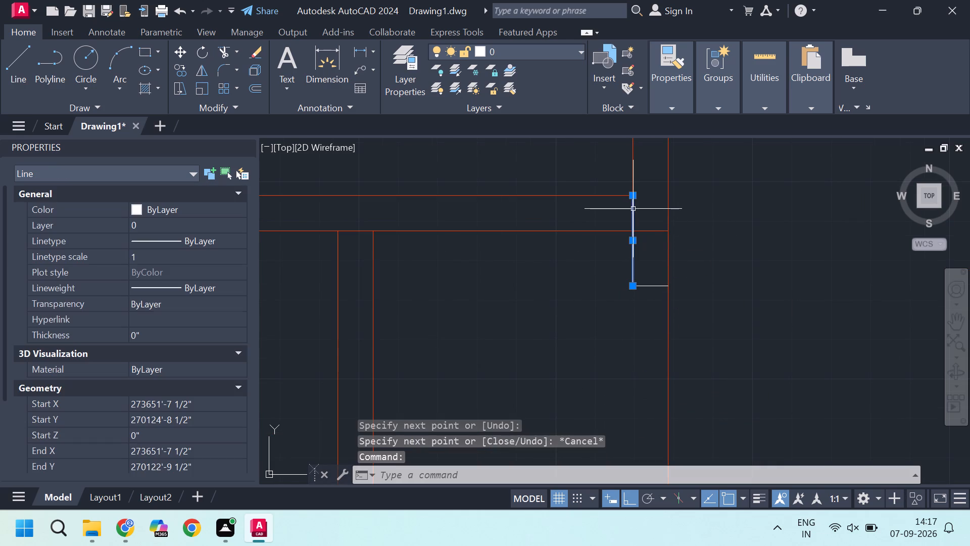
double_click(195, 221)
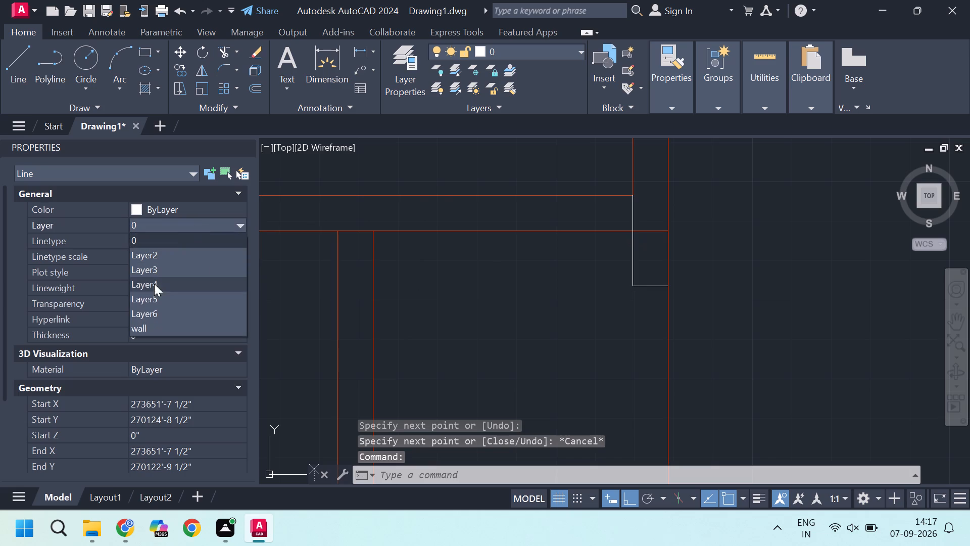
click(158, 324)
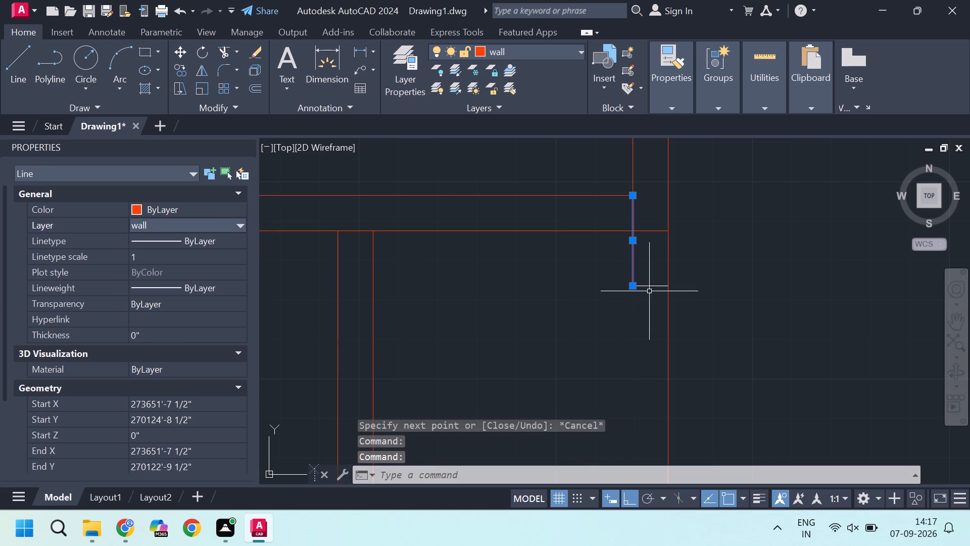
click(651, 288)
click(188, 221)
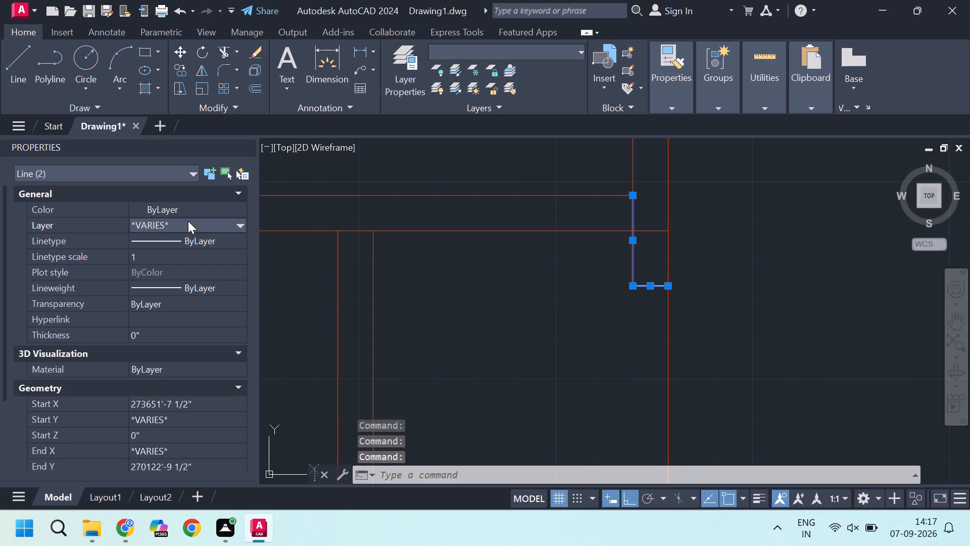
click(188, 221)
click(156, 329)
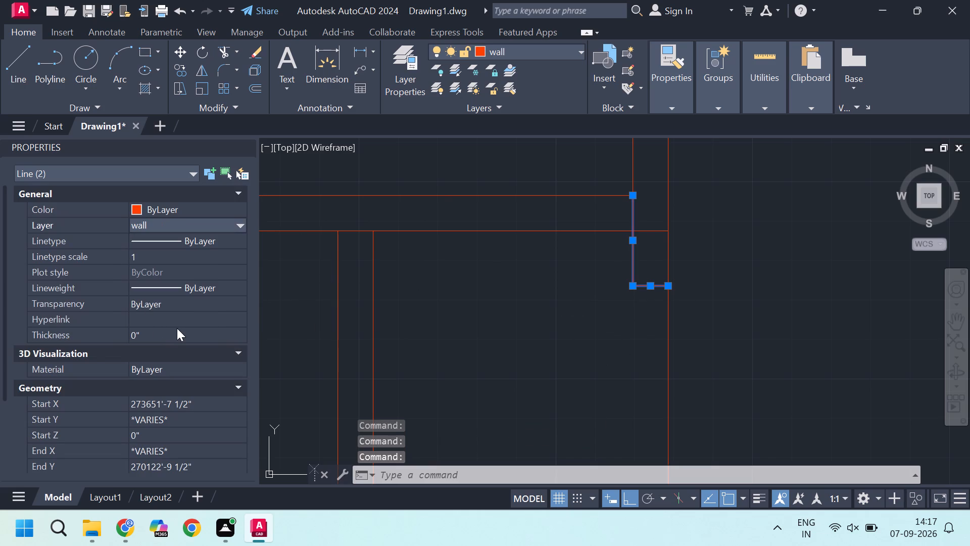
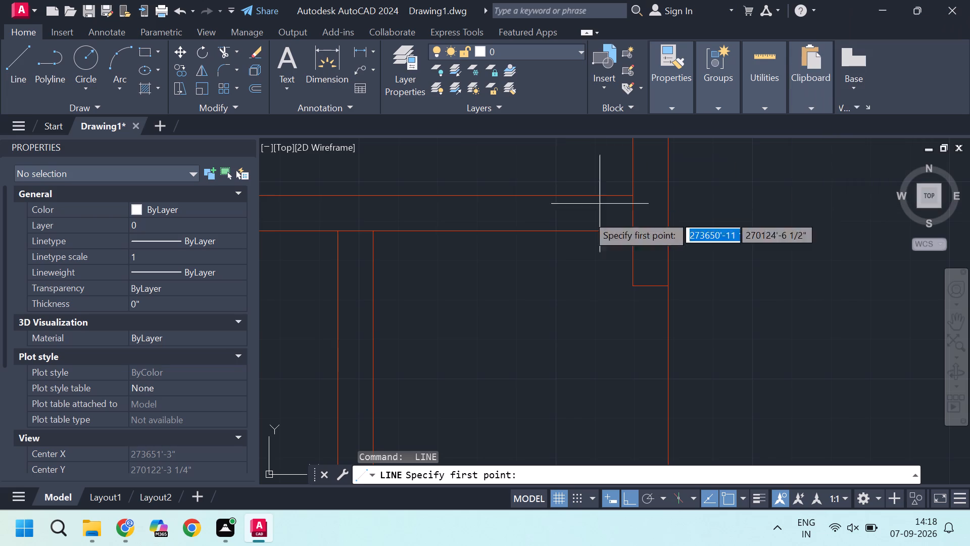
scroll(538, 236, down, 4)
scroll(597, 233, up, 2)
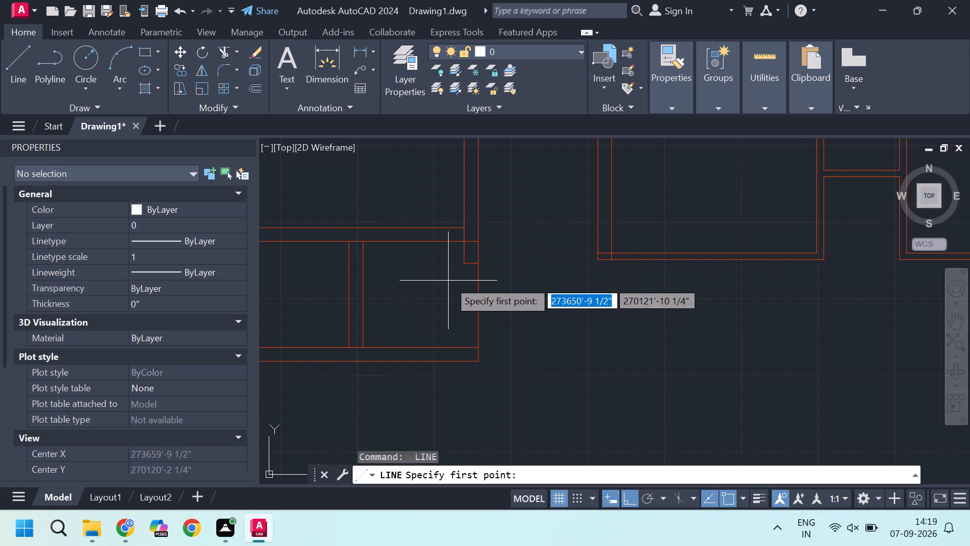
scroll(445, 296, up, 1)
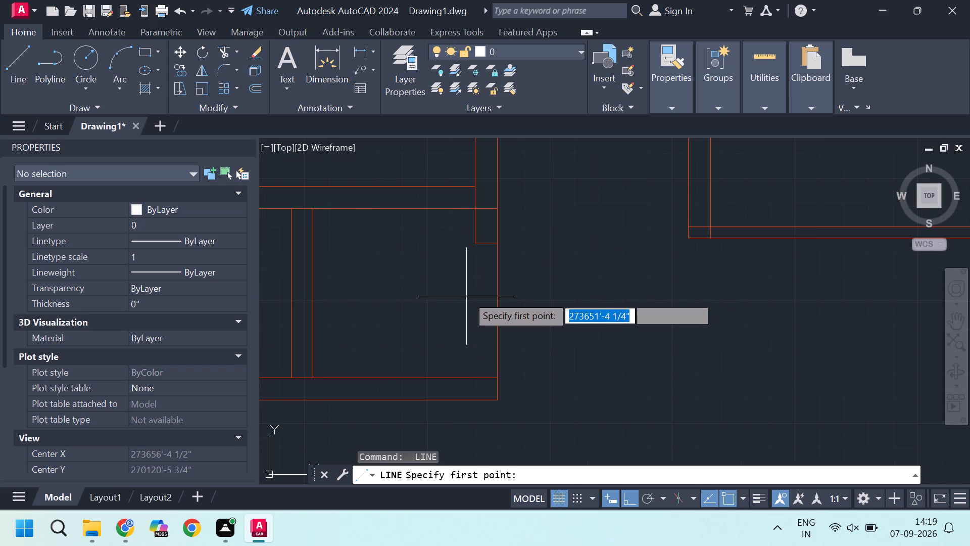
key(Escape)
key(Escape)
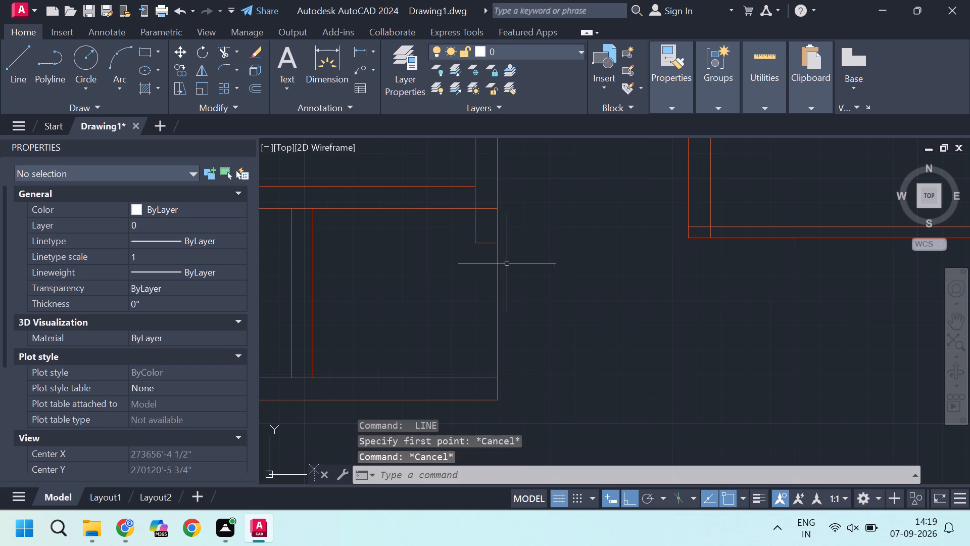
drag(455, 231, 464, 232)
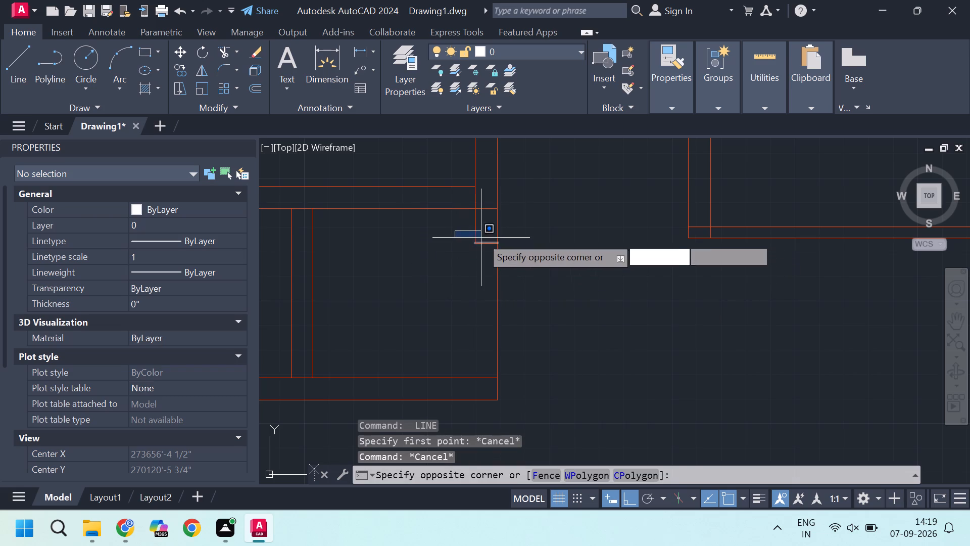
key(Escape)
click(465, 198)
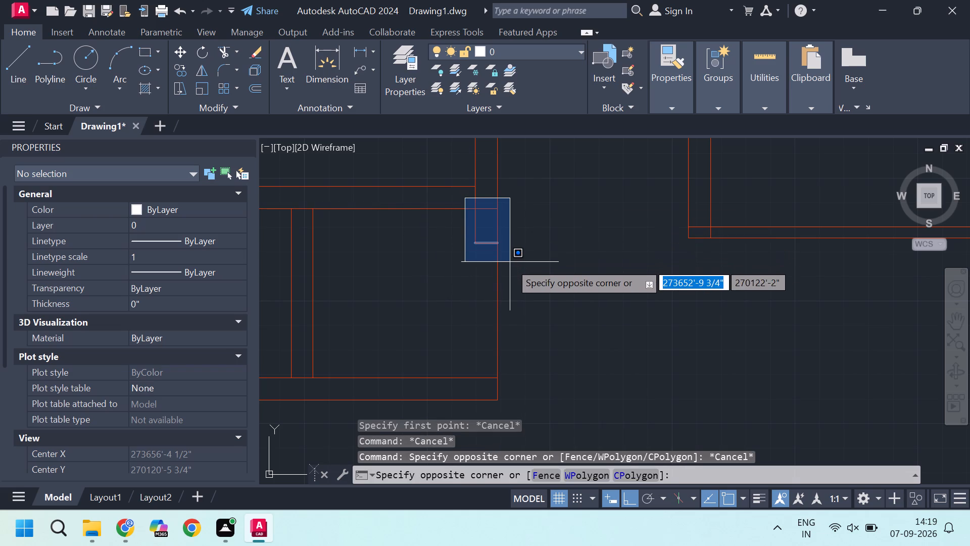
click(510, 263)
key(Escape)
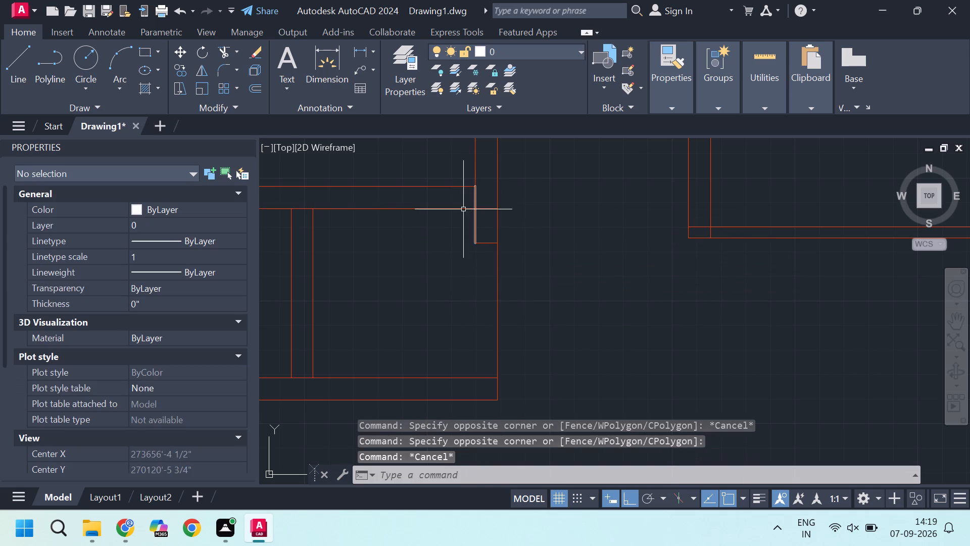
Mirror the short vertical and horizontal wall-end lines about the midpoint between the small room's top and bottom walls, keeping the originals.
scroll(478, 223, up, 1)
scroll(475, 227, down, 1)
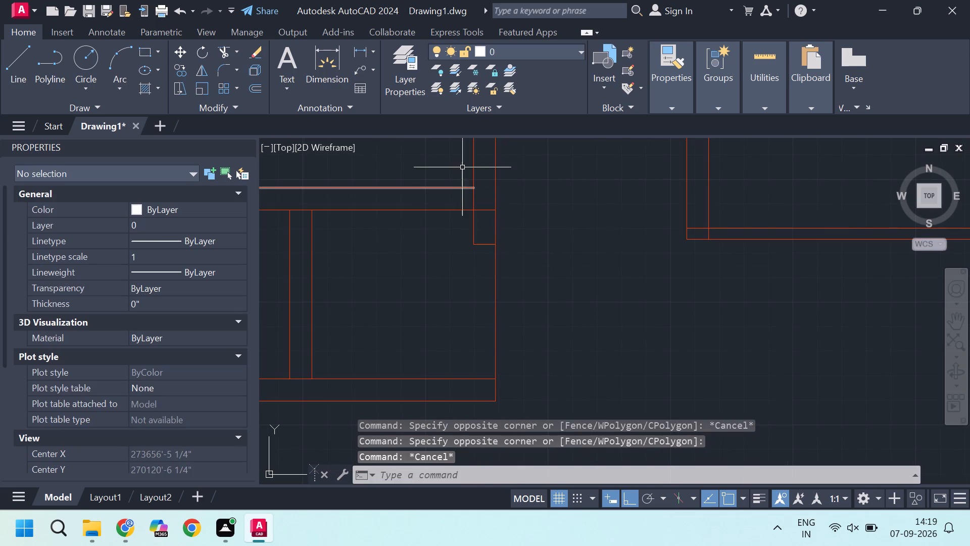
click(461, 166)
click(522, 261)
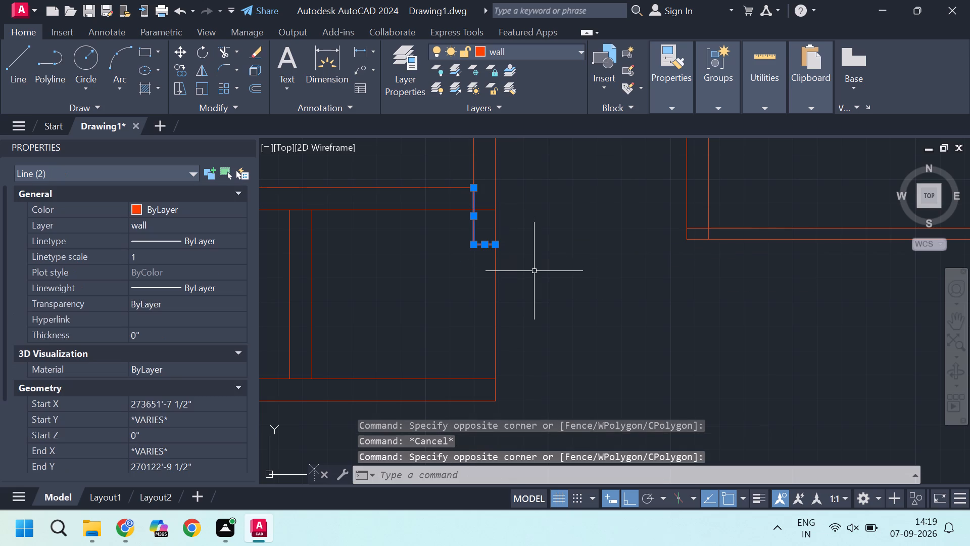
text(mi)
key(Return)
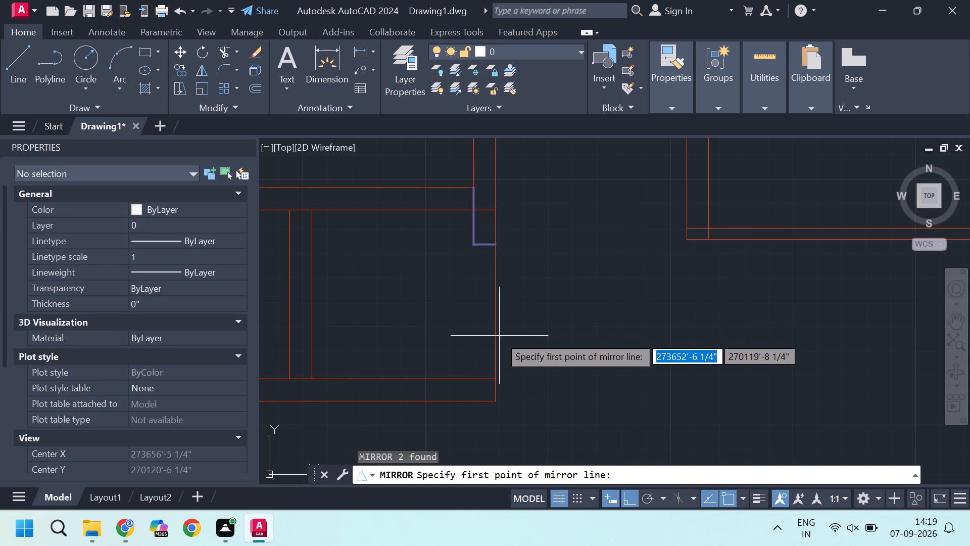
shift+right_click(521, 270)
click(572, 195)
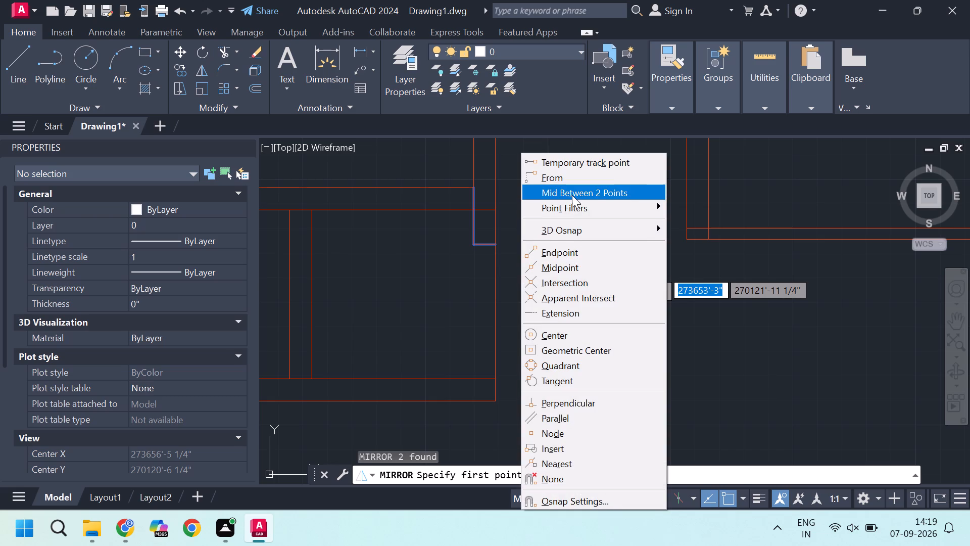
drag(497, 210, 497, 219)
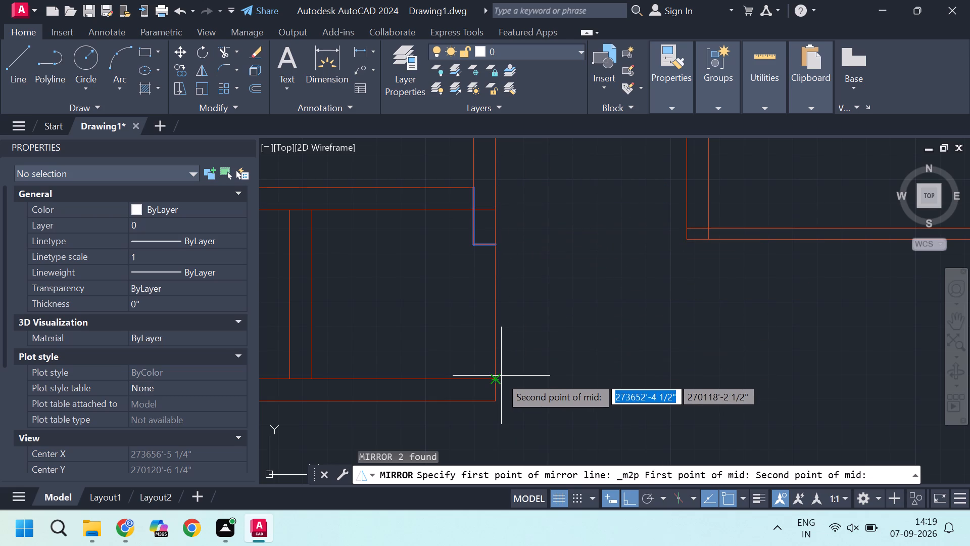
click(499, 380)
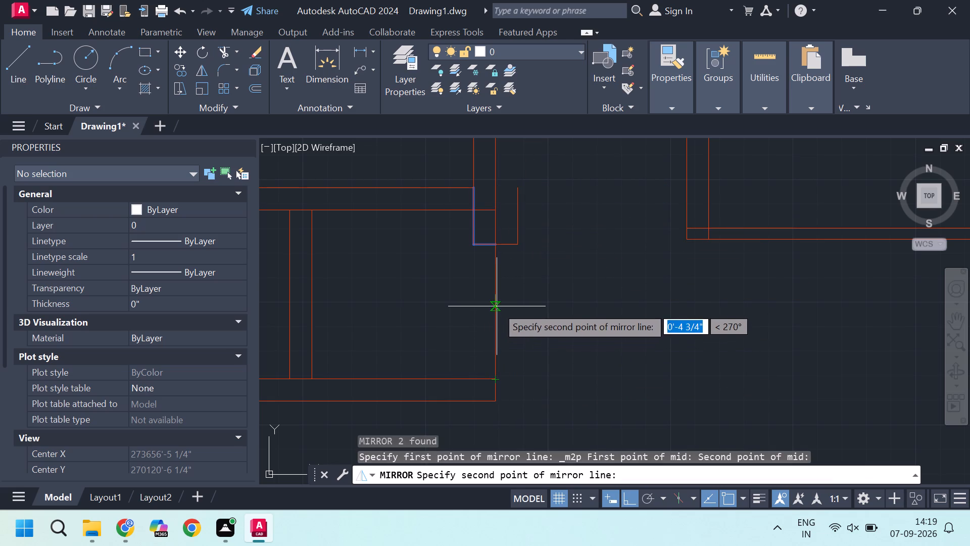
click(562, 305)
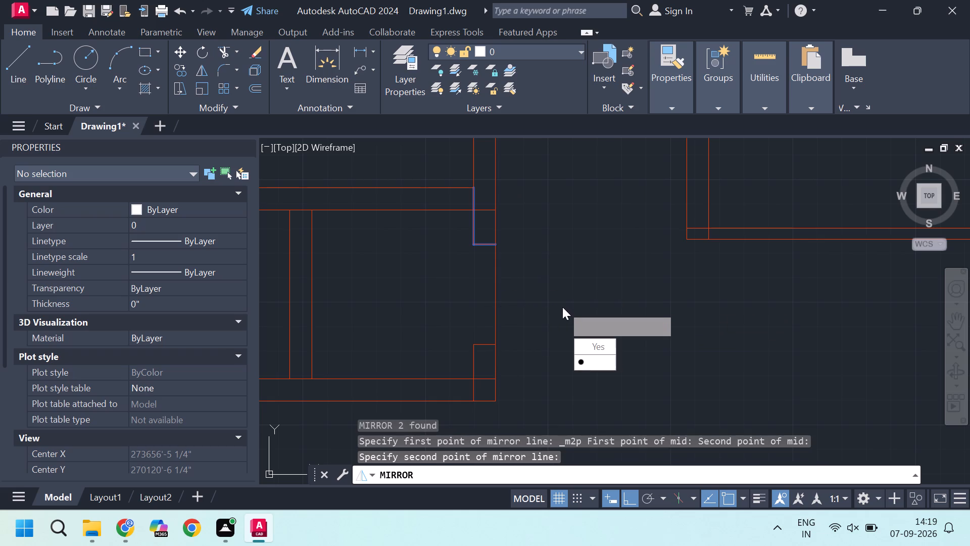
drag(601, 364, 562, 305)
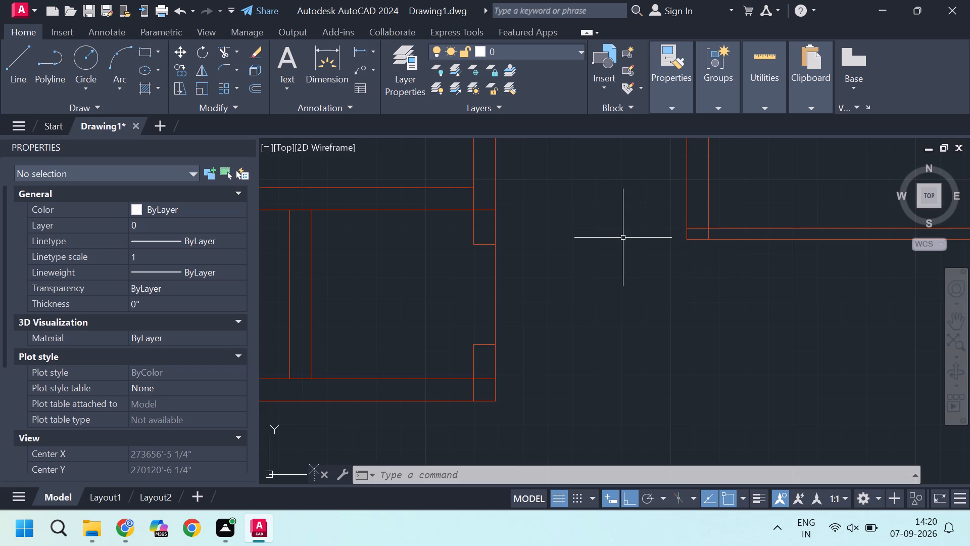
Examine the wall ends and junctions around the lower rooms for places where wall lines are still missing.
scroll(564, 244, down, 2)
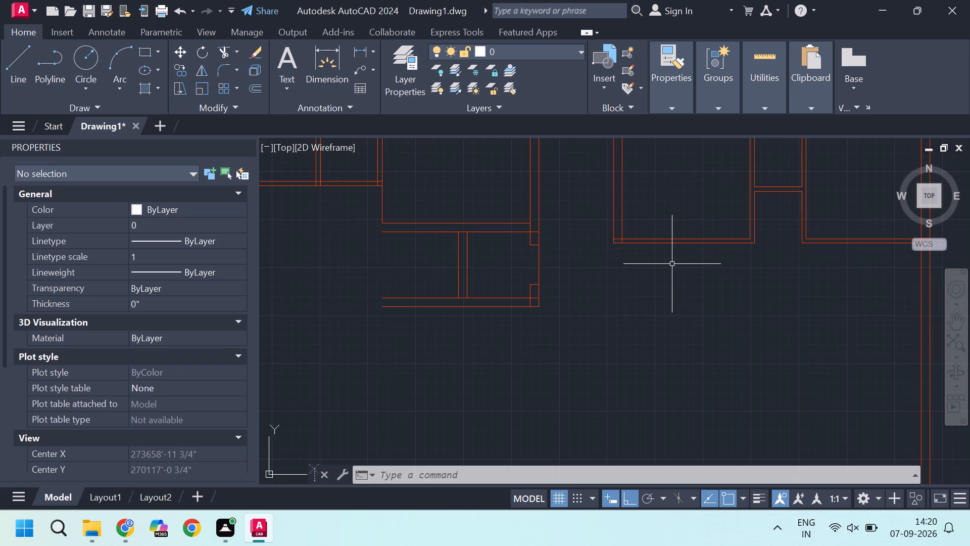
scroll(656, 267, down, 1)
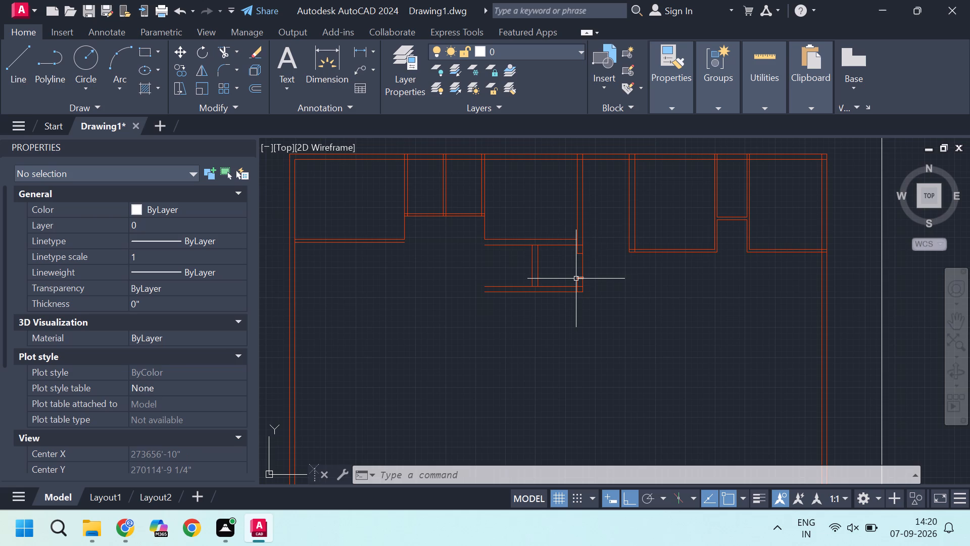
scroll(471, 132, up, 2)
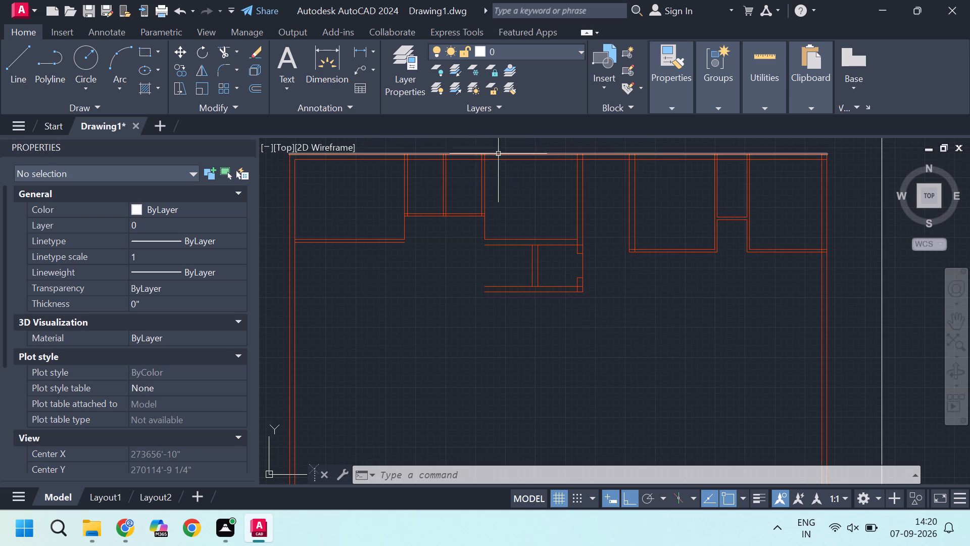
scroll(497, 154, up, 1)
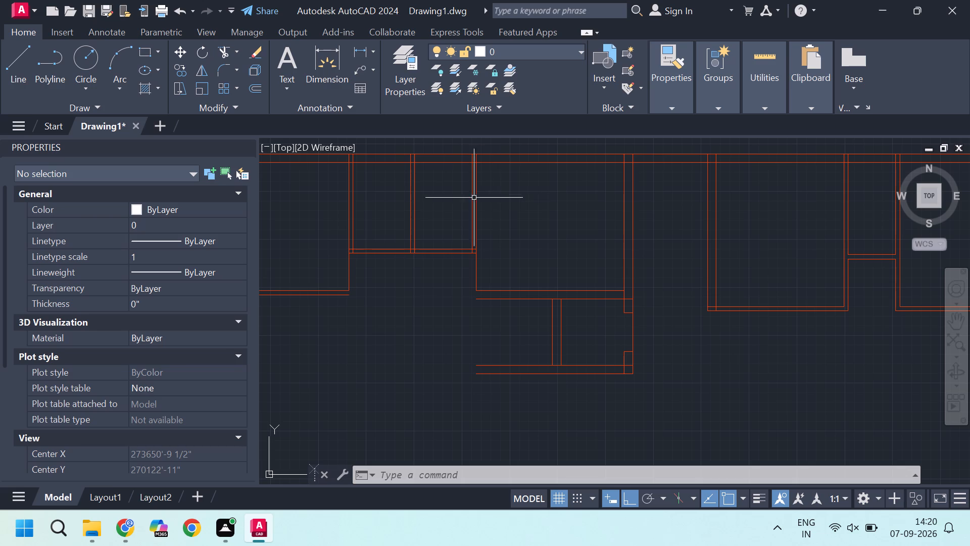
scroll(461, 224, down, 2)
scroll(412, 247, up, 2)
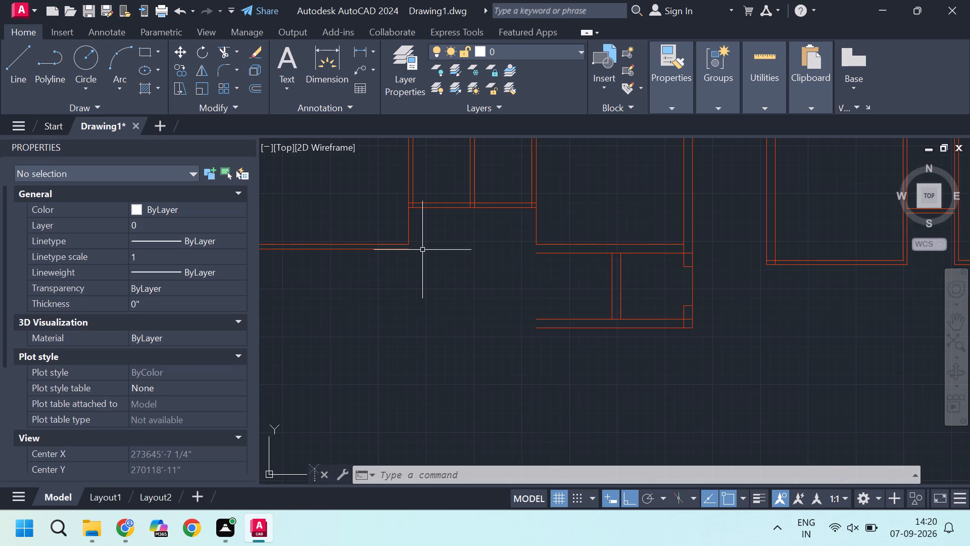
scroll(421, 249, up, 1)
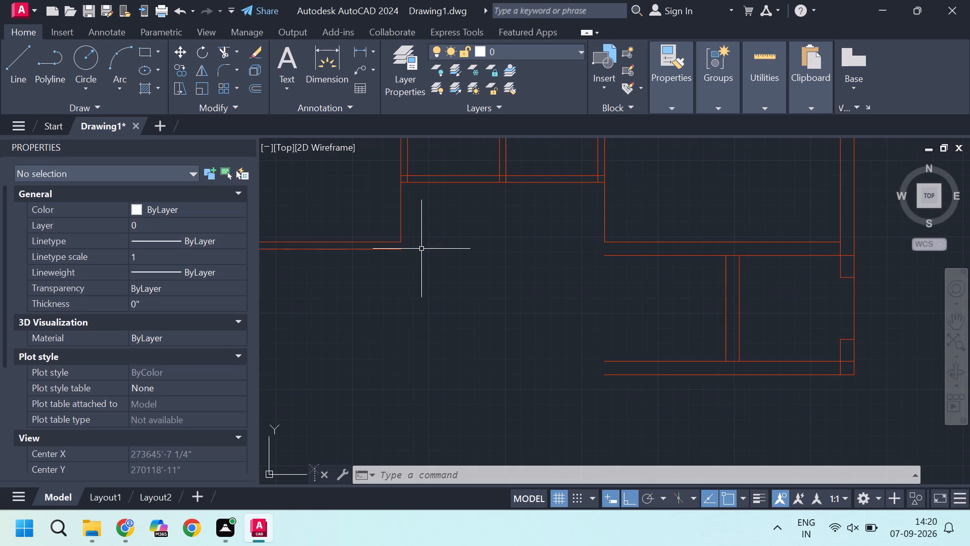
scroll(427, 258, down, 1)
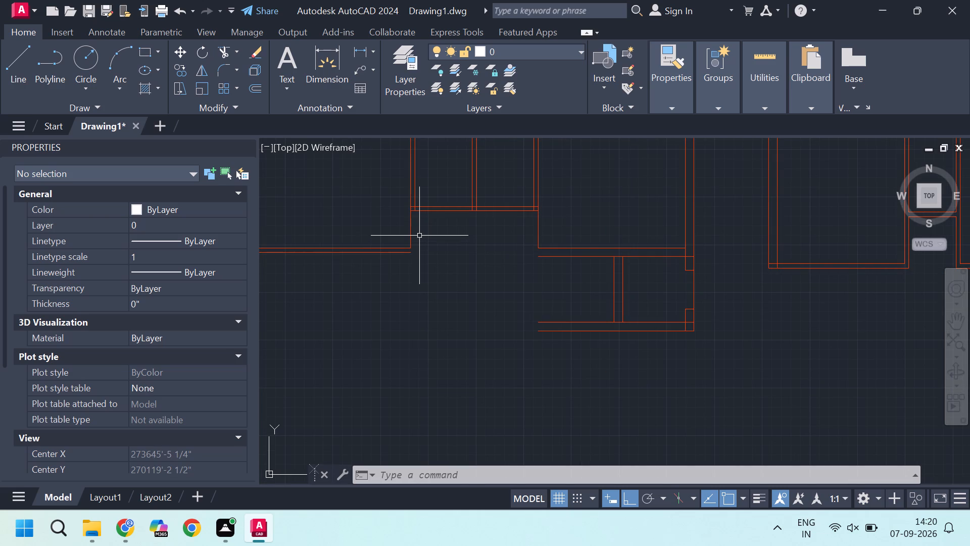
scroll(420, 252, up, 1)
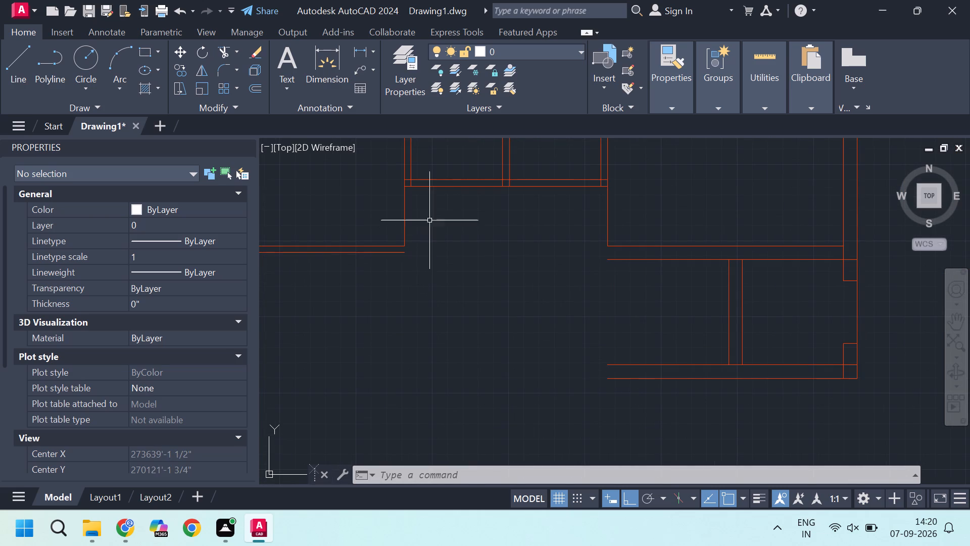
scroll(413, 173, up, 1)
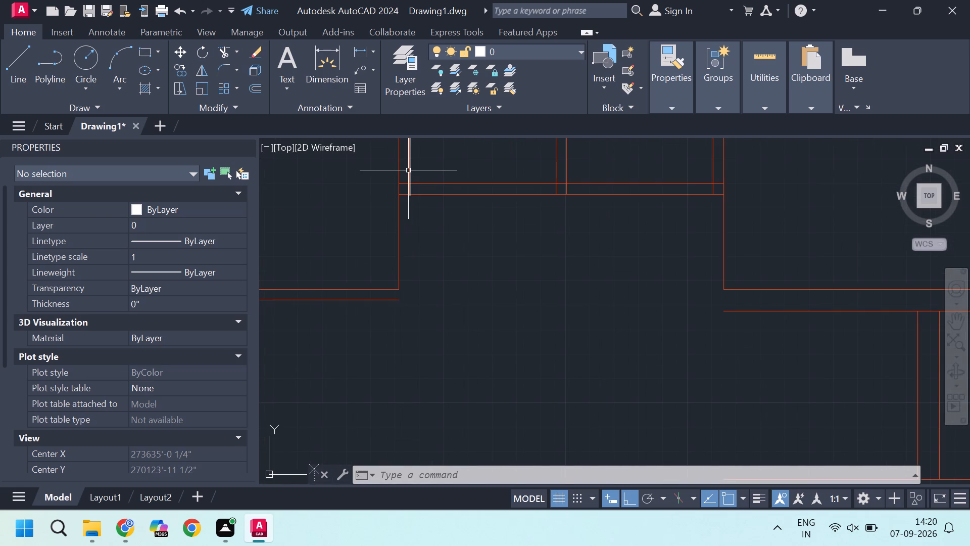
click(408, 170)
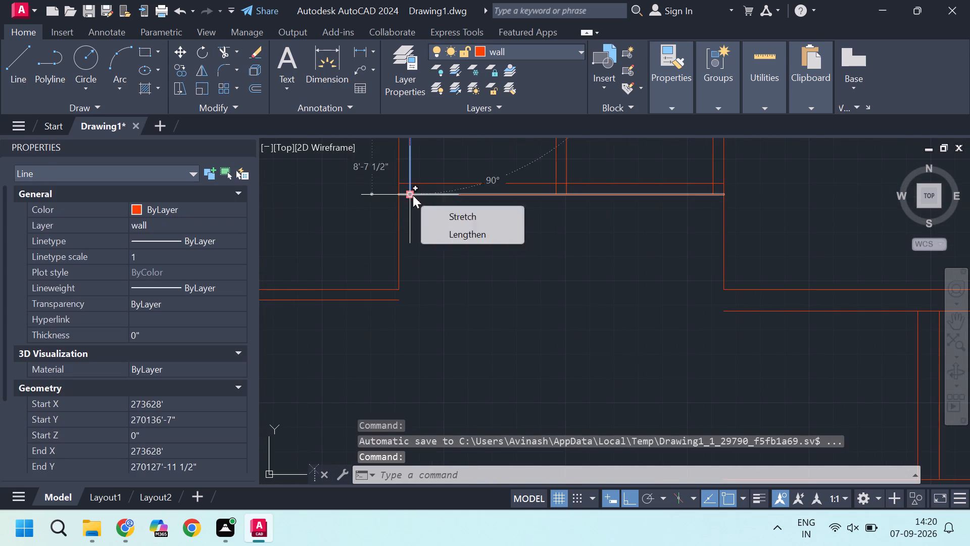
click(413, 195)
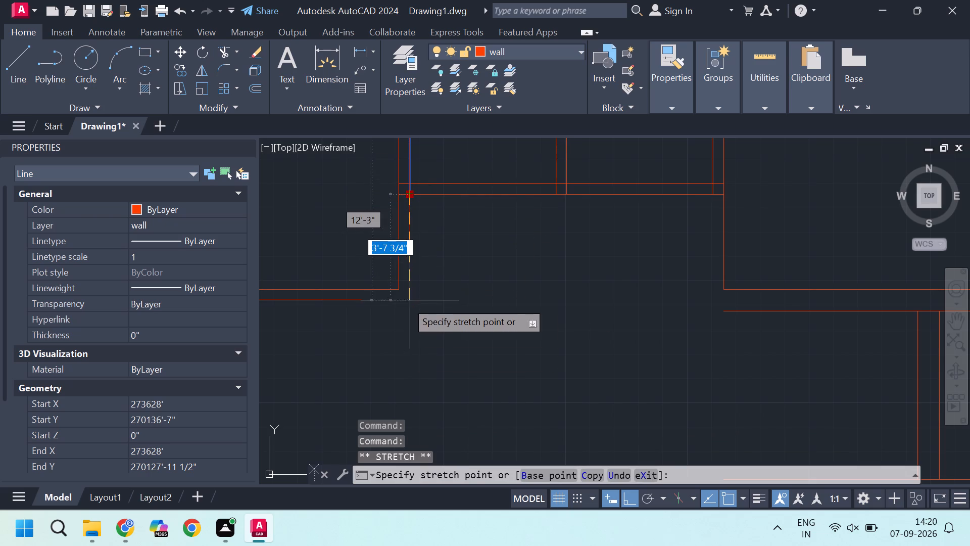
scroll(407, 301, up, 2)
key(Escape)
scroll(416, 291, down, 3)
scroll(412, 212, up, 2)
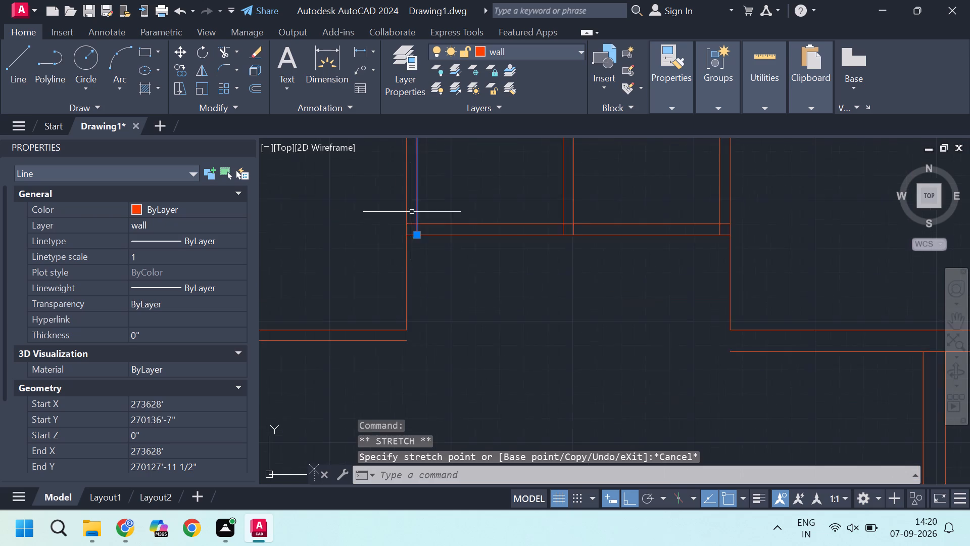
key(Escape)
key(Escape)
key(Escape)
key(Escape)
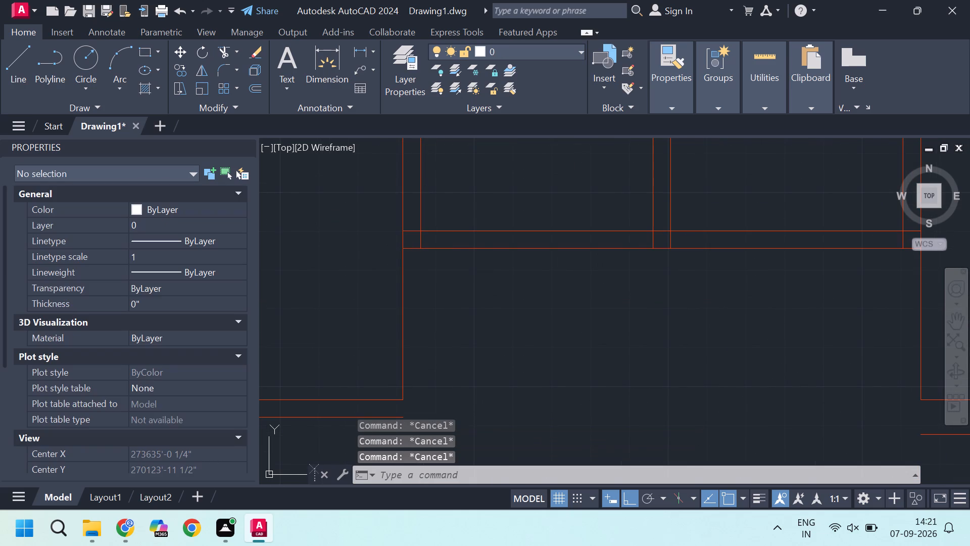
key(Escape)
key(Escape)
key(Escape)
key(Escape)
Draw a line about 3'-7 1/2" down from the narrow rooms' lower-left inner wall end, then across to the left room's outer bottom wall line.
key(l)
click(501, 308)
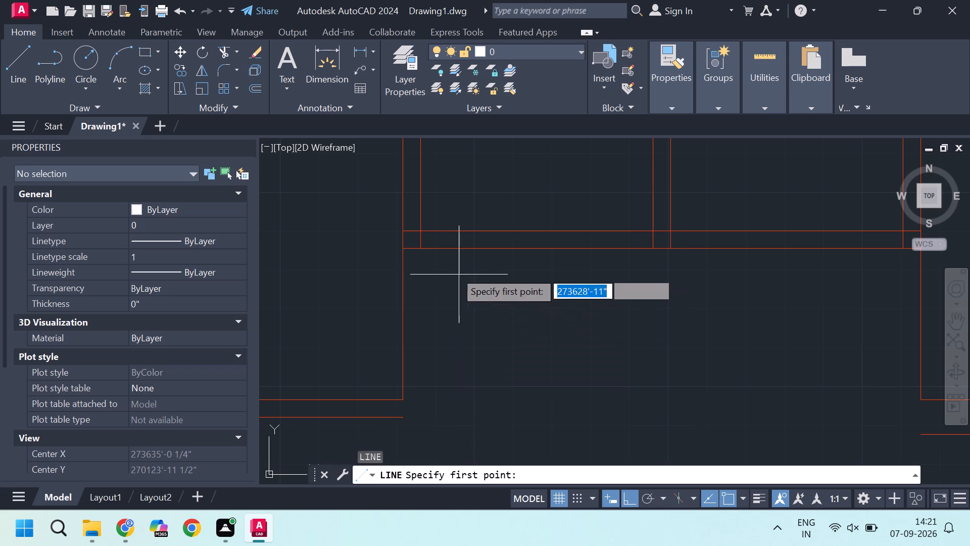
drag(422, 250, 425, 257)
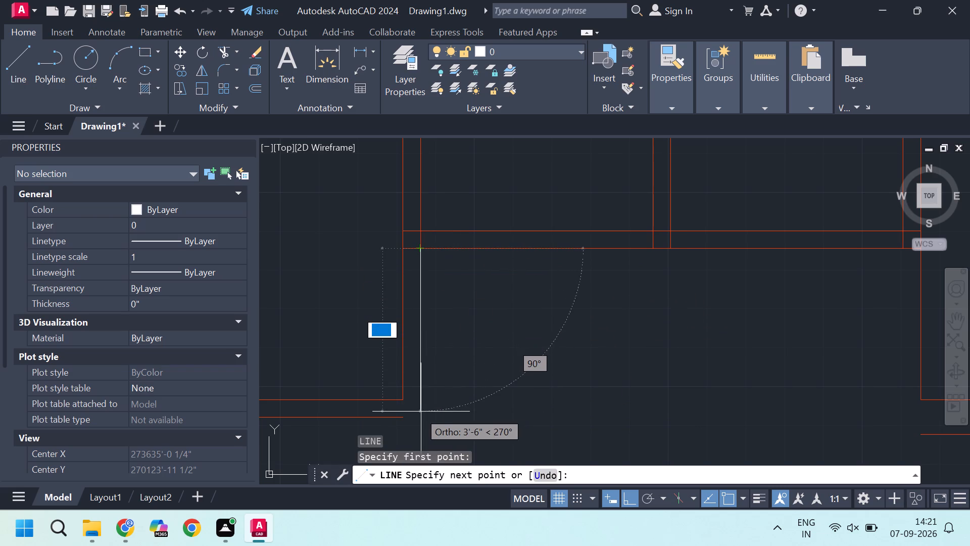
click(424, 417)
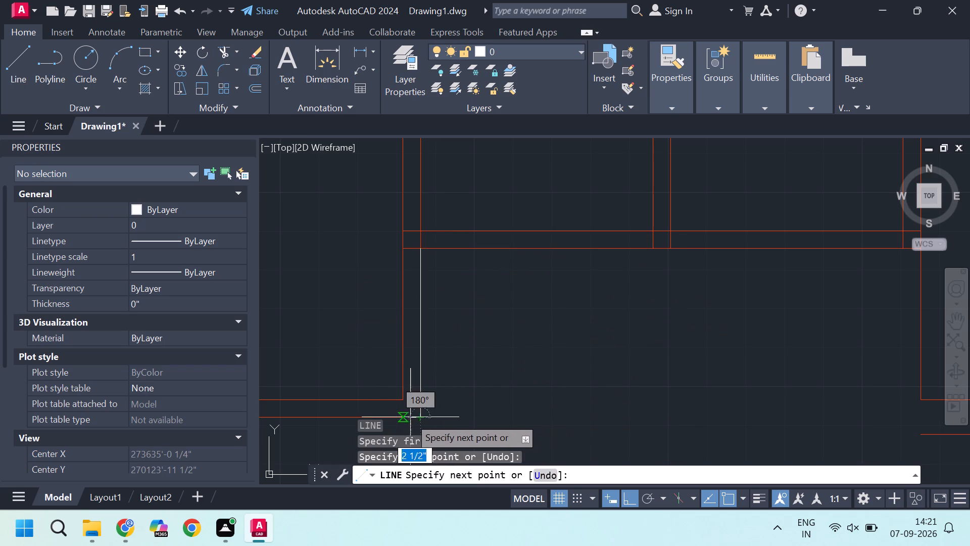
click(405, 417)
key(Escape)
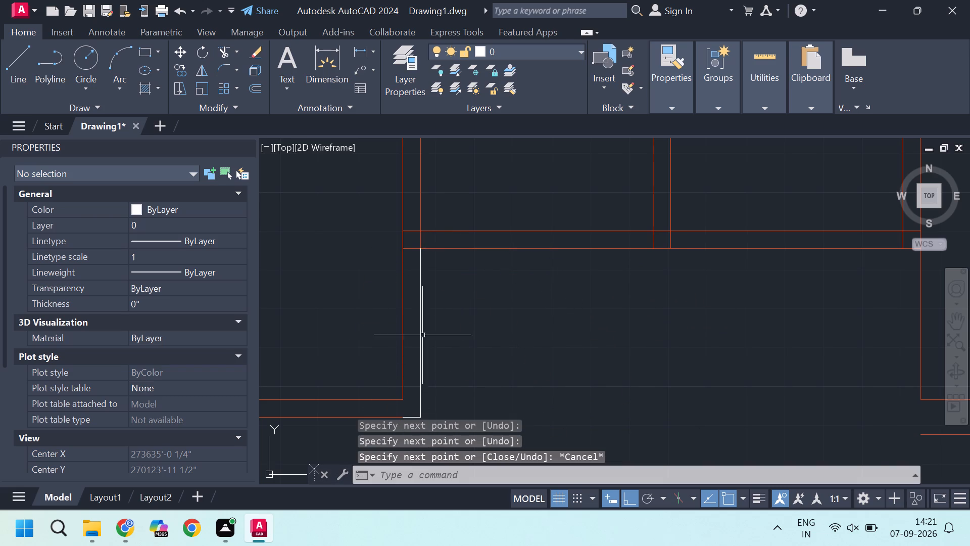
Set the colour of the newly drawn vertical line and its short horizontal line at the left room's lower corner to Red.
scroll(447, 333, down, 2)
scroll(441, 346, up, 3)
middle_drag(443, 377, 443, 295)
drag(452, 356, 440, 355)
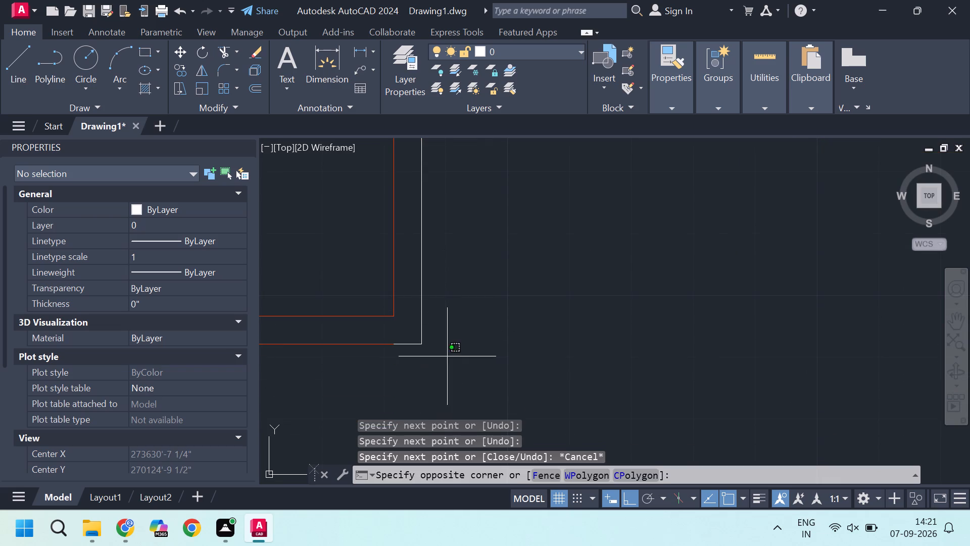
drag(440, 355, 434, 353)
click(411, 317)
scroll(454, 334, down, 1)
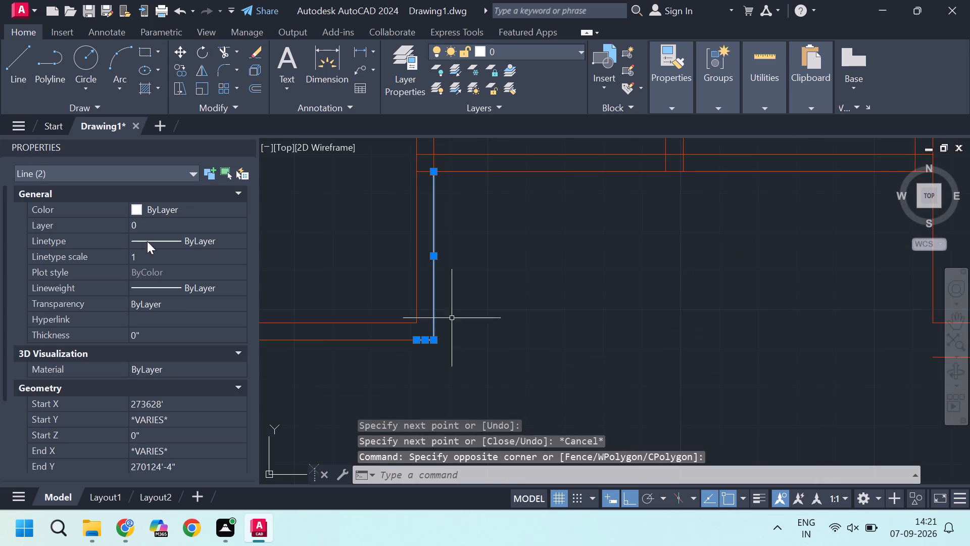
click(184, 207)
click(184, 207)
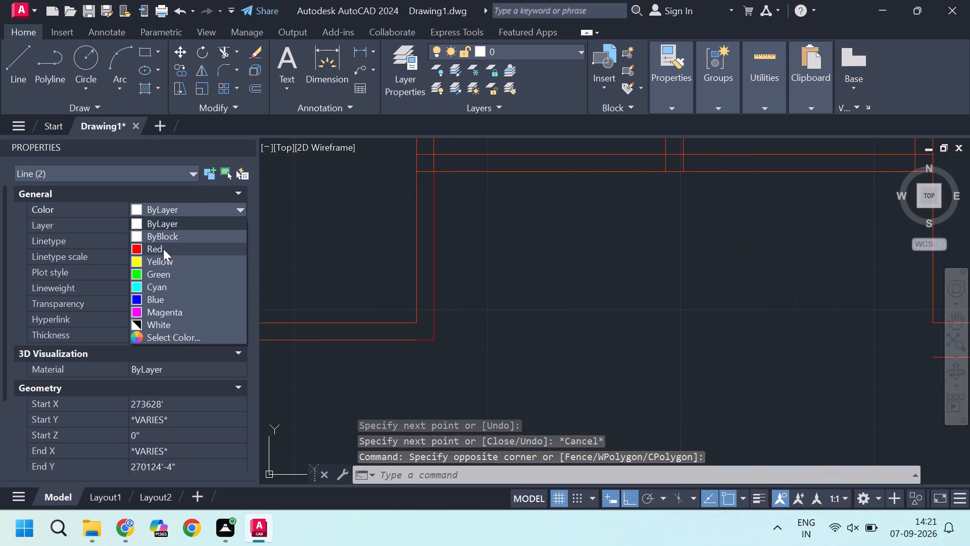
click(164, 248)
key(Escape)
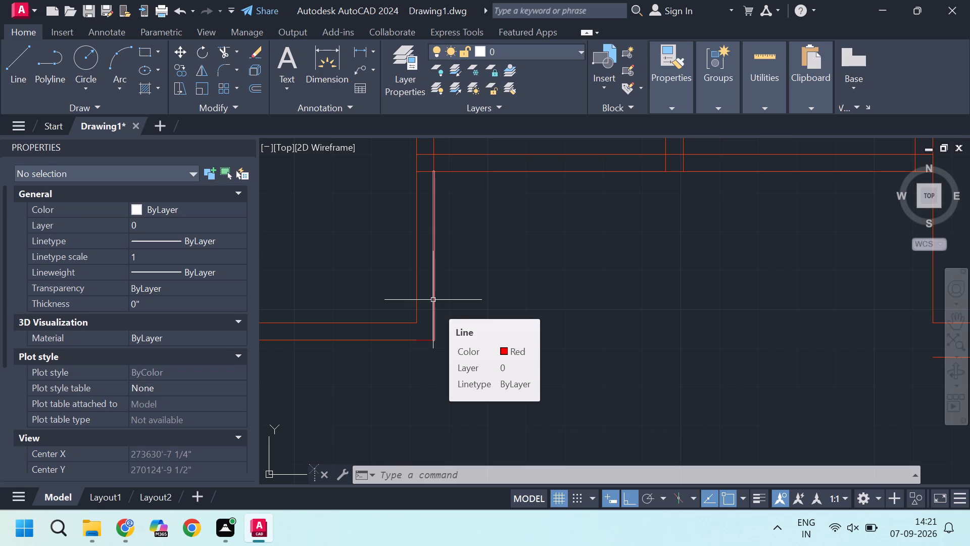
Examine the left room's bottom wall, its lower corner and the adjoining narrow rooms for how the wall lines meet.
scroll(431, 321, down, 2)
scroll(467, 247, up, 3)
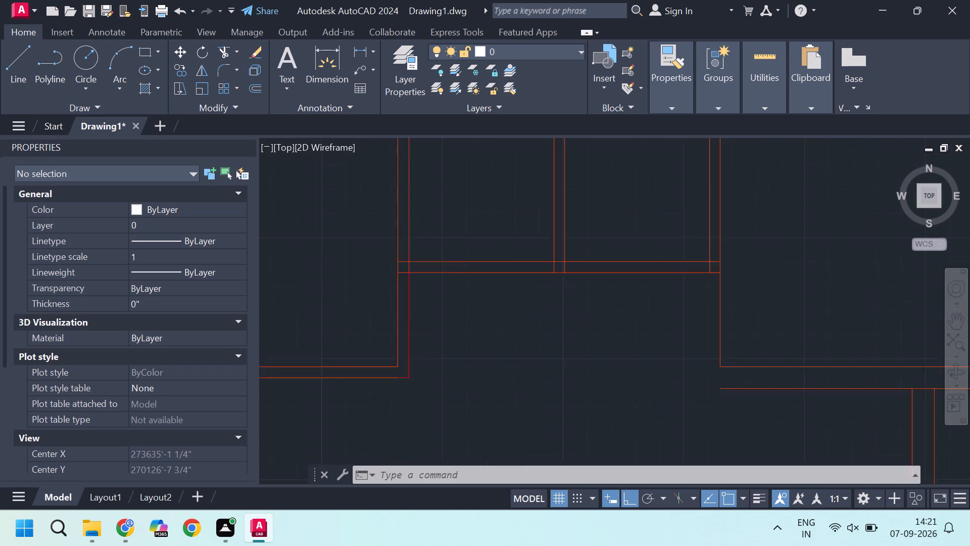
middle_drag(378, 336, 460, 336)
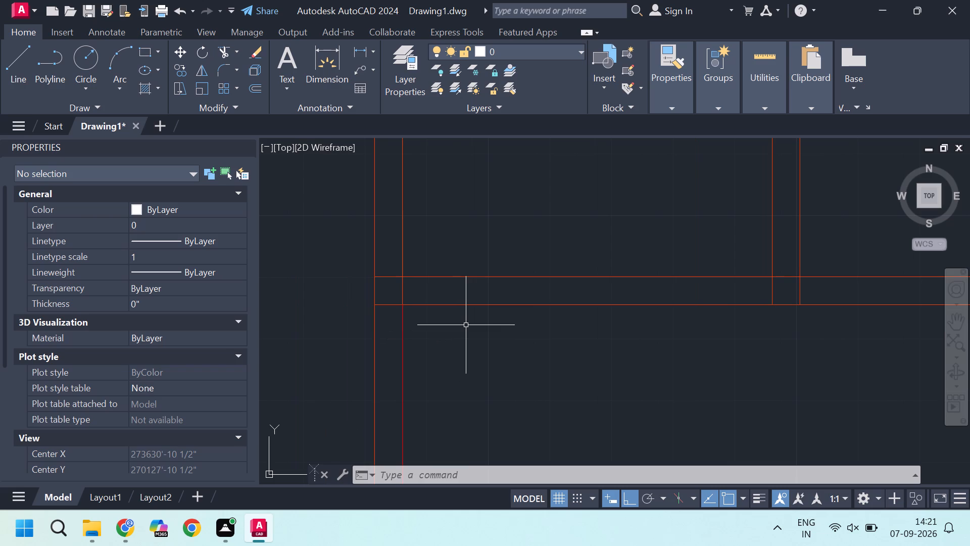
scroll(455, 332, down, 3)
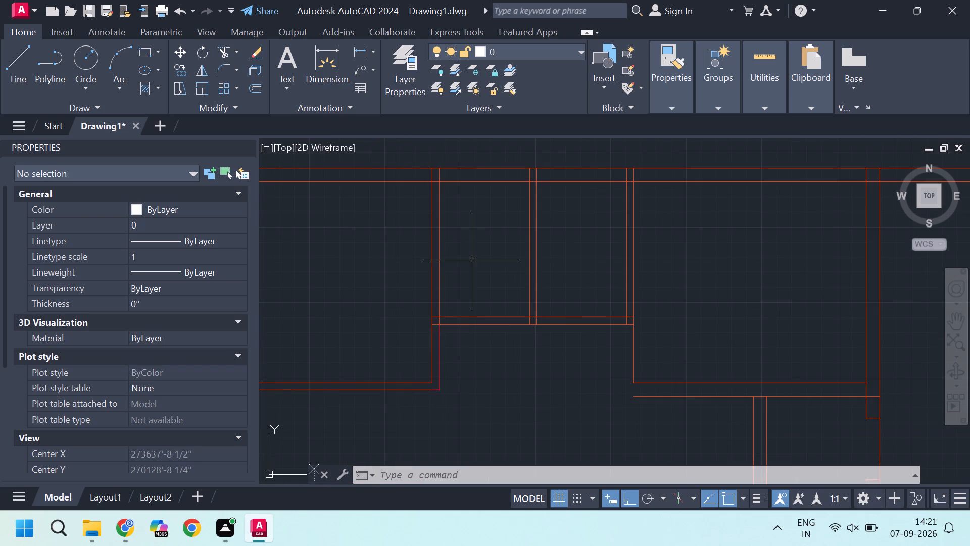
scroll(465, 269, down, 2)
scroll(468, 270, up, 1)
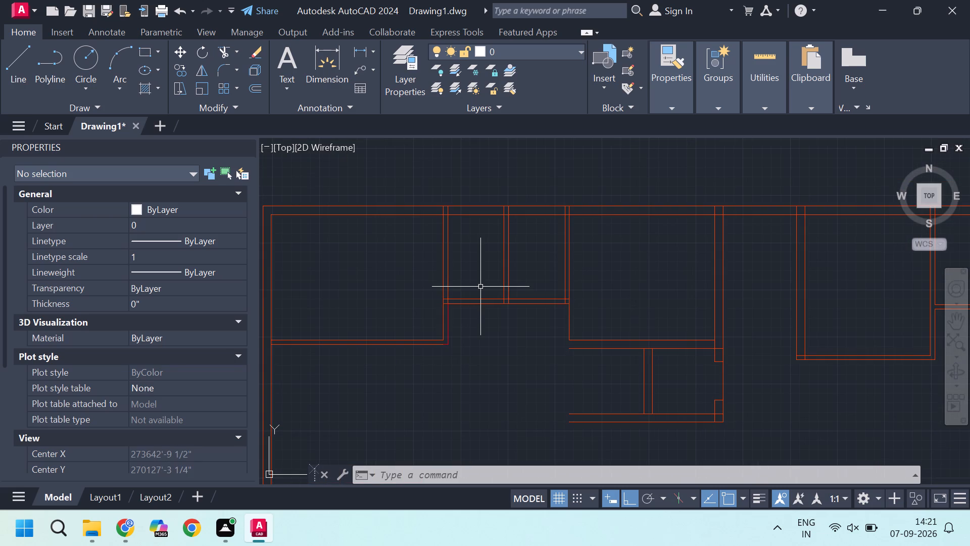
scroll(460, 339, up, 1)
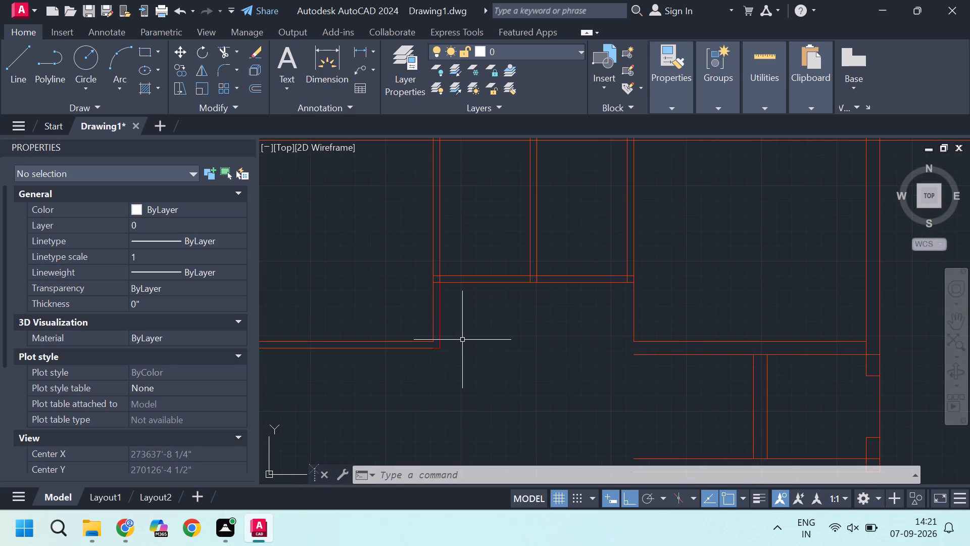
scroll(322, 366, up, 1)
middle_drag(361, 374, 465, 366)
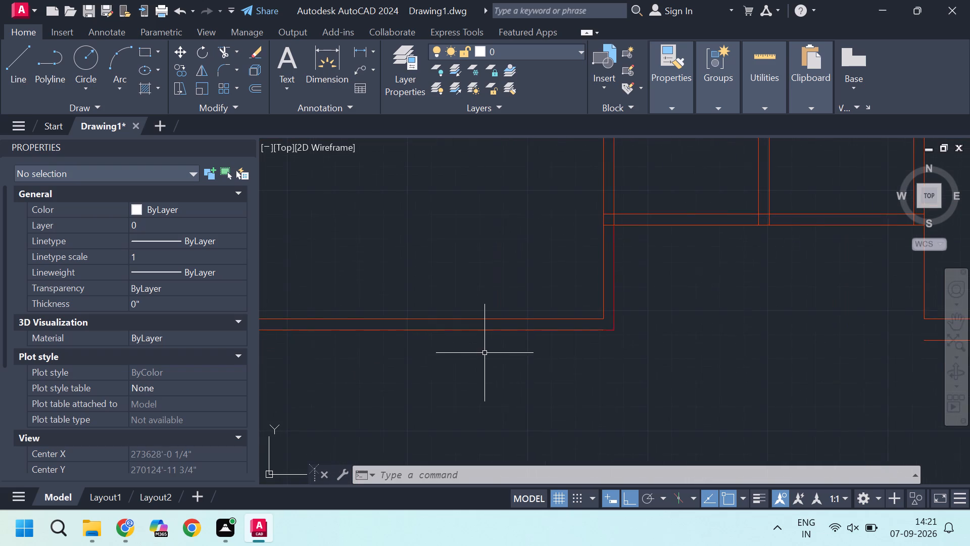
scroll(484, 353, down, 2)
scroll(442, 351, up, 1)
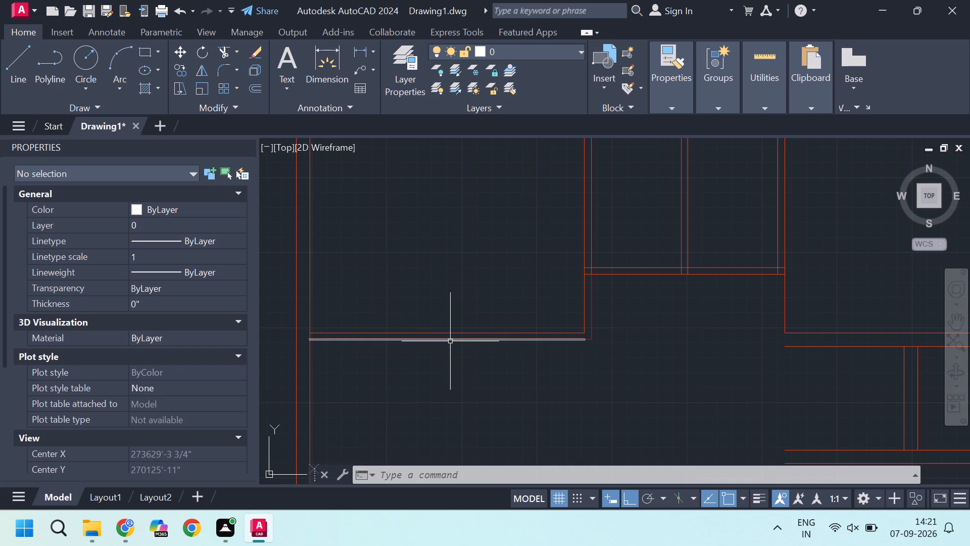
scroll(632, 322, up, 2)
scroll(508, 339, down, 1)
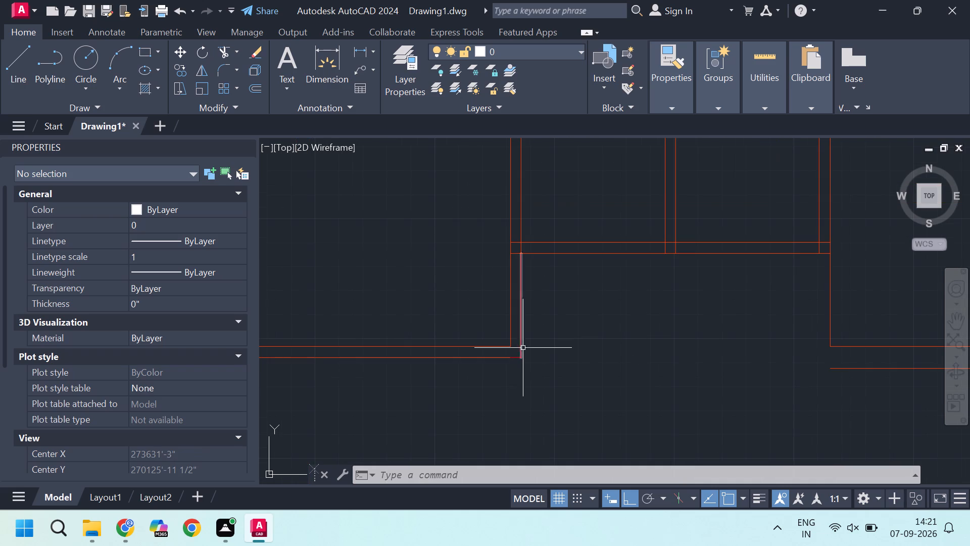
scroll(481, 353, down, 2)
scroll(487, 354, up, 3)
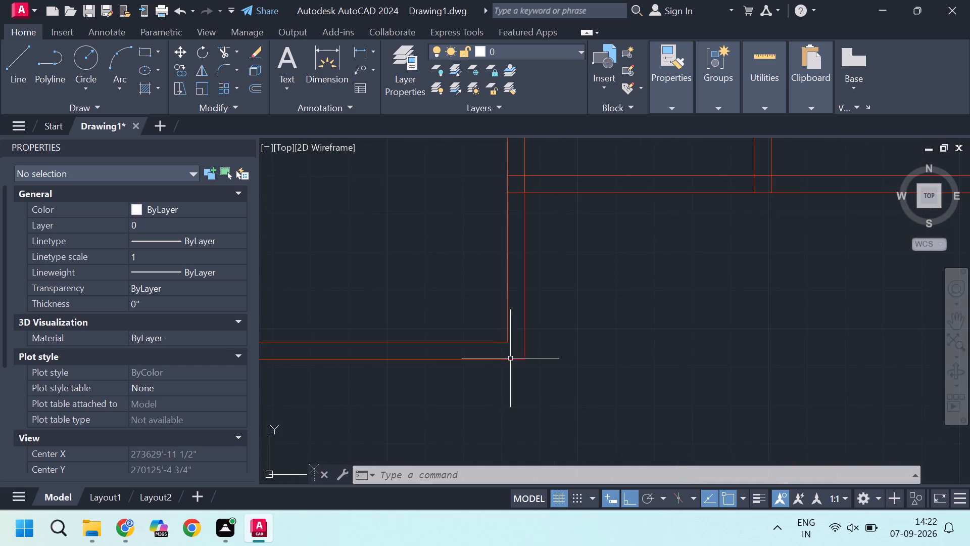
Erase the short red horizontal line at the left room's lower outer corner.
scroll(512, 359, up, 2)
click(520, 360)
key(Delete)
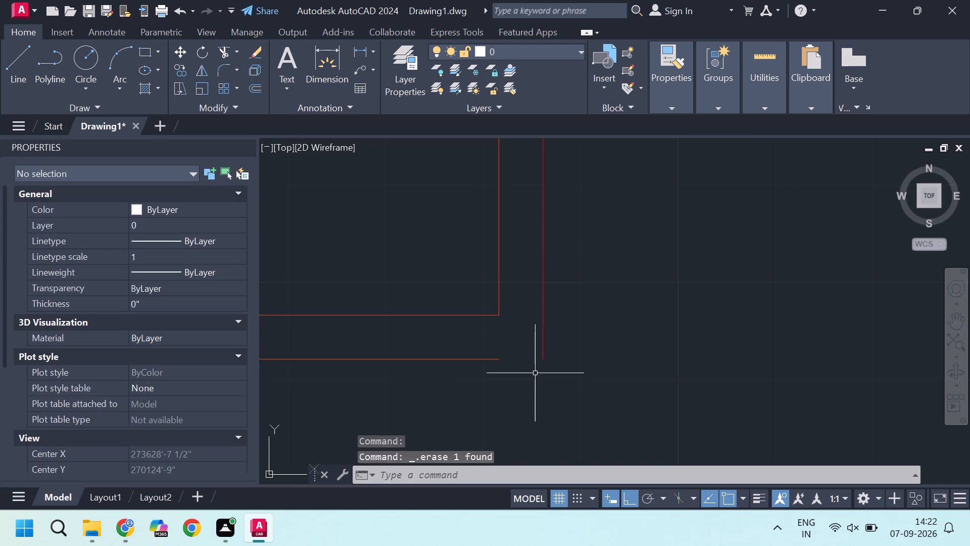
Extend the left room's outer bottom wall line to the red vertical line at the corner.
text(ex)
key(Return)
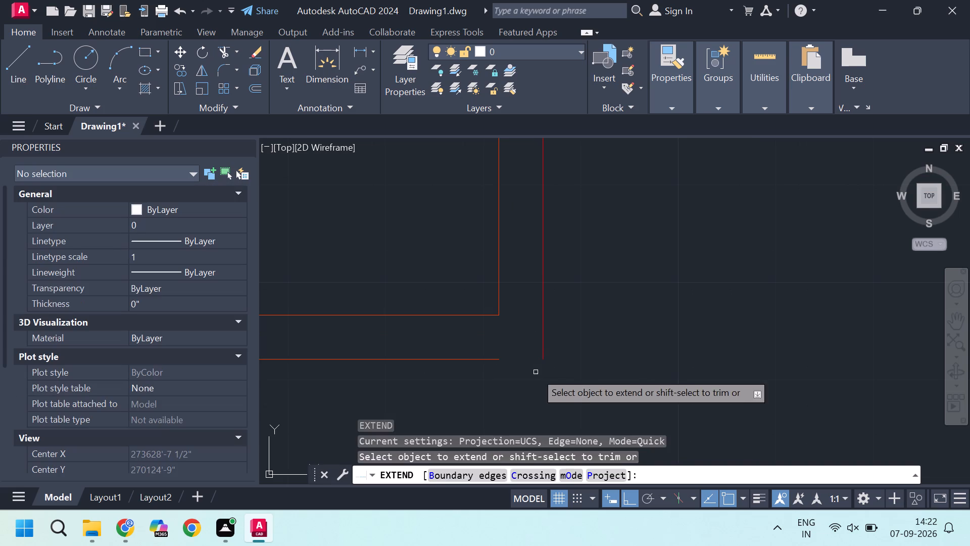
click(483, 361)
scroll(485, 360, down, 5)
key(Escape)
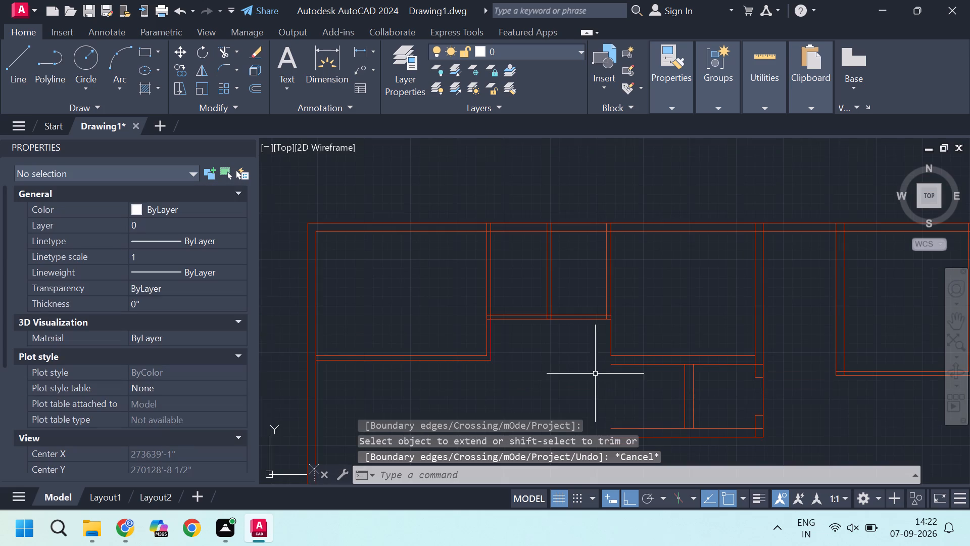
Draw a vertical line about 3'-5" long between the midpoints of the two short wall ends at the small lower room's opening.
middle_drag(593, 374, 552, 348)
scroll(555, 353, down, 1)
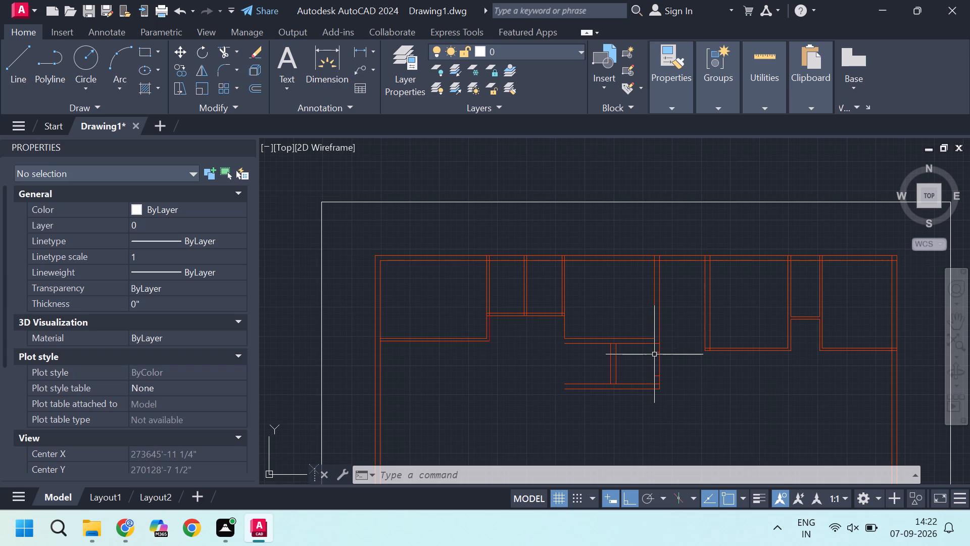
scroll(672, 356, up, 1)
scroll(592, 378, up, 2)
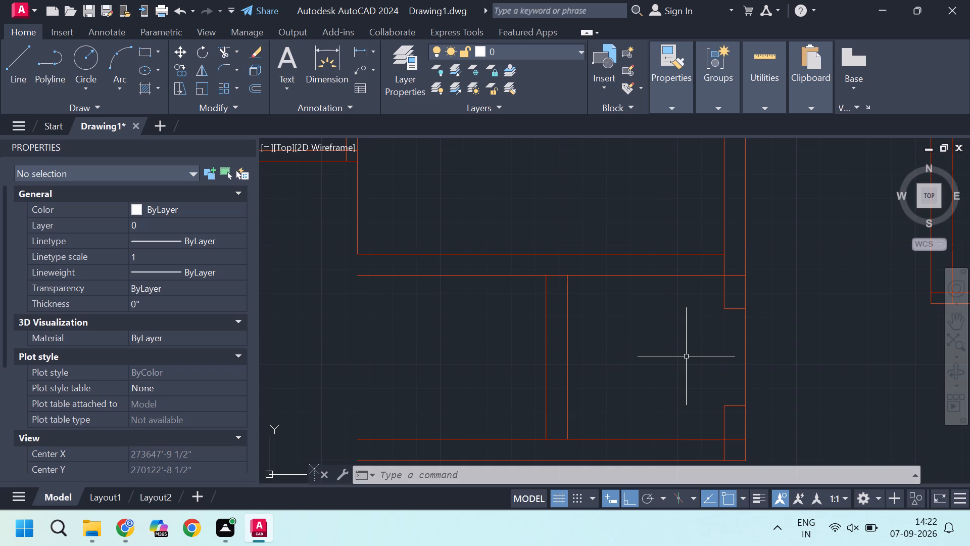
middle_drag(683, 356, 630, 356)
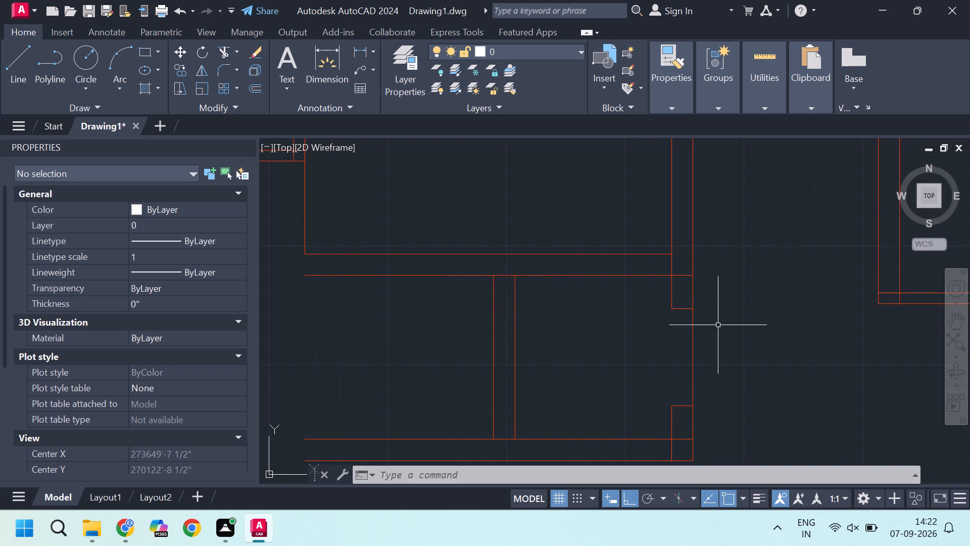
scroll(684, 325, up, 1)
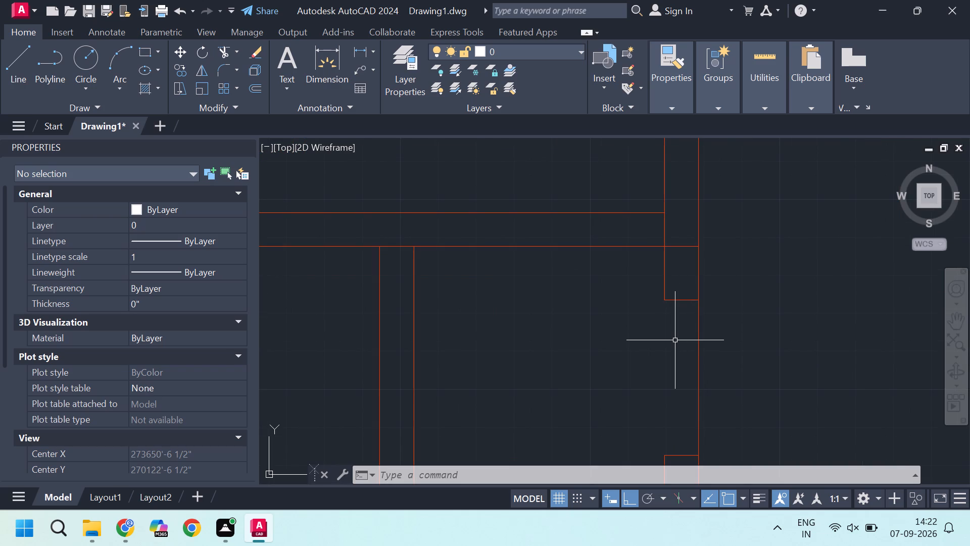
key(l)
key(Return)
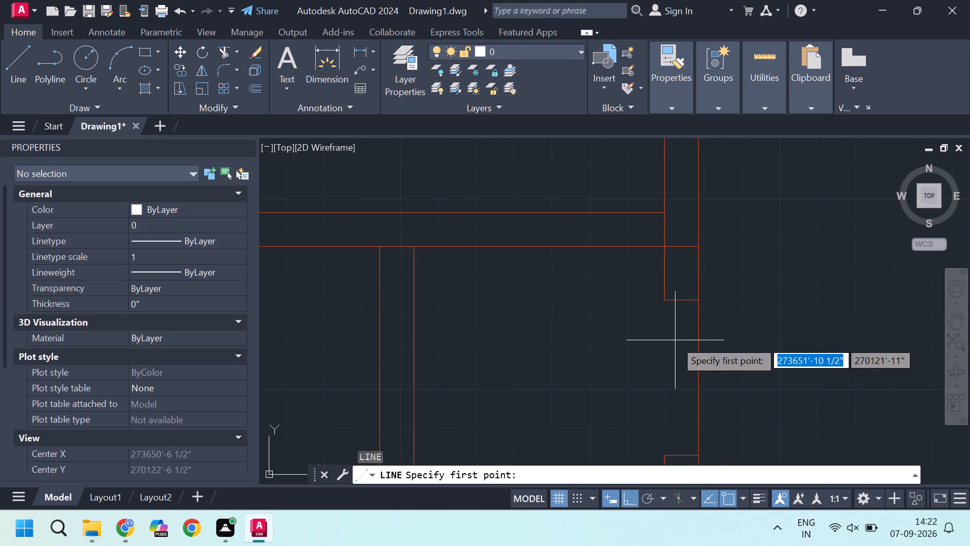
click(683, 300)
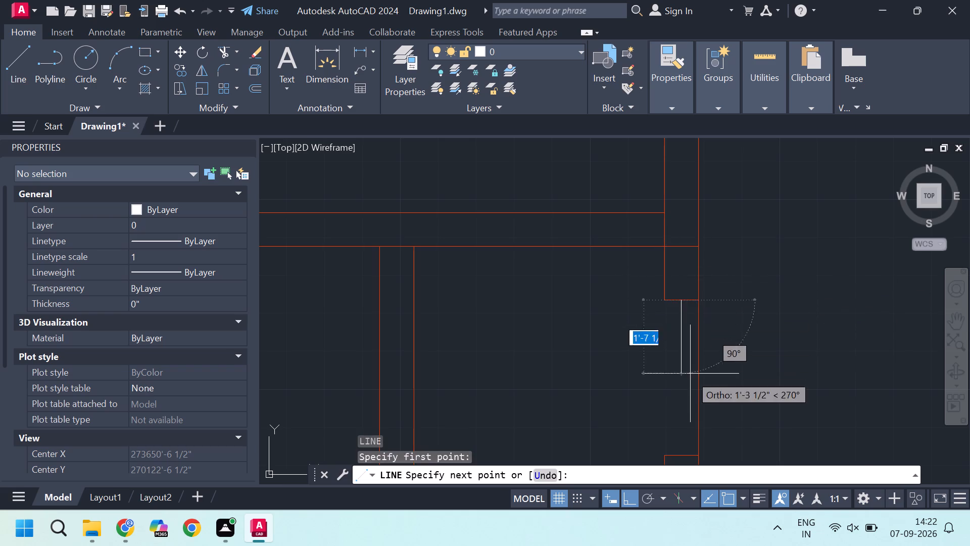
scroll(689, 377, down, 1)
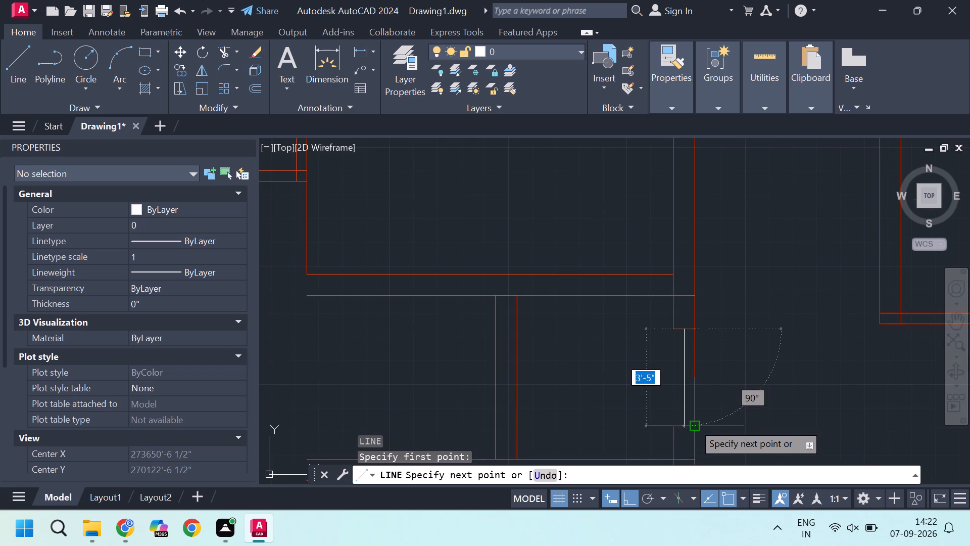
click(683, 431)
key(Escape)
key(Escape)
key(Escape)
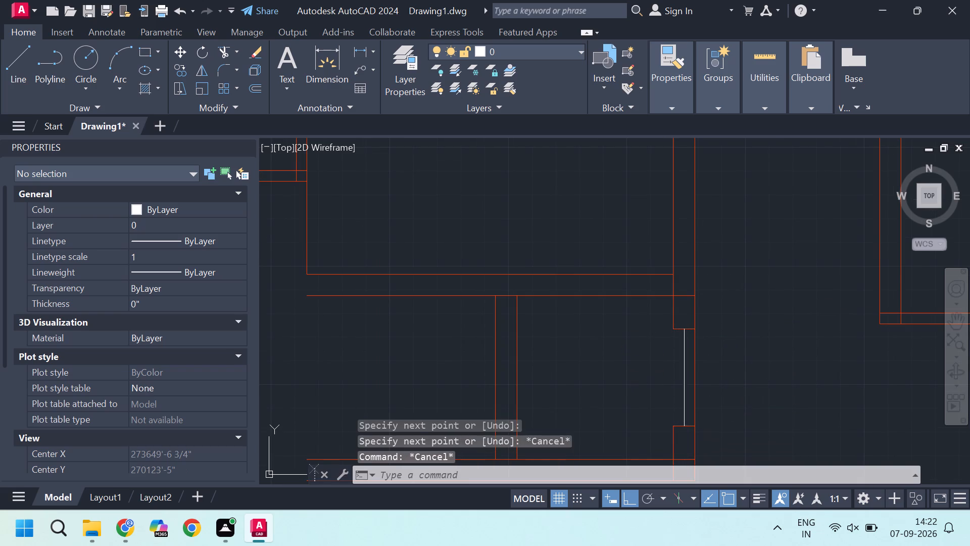
key(Escape)
key(Escape)
key(Escape)
key(Escape)
key(Escape)
key(Escape)
key(Escape)
key(Escape)
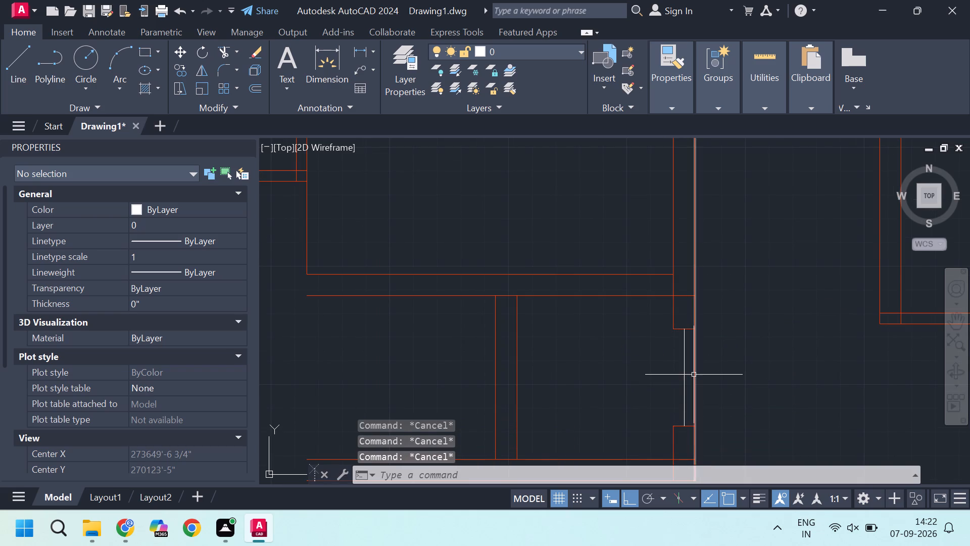
Assign the new vertical line in the small room's opening to the wall layer.
click(684, 372)
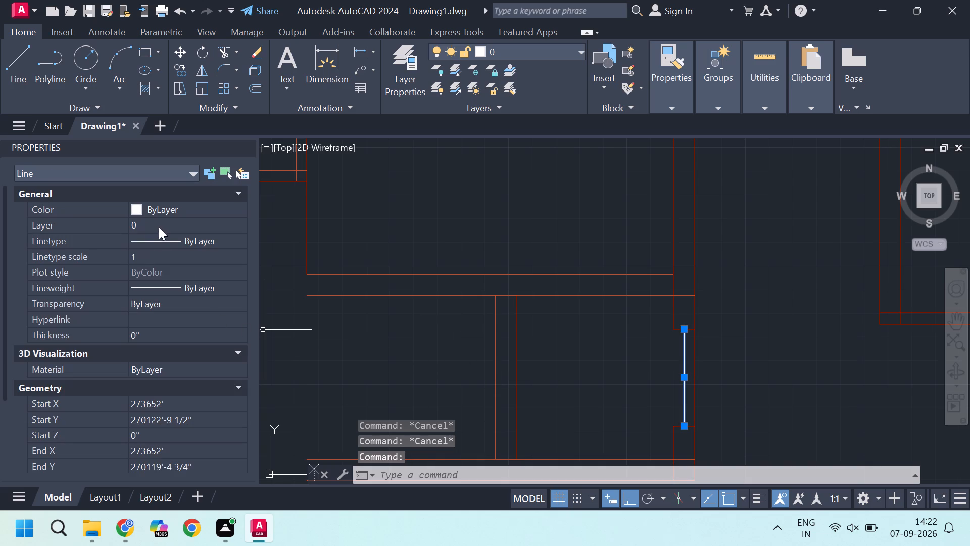
click(158, 225)
click(158, 225)
click(141, 327)
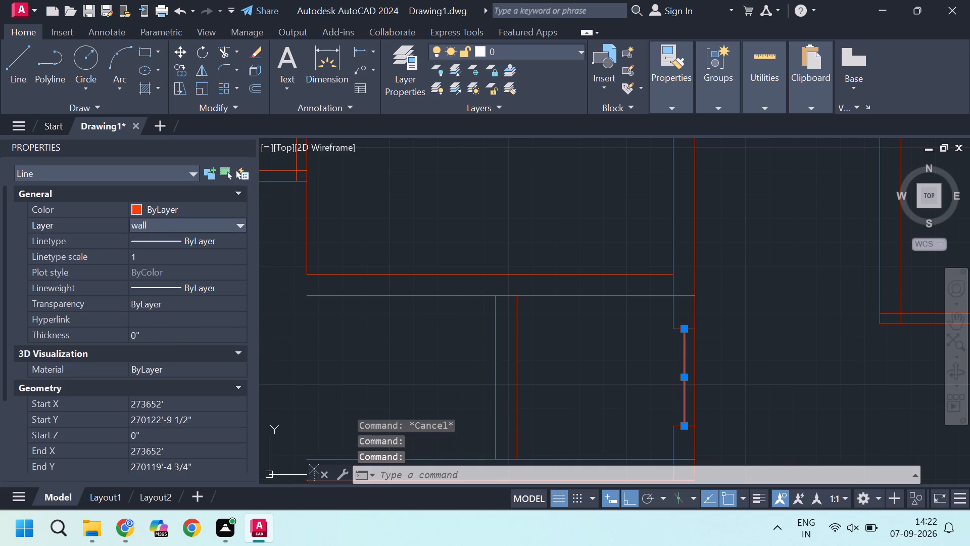
key(Escape)
key(Escape)
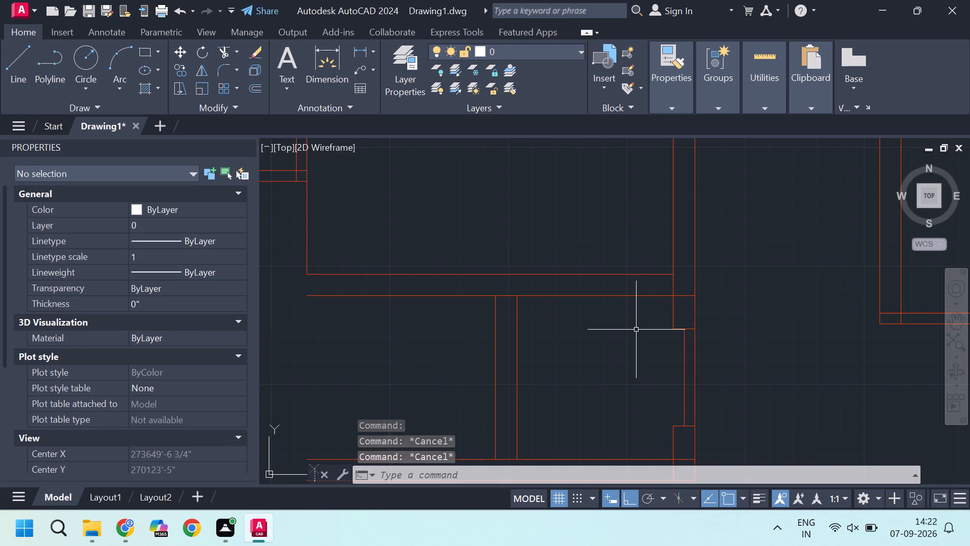
Extend the left line of the small lower room's partition down to the outer bottom wall line and up to the upper wall line.
middle_drag(620, 392, 592, 382)
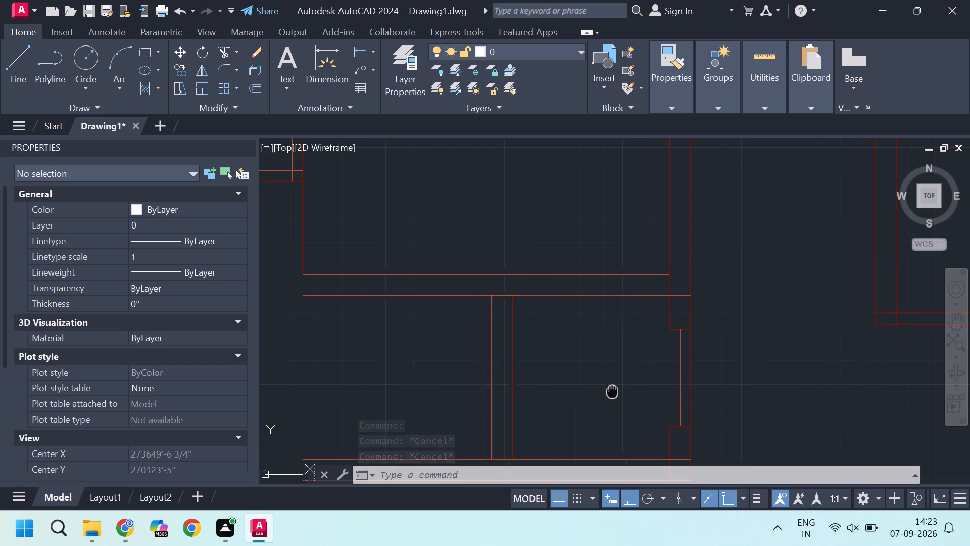
middle_drag(592, 382, 593, 312)
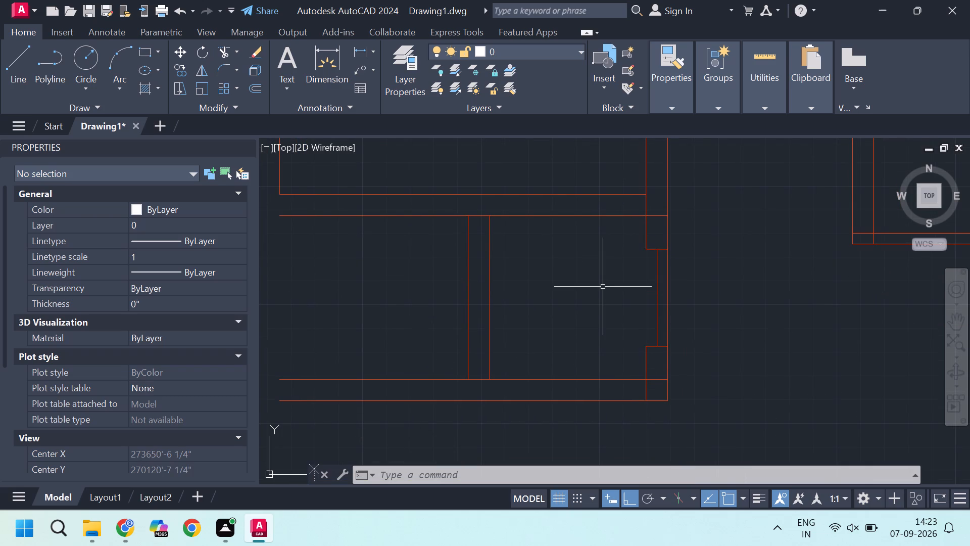
scroll(605, 289, down, 1)
scroll(539, 348, up, 1)
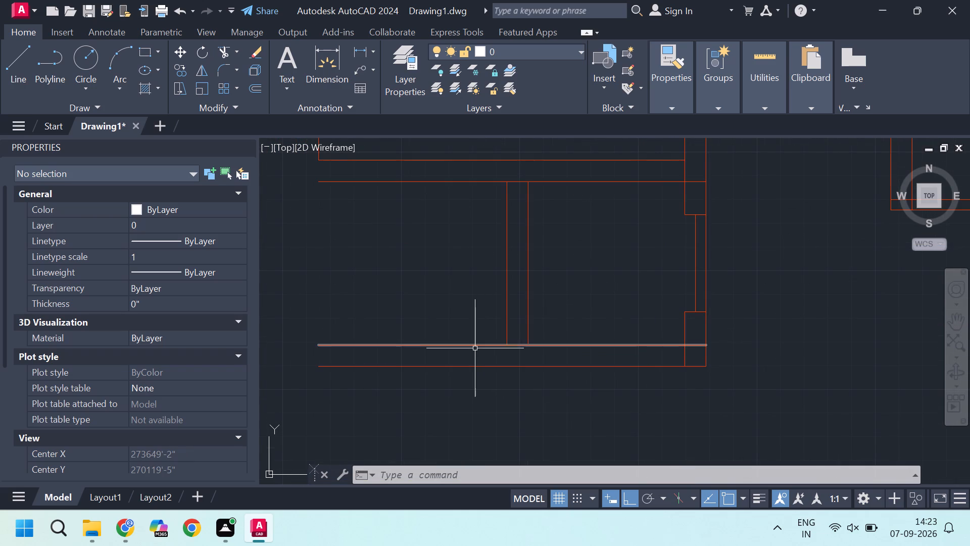
scroll(506, 350, up, 1)
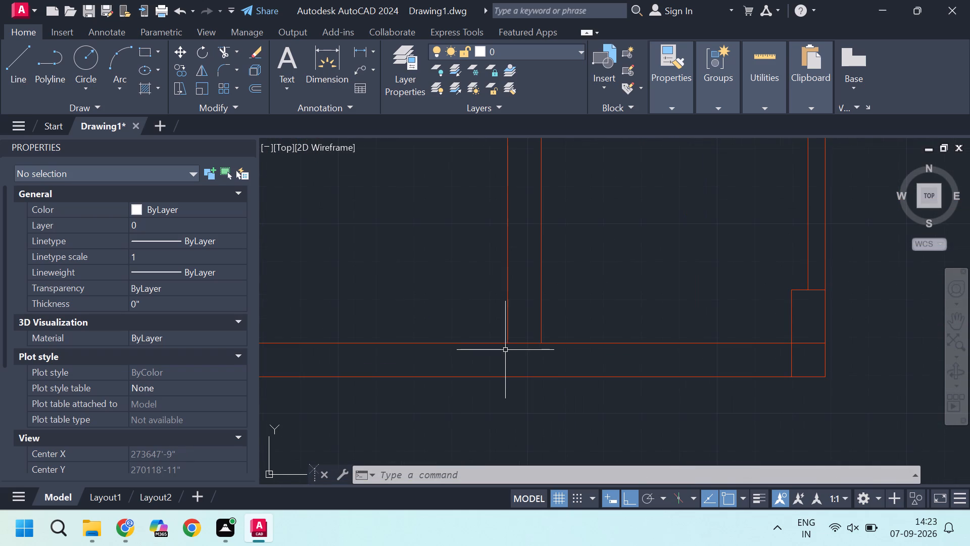
scroll(500, 344, up, 1)
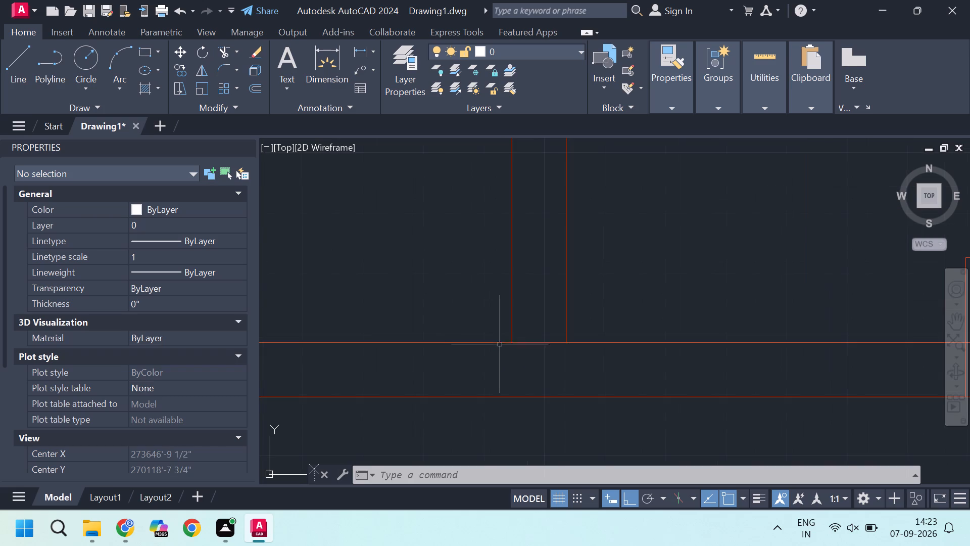
scroll(489, 345, down, 2)
scroll(487, 351, up, 1)
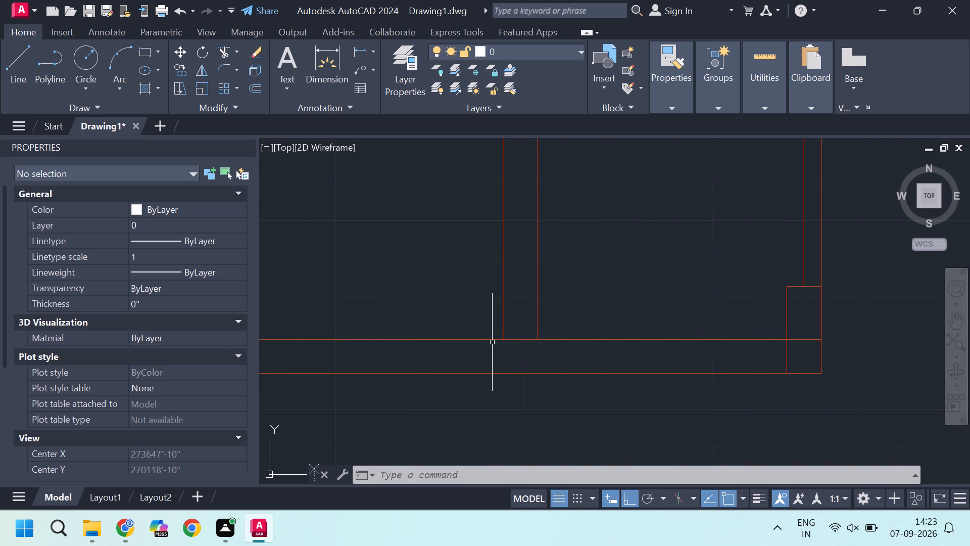
text(ex)
key(Return)
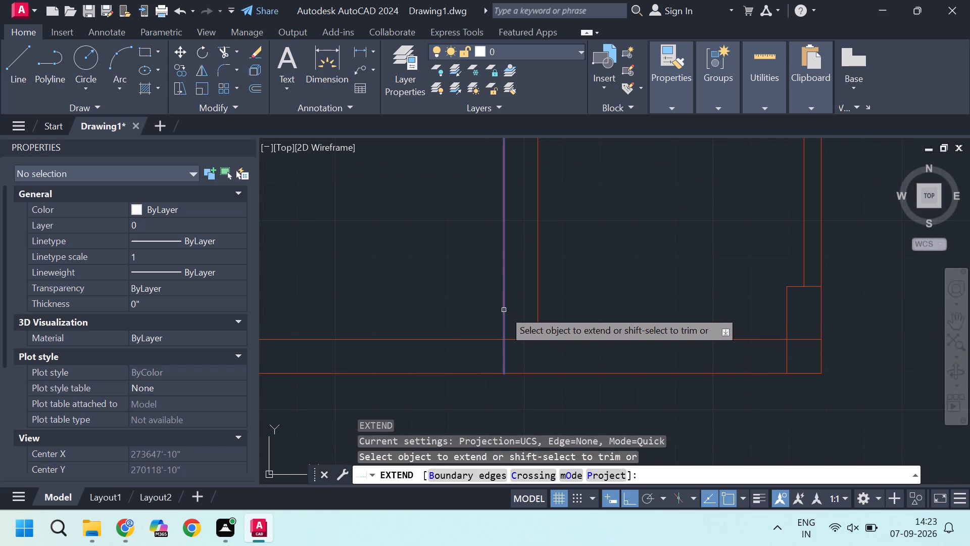
click(504, 310)
scroll(513, 356, down, 2)
scroll(512, 246, up, 2)
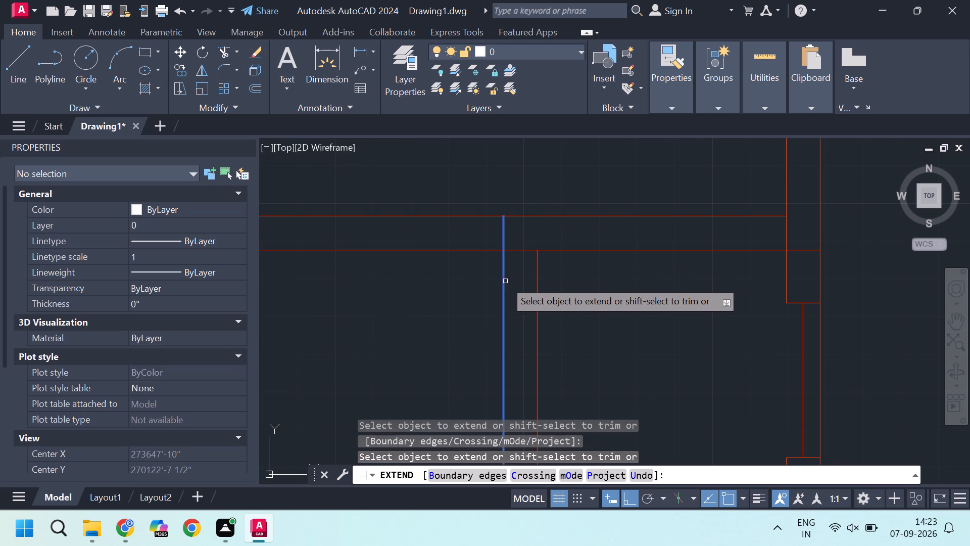
click(504, 279)
scroll(504, 279, down, 4)
scroll(507, 334, up, 3)
scroll(497, 290, up, 1)
key(Escape)
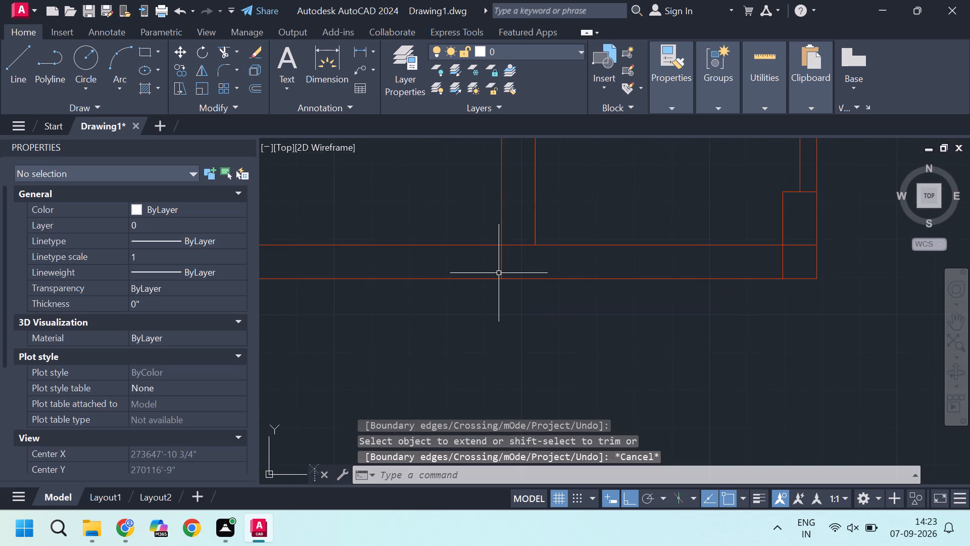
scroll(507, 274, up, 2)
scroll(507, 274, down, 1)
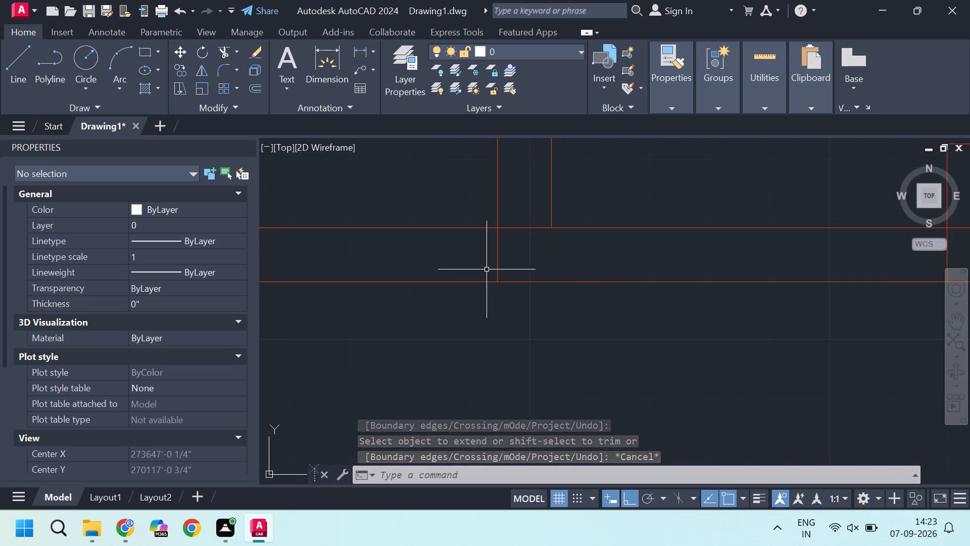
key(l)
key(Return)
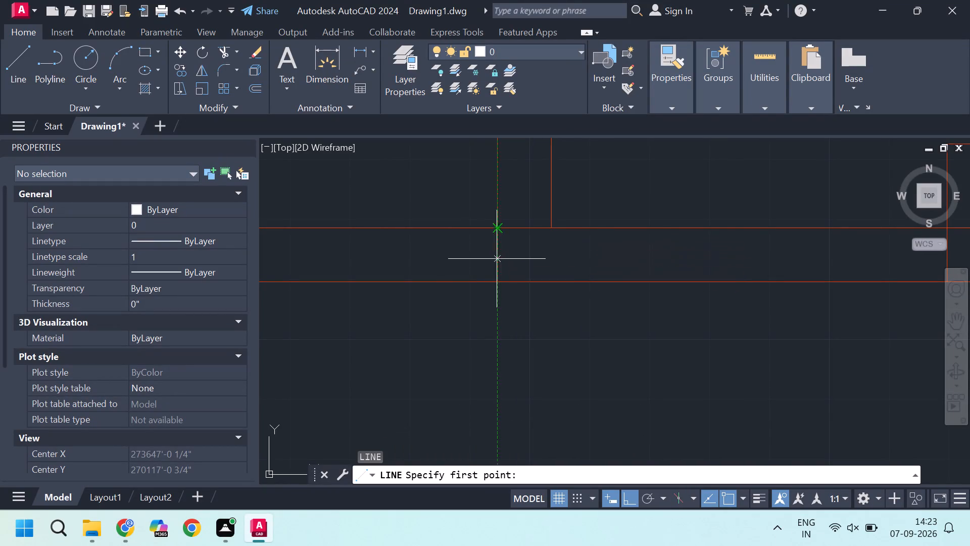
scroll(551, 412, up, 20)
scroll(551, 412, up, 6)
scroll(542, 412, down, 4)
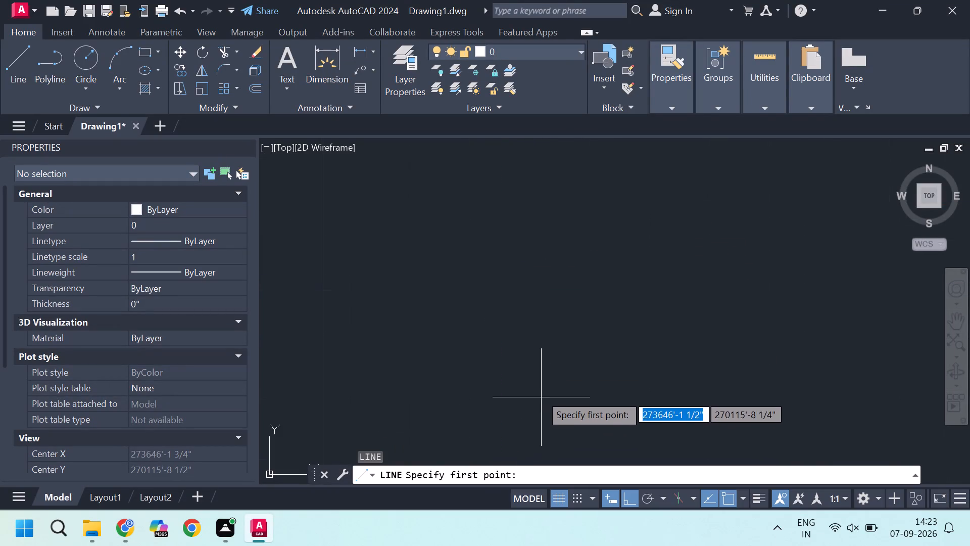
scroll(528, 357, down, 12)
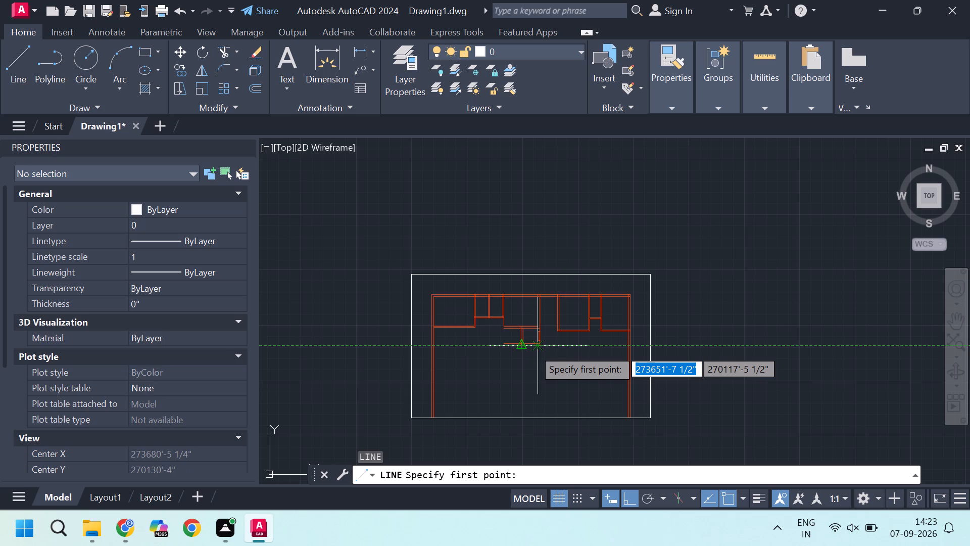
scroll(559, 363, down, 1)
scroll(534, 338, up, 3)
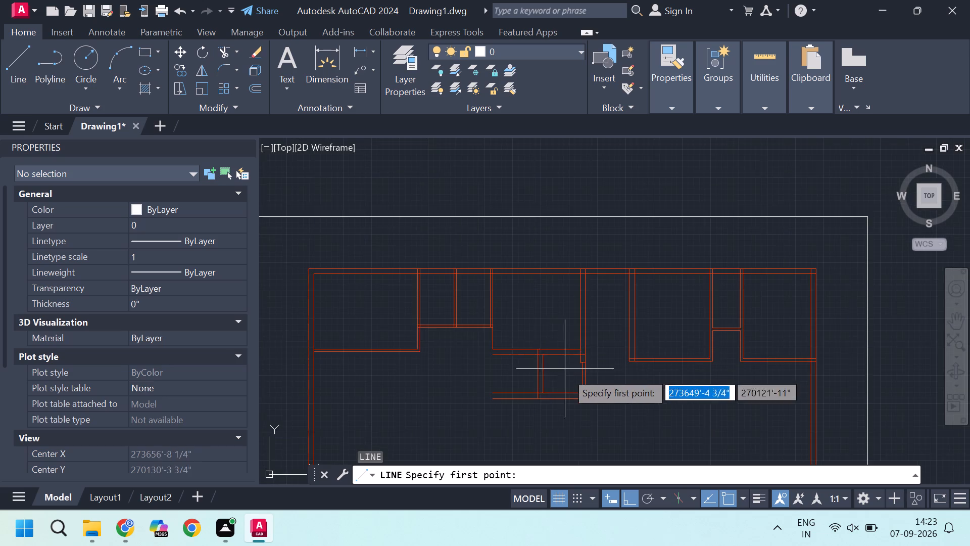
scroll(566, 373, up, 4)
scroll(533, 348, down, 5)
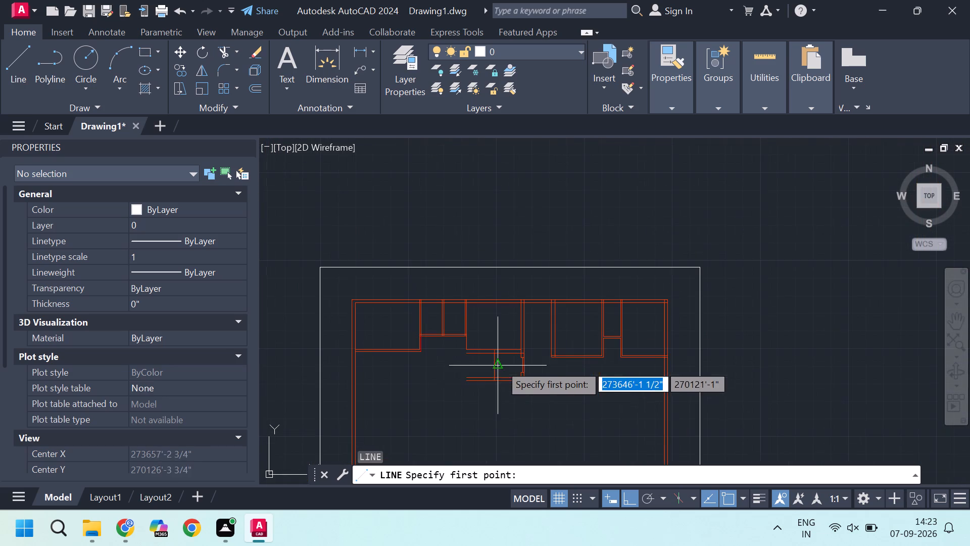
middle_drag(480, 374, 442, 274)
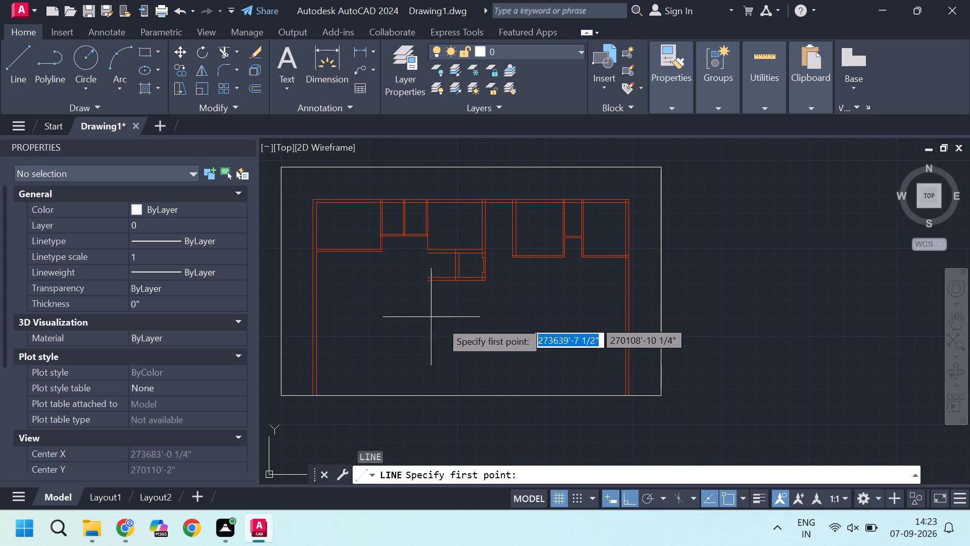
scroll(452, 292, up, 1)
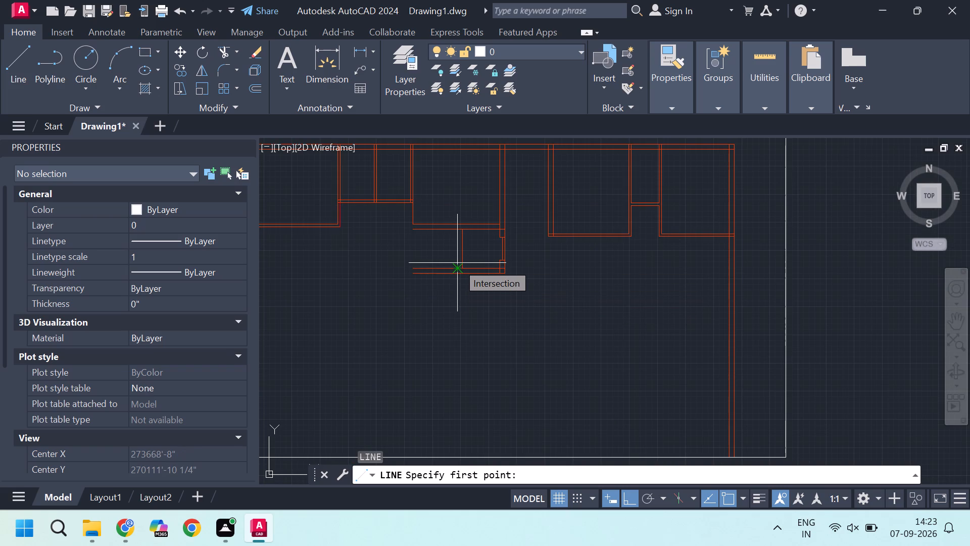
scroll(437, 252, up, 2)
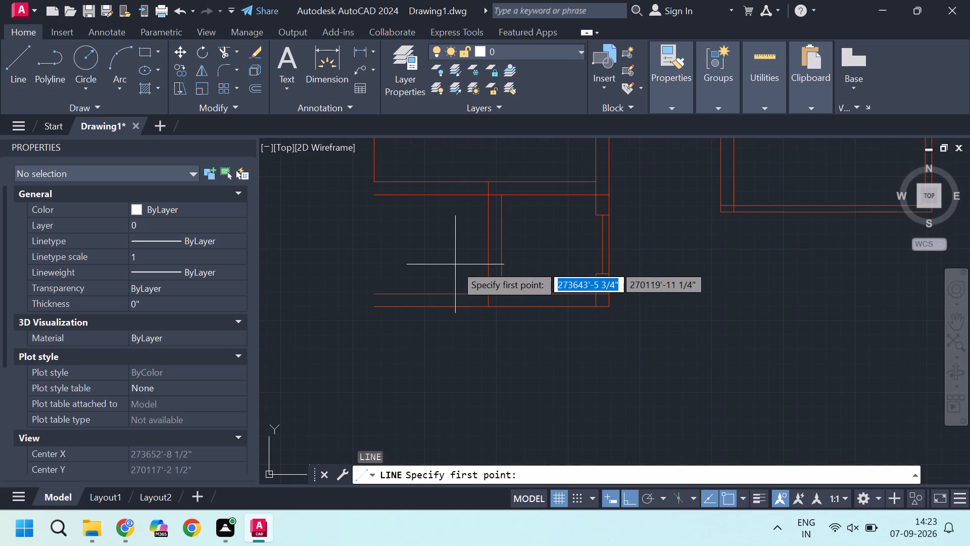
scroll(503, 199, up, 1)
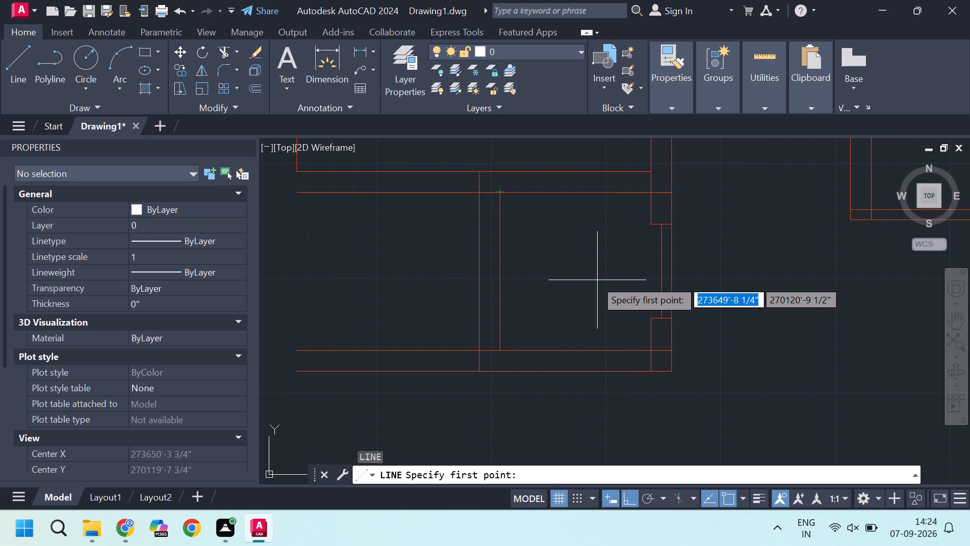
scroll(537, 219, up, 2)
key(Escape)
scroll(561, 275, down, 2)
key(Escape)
Trim the inner horizontal wall lines between the partition's two vertical lines at its upper and lower junctions.
text(tr)
key(Return)
scroll(518, 237, up, 2)
drag(482, 196, 484, 203)
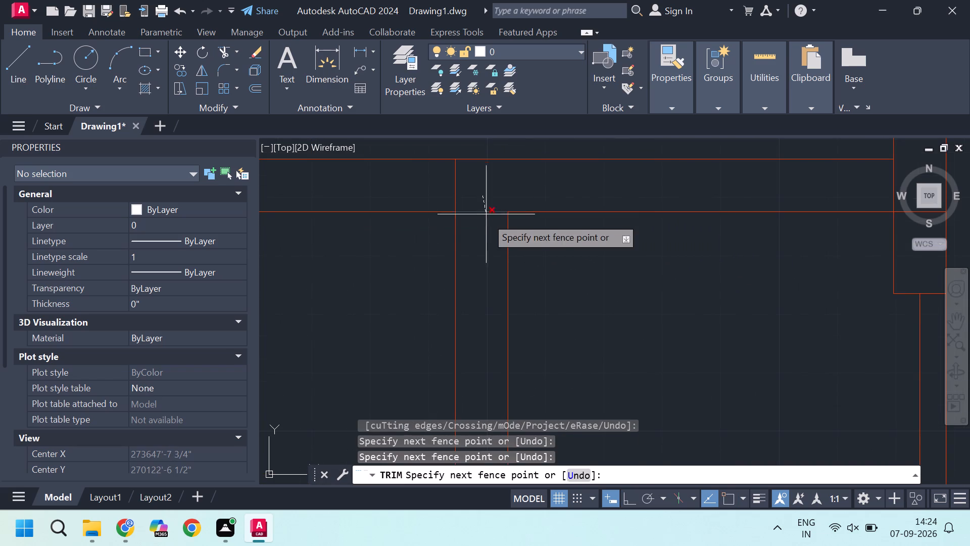
click(487, 231)
scroll(487, 231, down, 2)
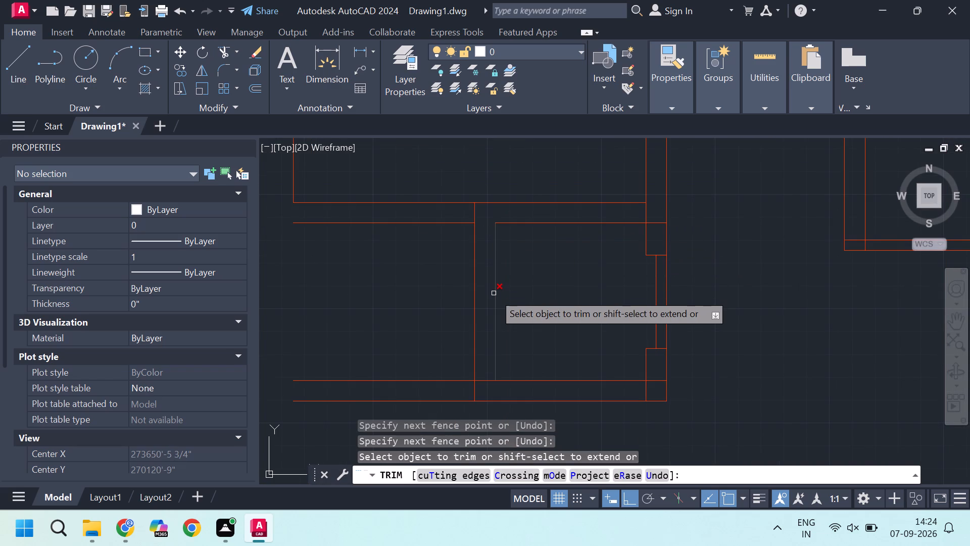
click(480, 373)
click(488, 390)
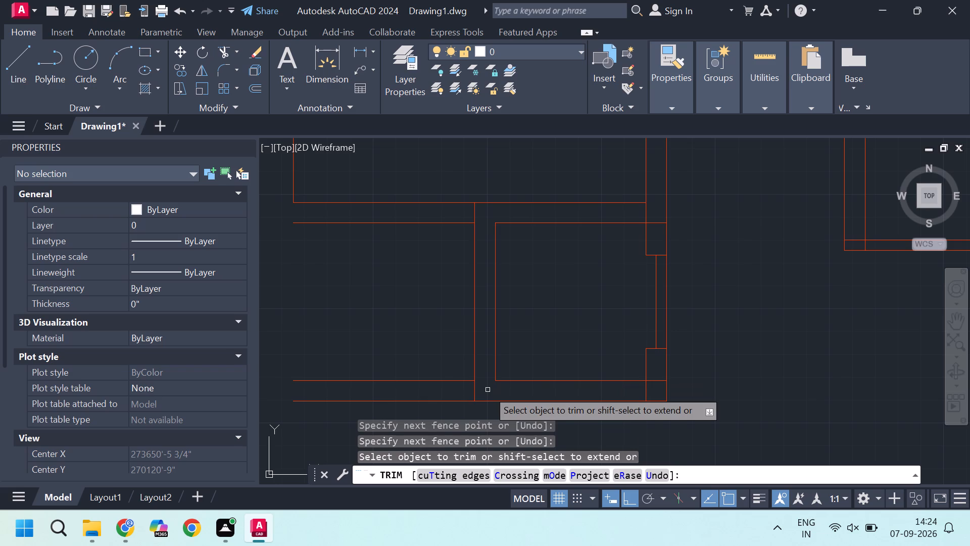
scroll(647, 220, up, 2)
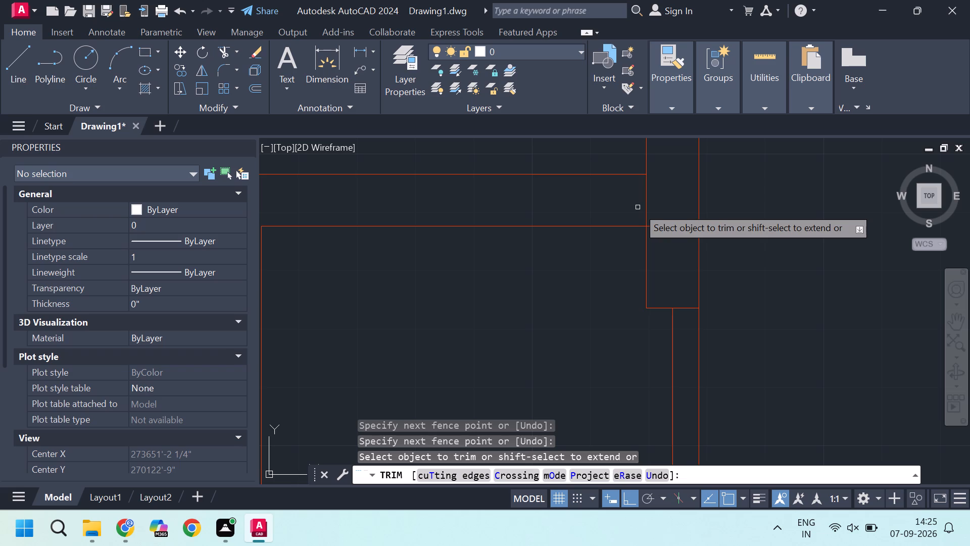
scroll(638, 207, down, 2)
scroll(553, 216, up, 1)
scroll(590, 261, down, 2)
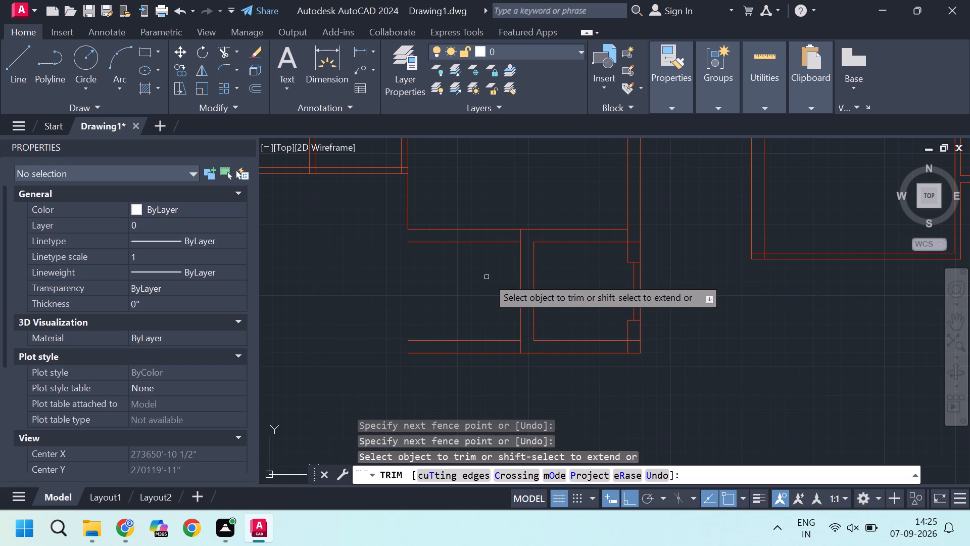
key(Escape)
key(Escape)
key(Escape)
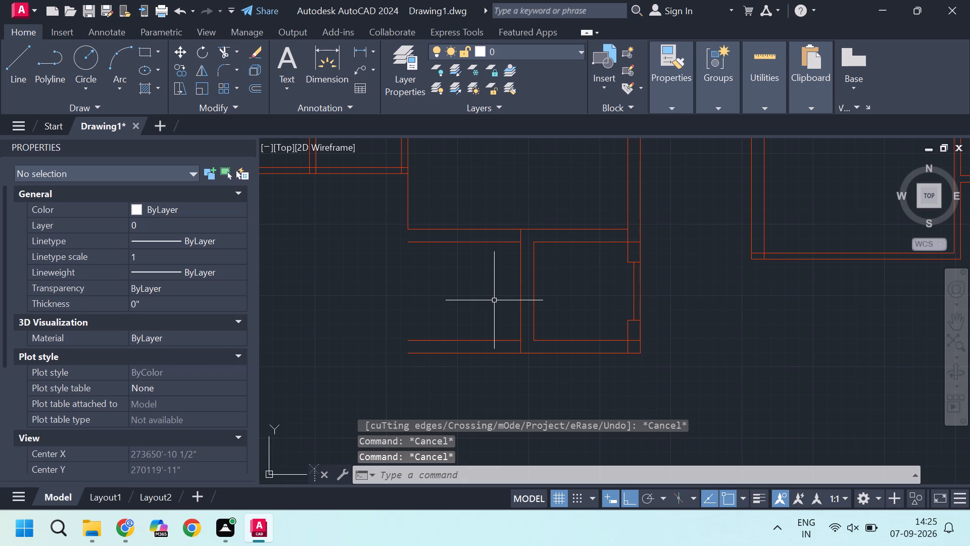
Draw a 9" vertical line across the upper wall's thickness, in line with the partition's left face.
scroll(507, 288, up, 1)
scroll(497, 293, down, 1)
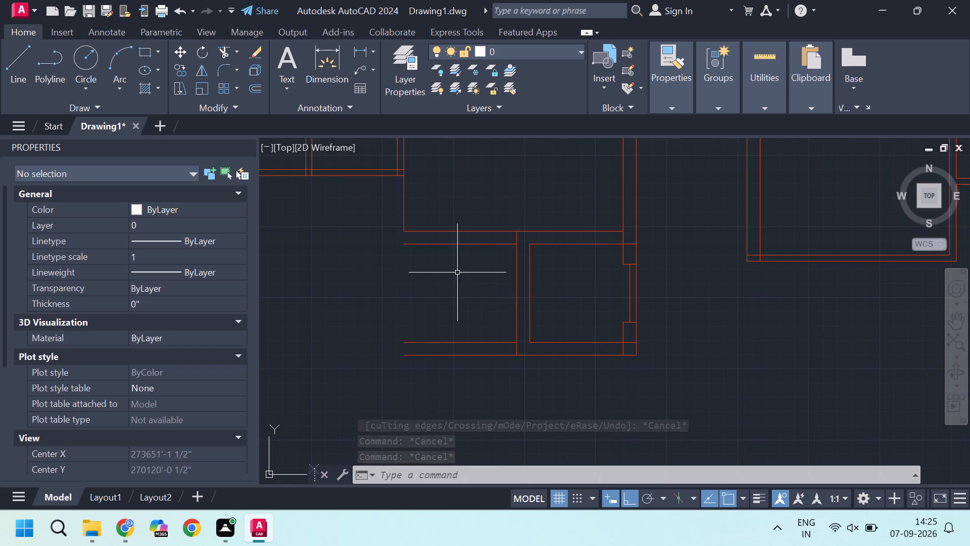
middle_drag(463, 282, 484, 308)
scroll(453, 267, up, 1)
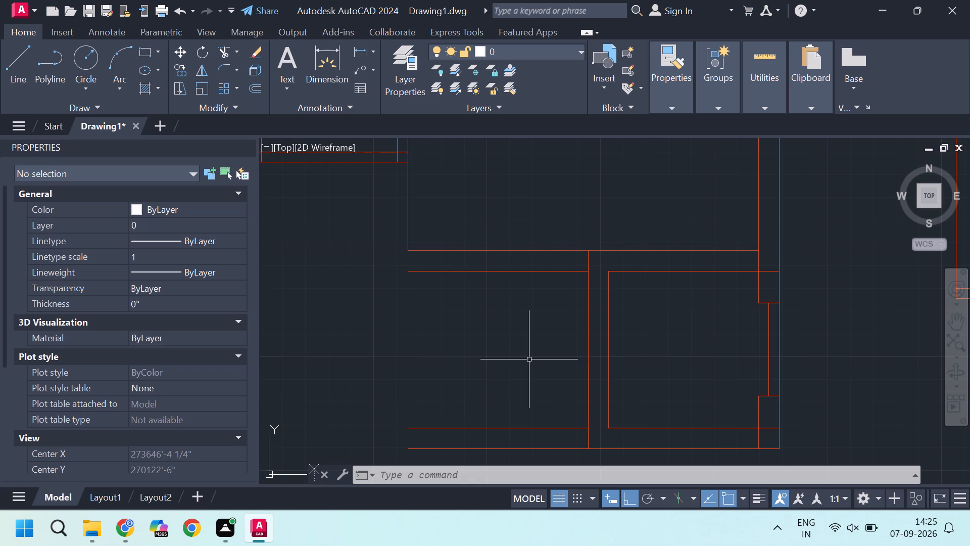
key(l)
key(Return)
scroll(579, 270, up, 2)
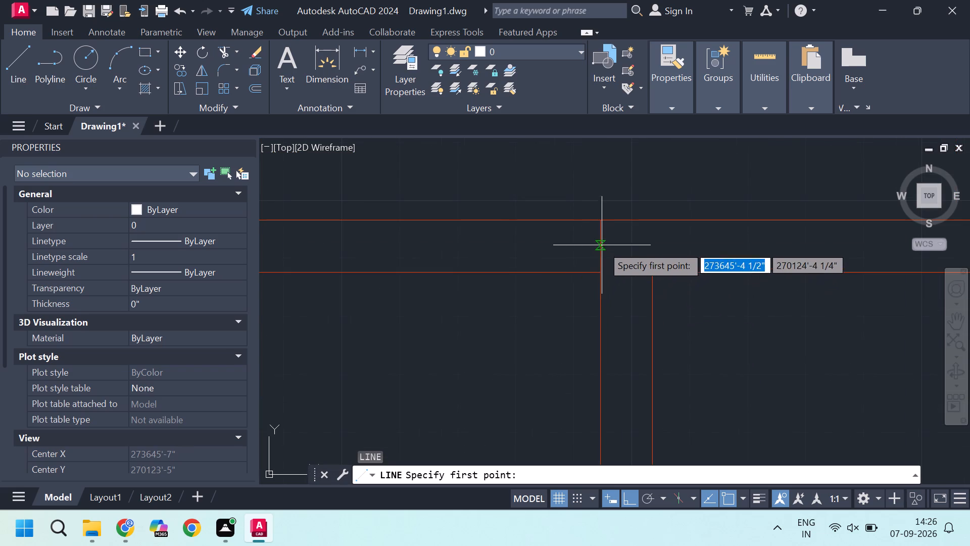
drag(597, 221, 597, 228)
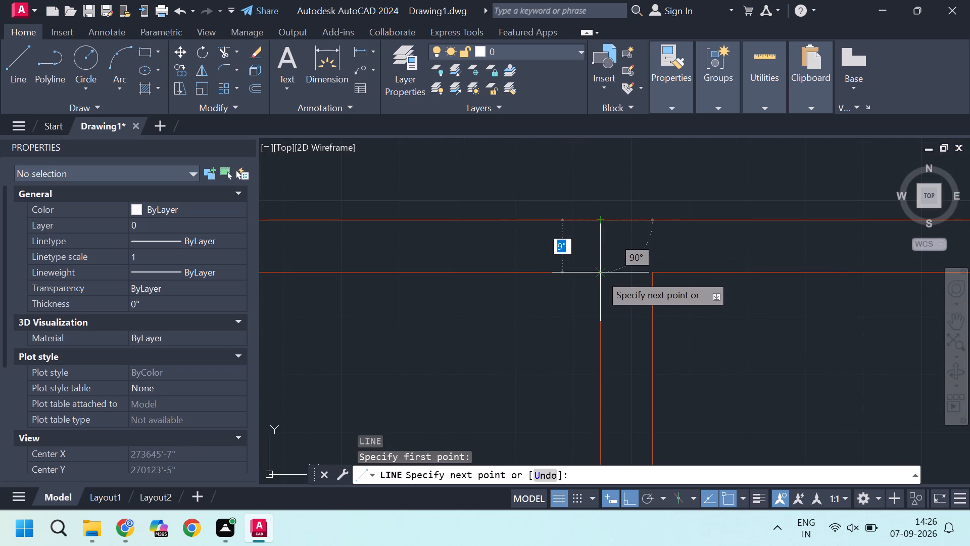
click(605, 272)
key(Escape)
key(Escape)
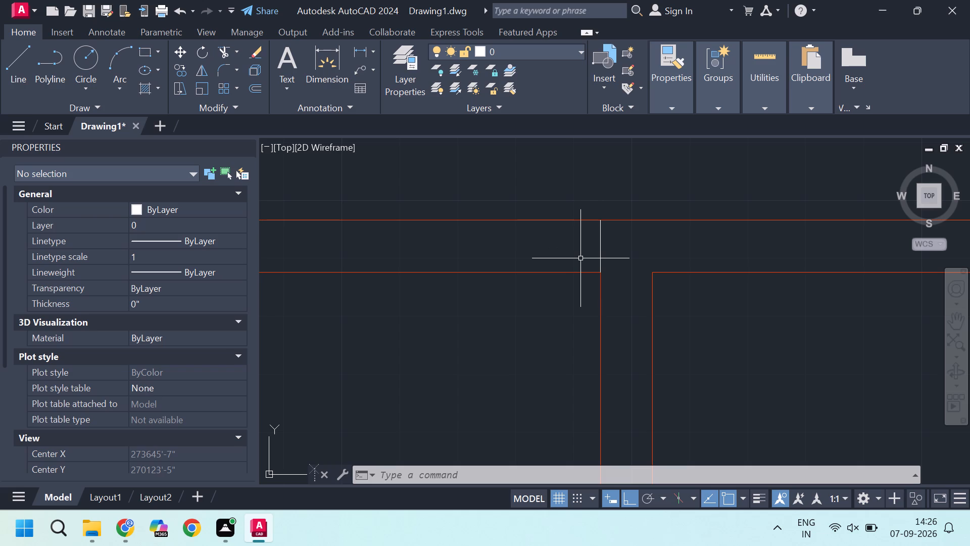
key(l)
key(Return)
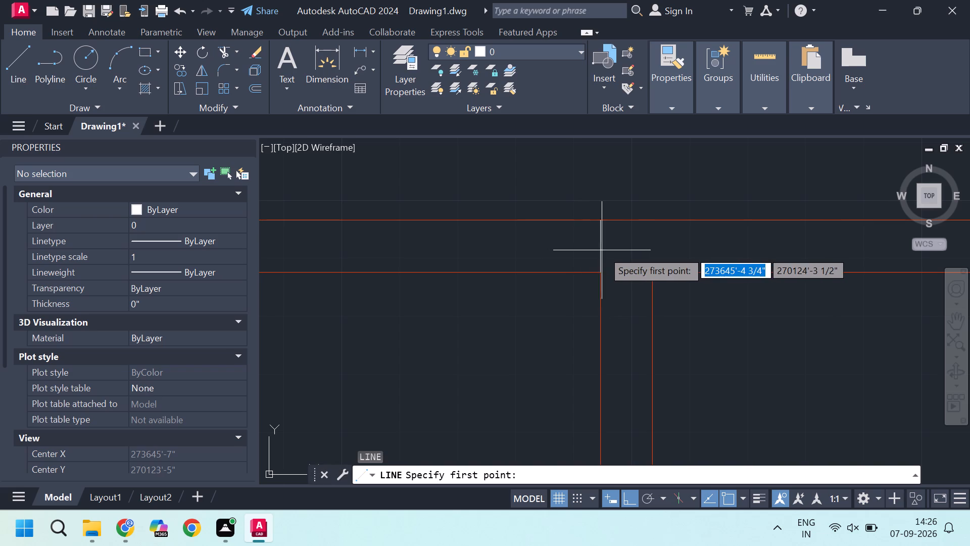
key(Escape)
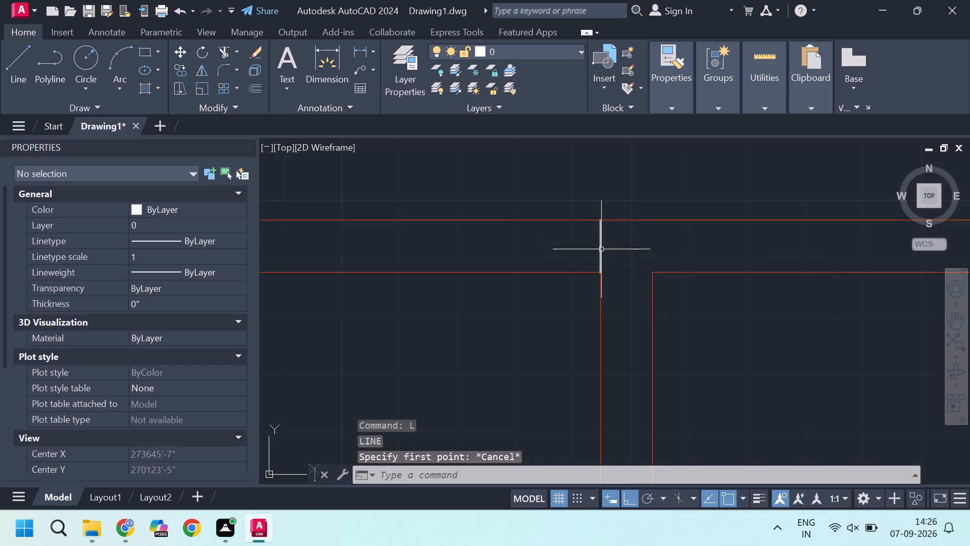
Draw a horizontal line from the midpoint of the short 9" vertical line, running left past the adjoining vertical wall.
key(l)
key(Return)
drag(601, 249, 587, 250)
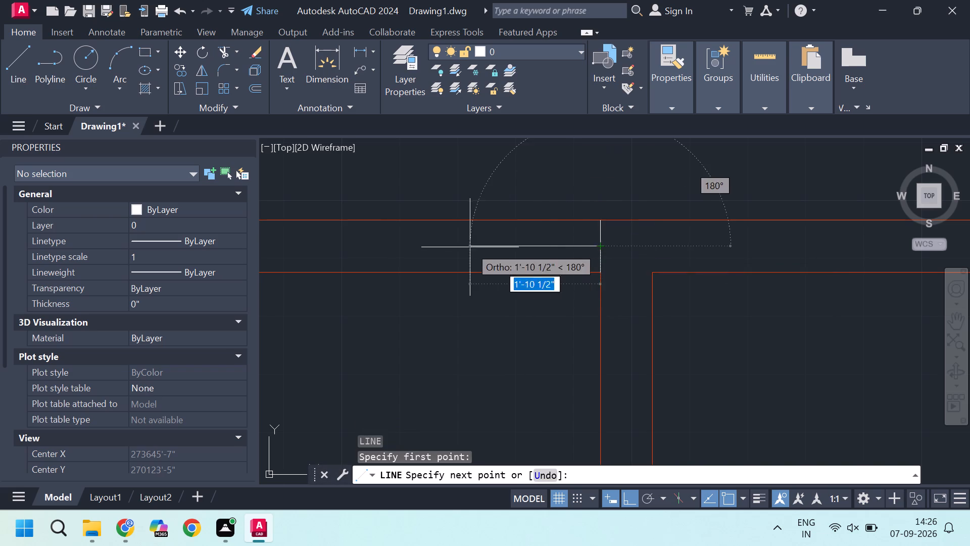
scroll(470, 247, down, 4)
scroll(452, 244, up, 3)
scroll(411, 243, up, 3)
scroll(414, 253, down, 1)
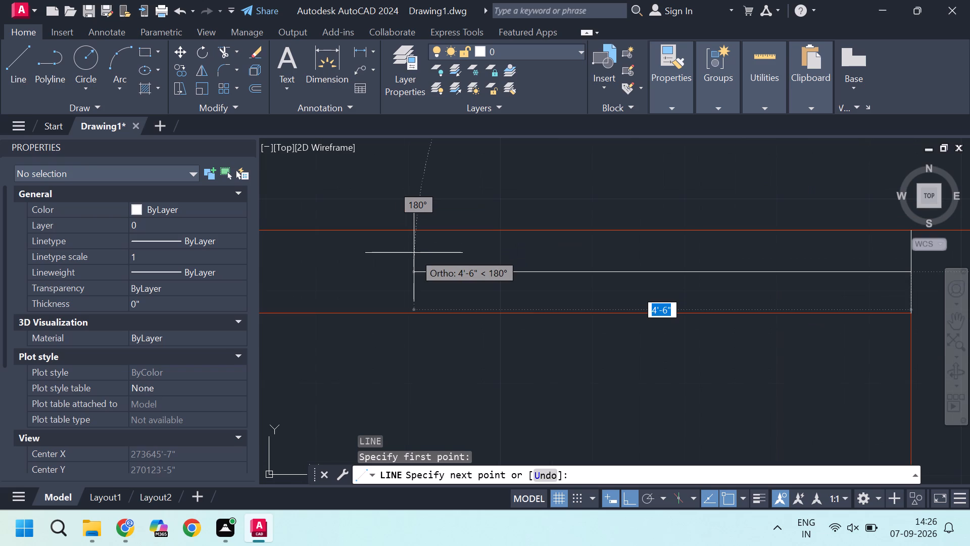
scroll(414, 253, down, 3)
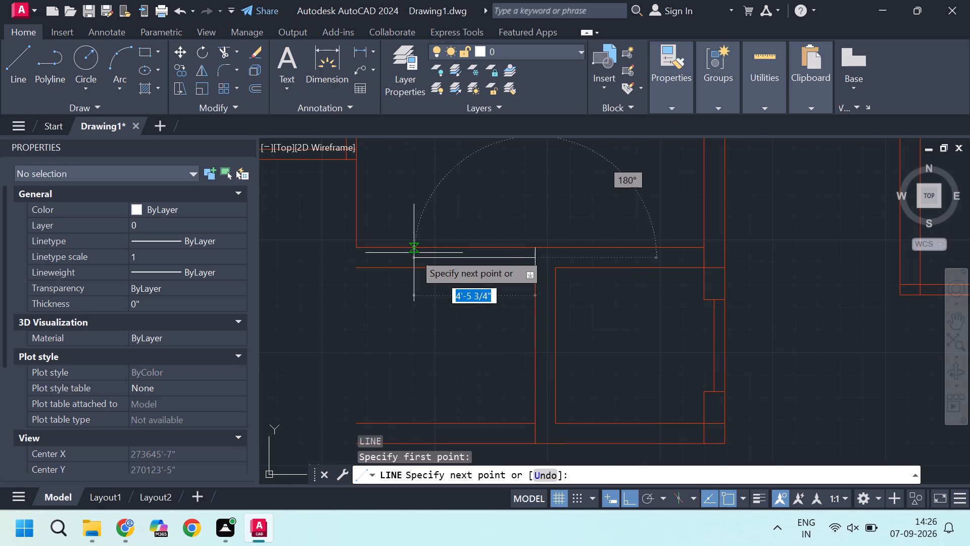
scroll(414, 253, down, 1)
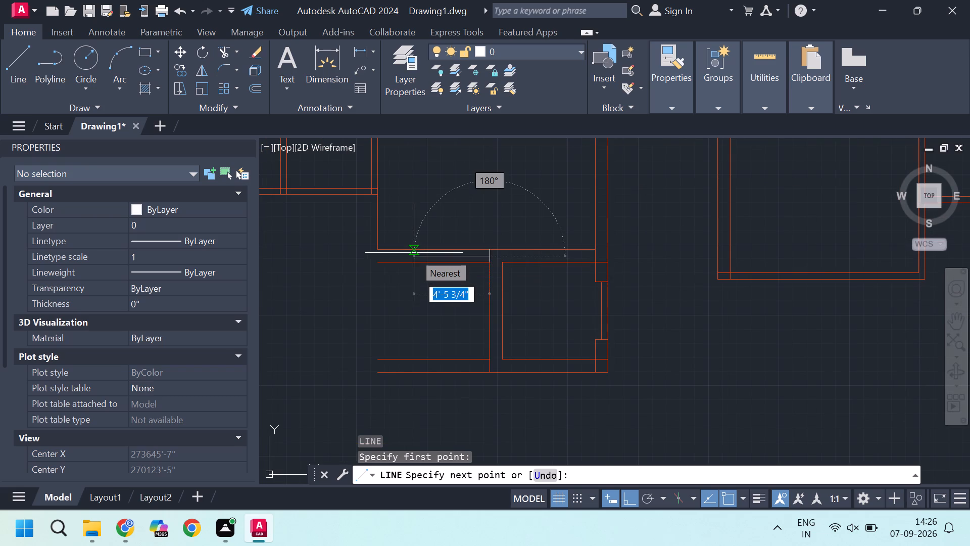
scroll(414, 253, up, 1)
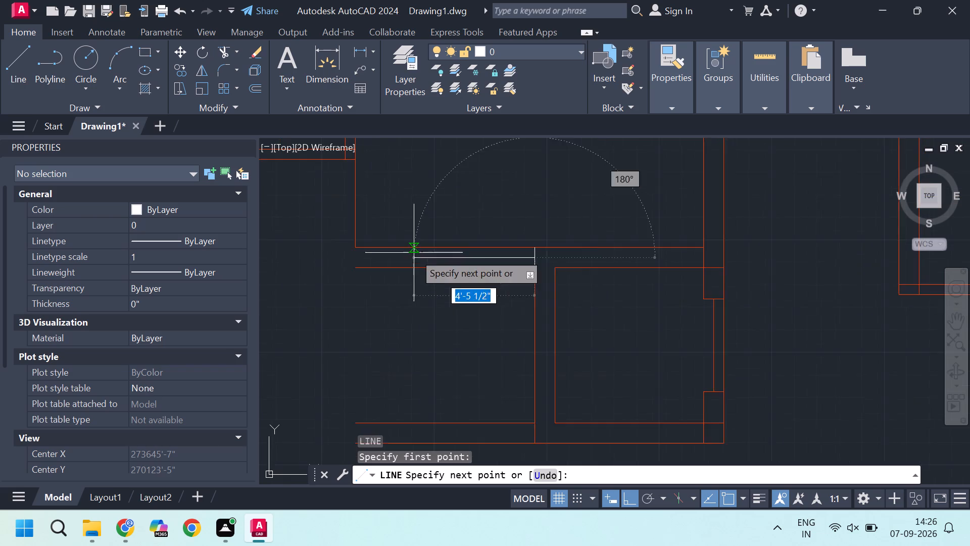
scroll(414, 253, up, 1)
middle_drag(325, 254, 407, 301)
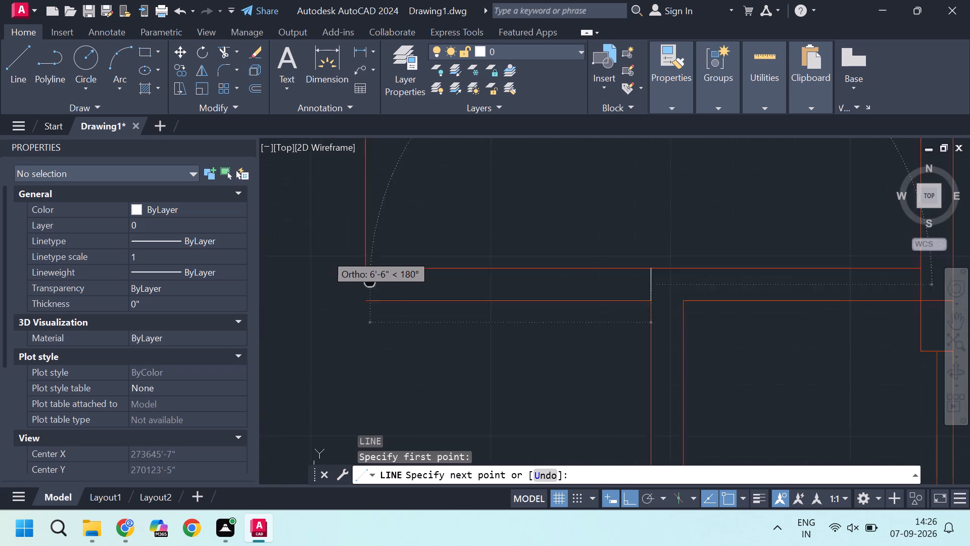
middle_drag(407, 301, 416, 306)
scroll(404, 313, up, 1)
scroll(397, 309, down, 2)
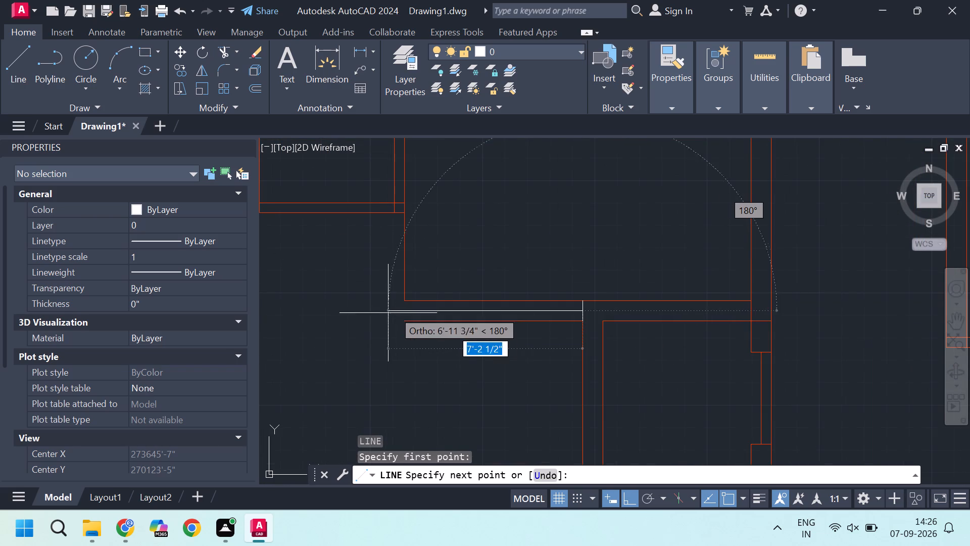
click(369, 312)
key(Escape)
key(Escape)
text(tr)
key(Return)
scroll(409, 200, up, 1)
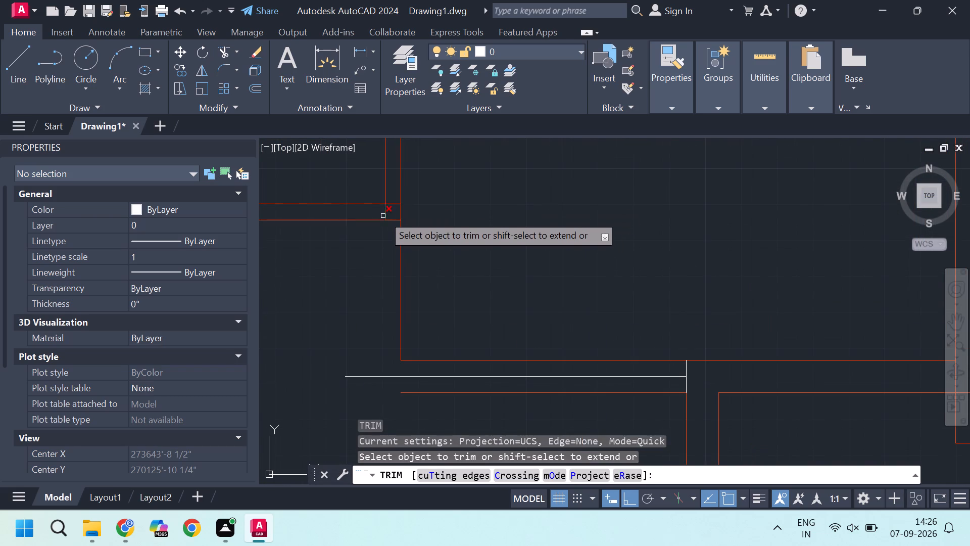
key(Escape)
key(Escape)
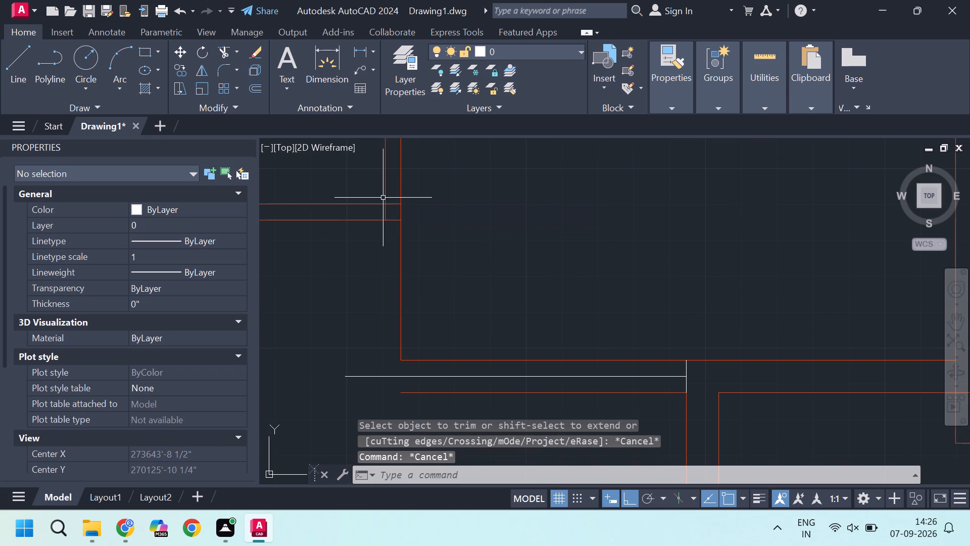
Extend the outer line of the vertical wall left of the small room down to the new horizontal line.
text(ex)
key(Return)
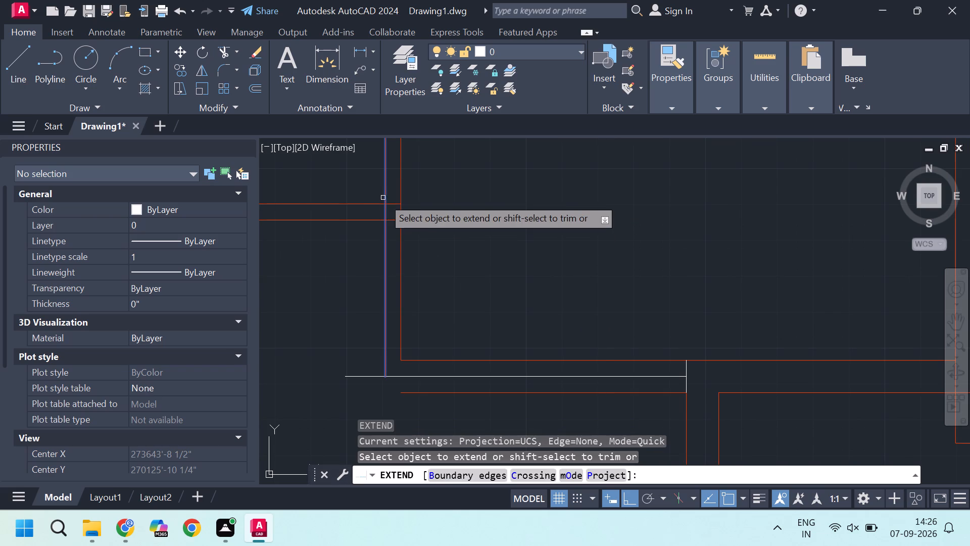
click(383, 194)
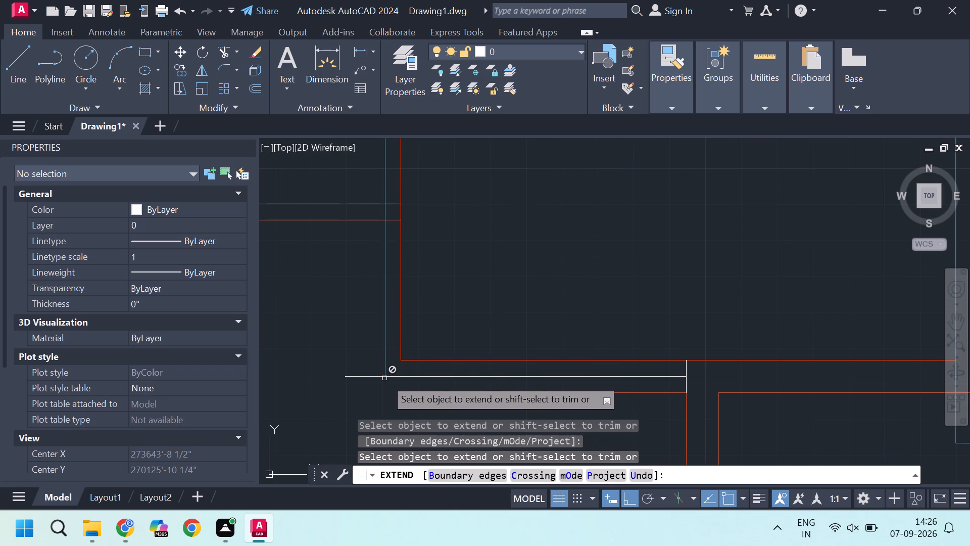
Trim the new horizontal line's overhang beyond the vertical wall and remove the original 9" wall line just below it.
scroll(386, 381, up, 2)
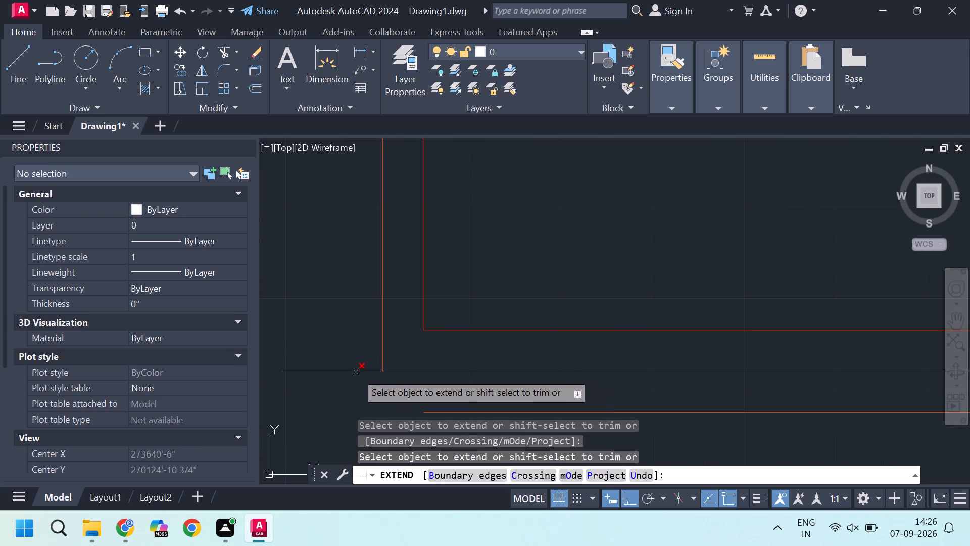
shift+click(356, 372)
scroll(357, 351, down, 2)
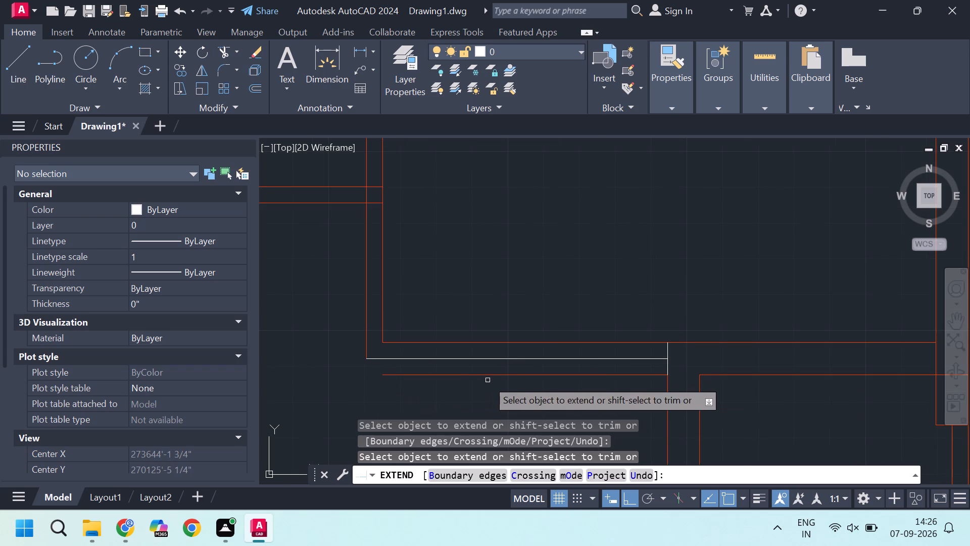
shift+click(485, 377)
scroll(496, 368, down, 2)
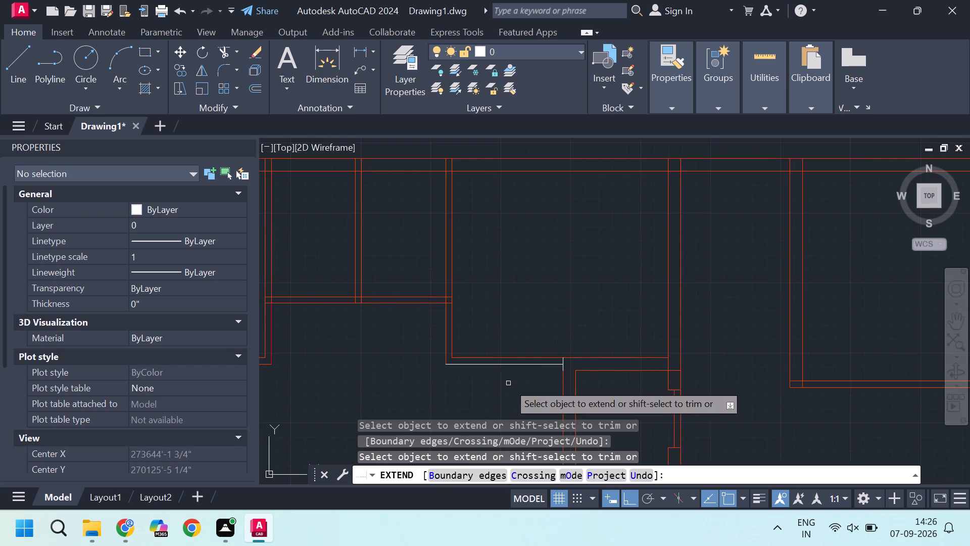
scroll(524, 401, up, 1)
middle_drag(521, 401, 428, 322)
scroll(425, 300, down, 2)
scroll(438, 338, up, 2)
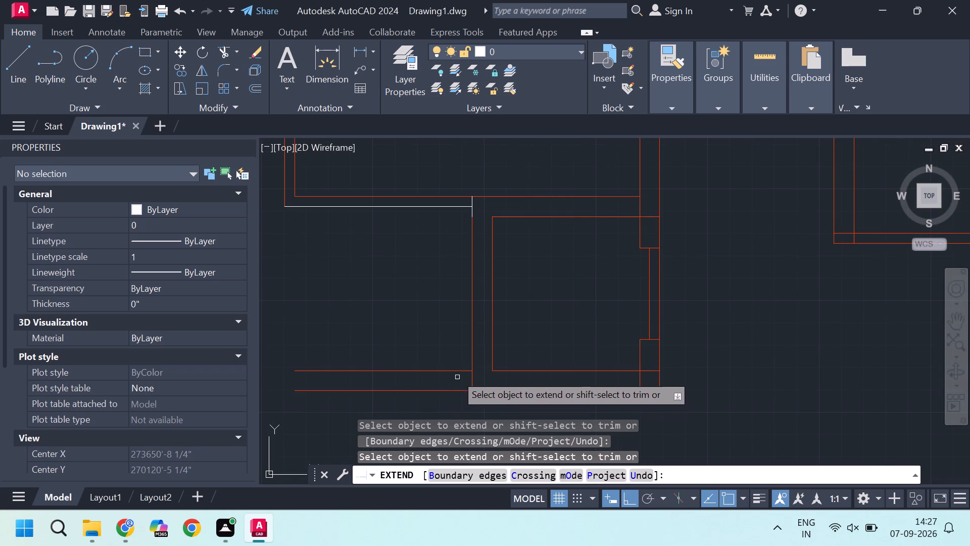
key(Escape)
key(Escape)
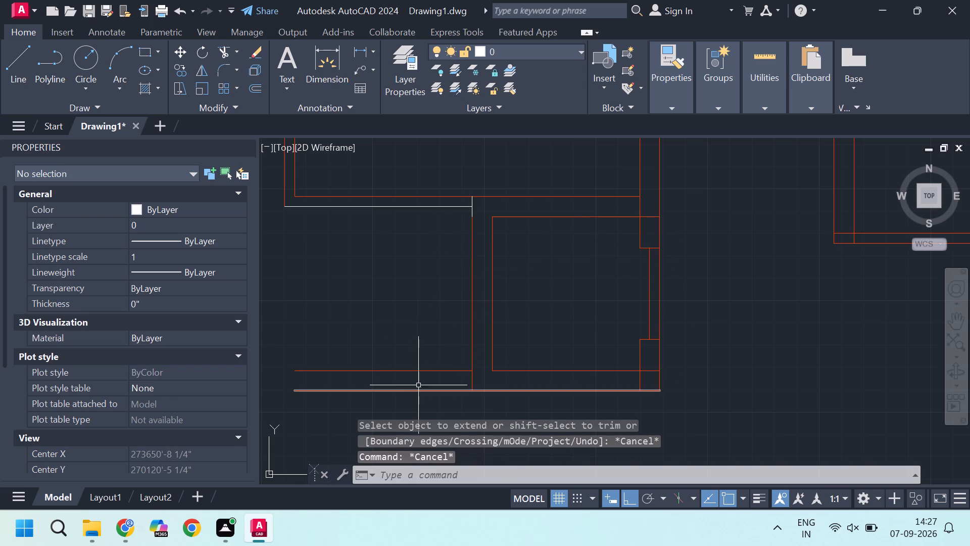
Move the bottom wall's inner line, left of the partition, 4.5" down toward the outer line.
click(417, 372)
scroll(468, 377, up, 1)
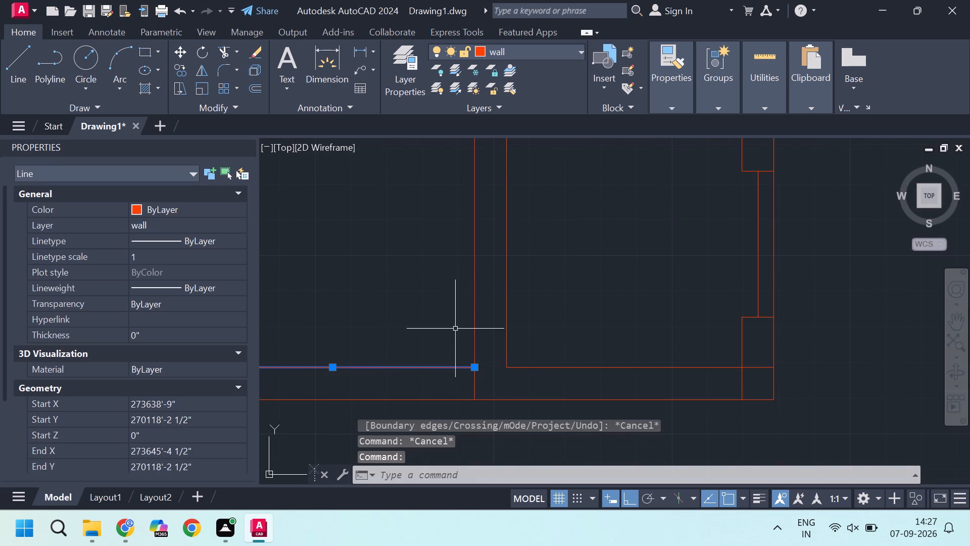
key(m)
key(Return)
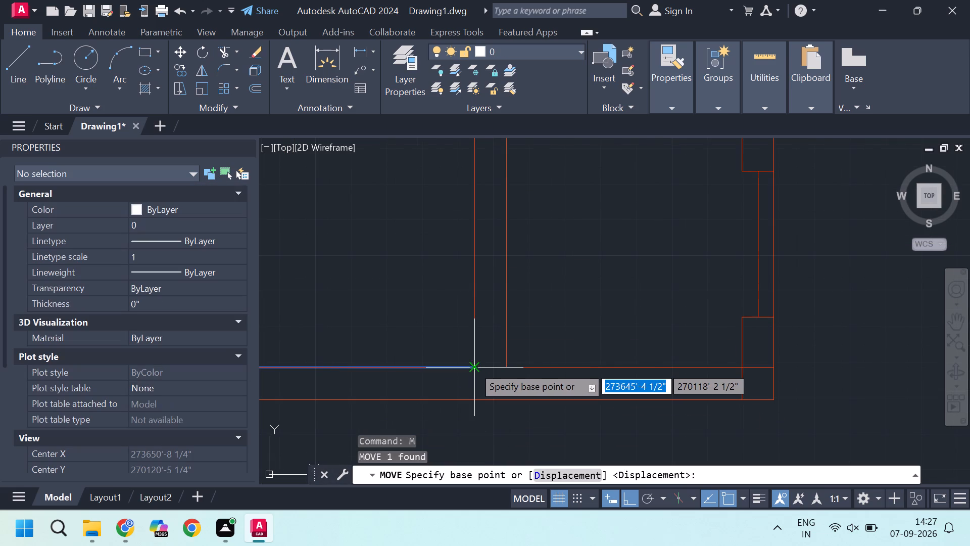
click(474, 367)
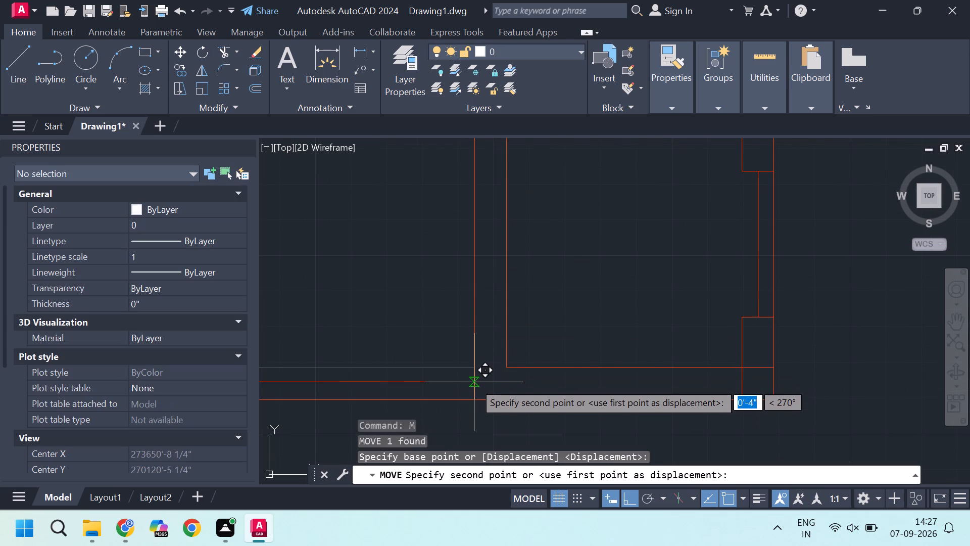
text(4.5)
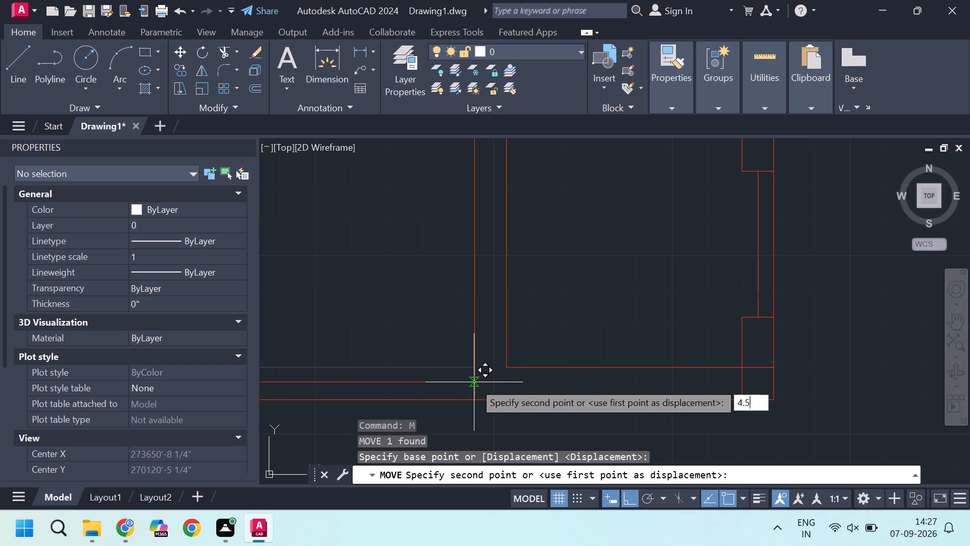
key(Return)
Assign the new horizontal line of the upper wall to the wall layer.
scroll(475, 379, down, 1)
scroll(500, 310, up, 1)
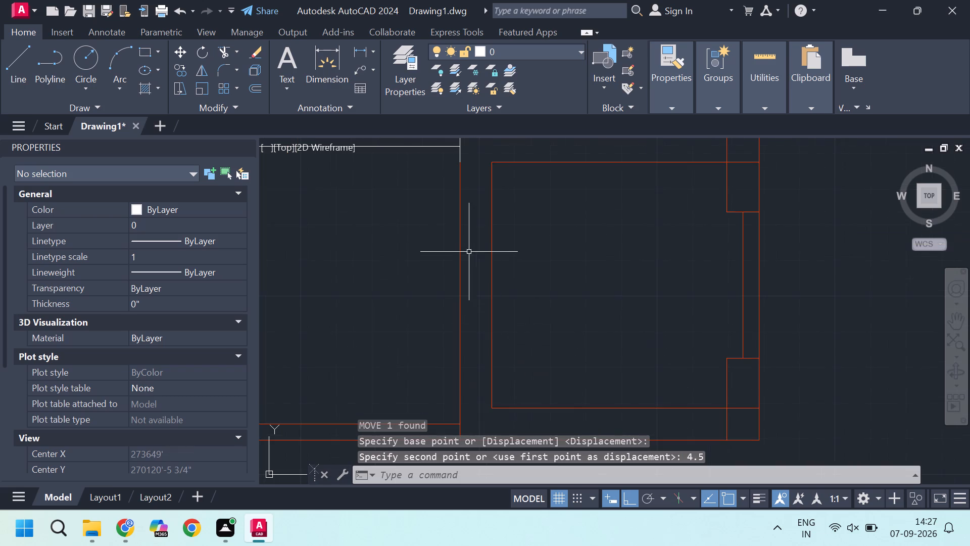
middle_drag(455, 256, 558, 380)
scroll(558, 380, down, 1)
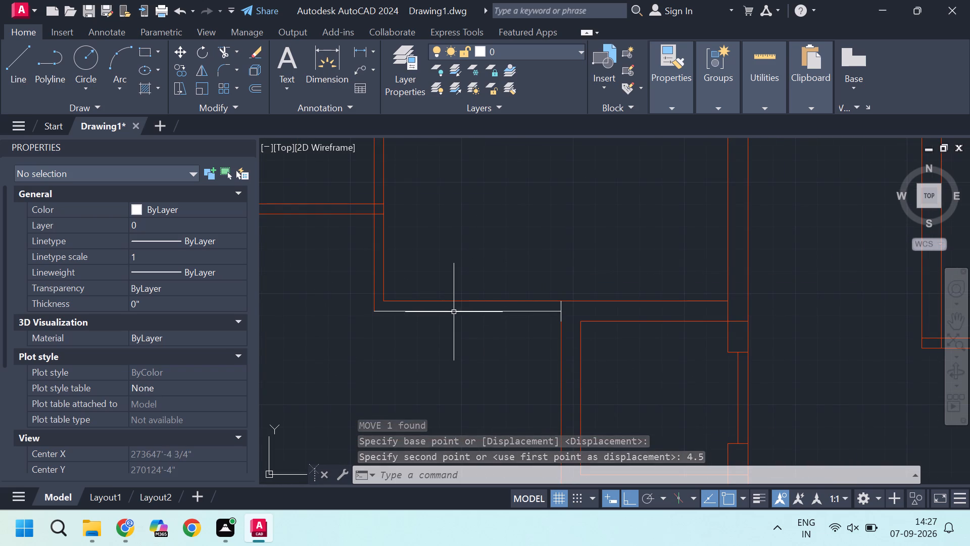
click(454, 312)
double_click(180, 229)
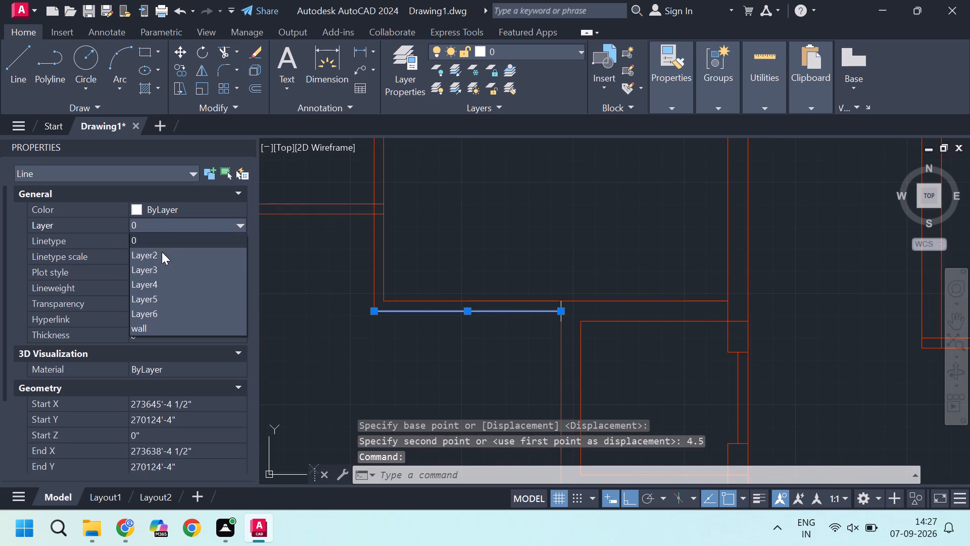
click(152, 325)
scroll(565, 315, up, 2)
key(Escape)
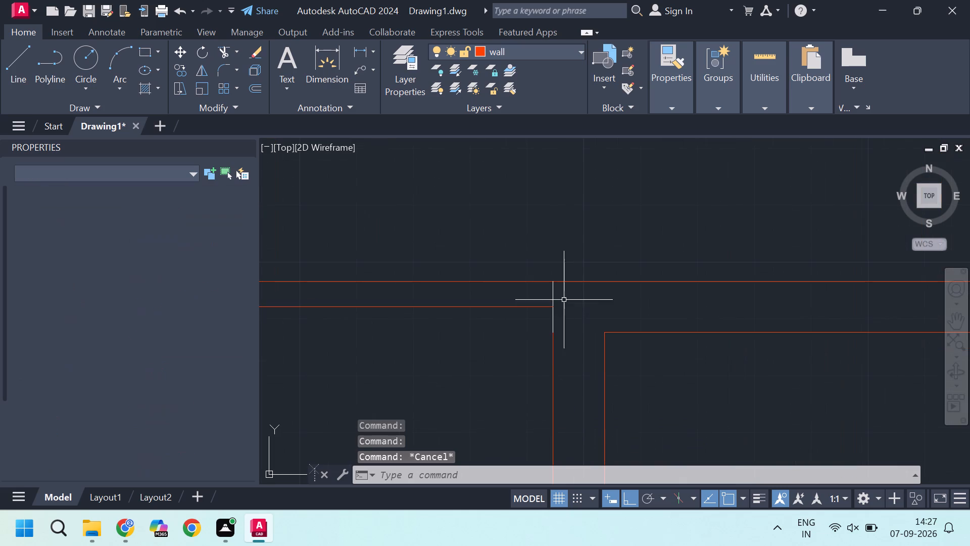
Delete the short 9" vertical line on layer 0 across the upper wall at the partition junction.
click(552, 289)
key(Delete)
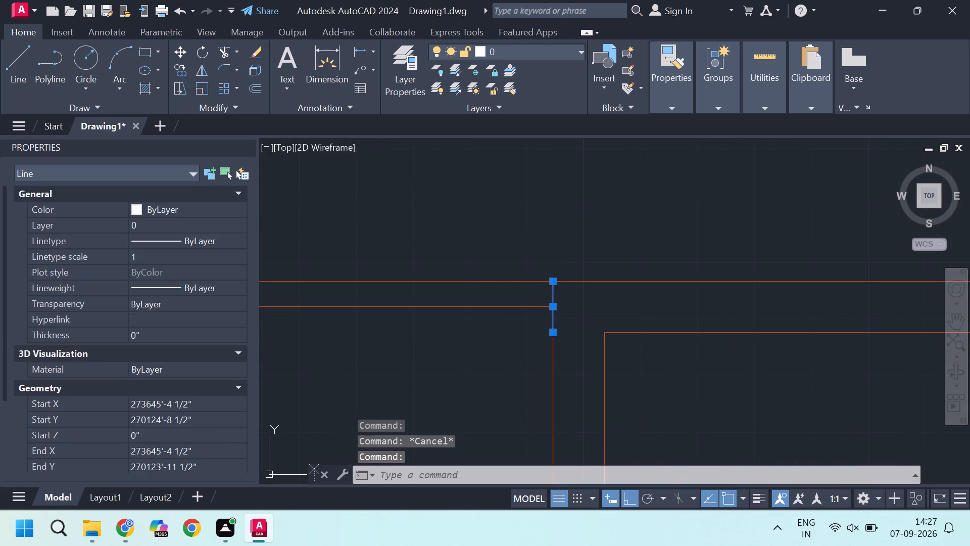
Trim the lower end of the partition's left line between the two lines of the bottom wall.
scroll(591, 330, down, 3)
scroll(596, 425, up, 1)
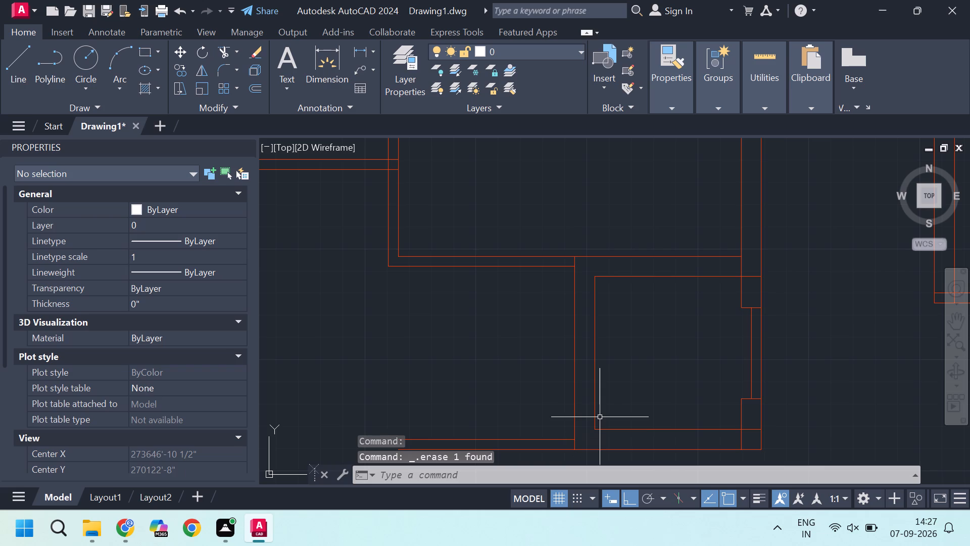
middle_drag(611, 394, 568, 346)
text(tr)
key(Return)
scroll(520, 404, up, 1)
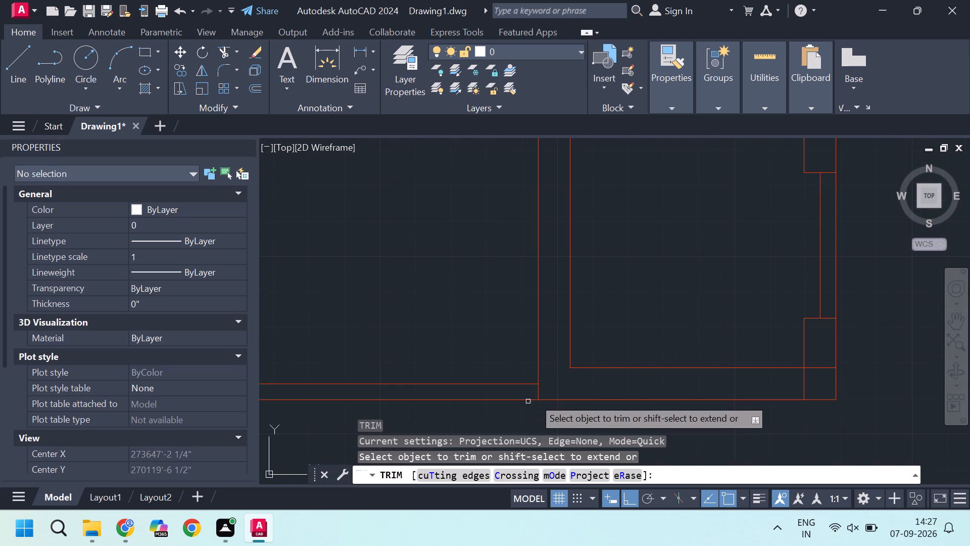
click(538, 393)
scroll(539, 394, down, 1)
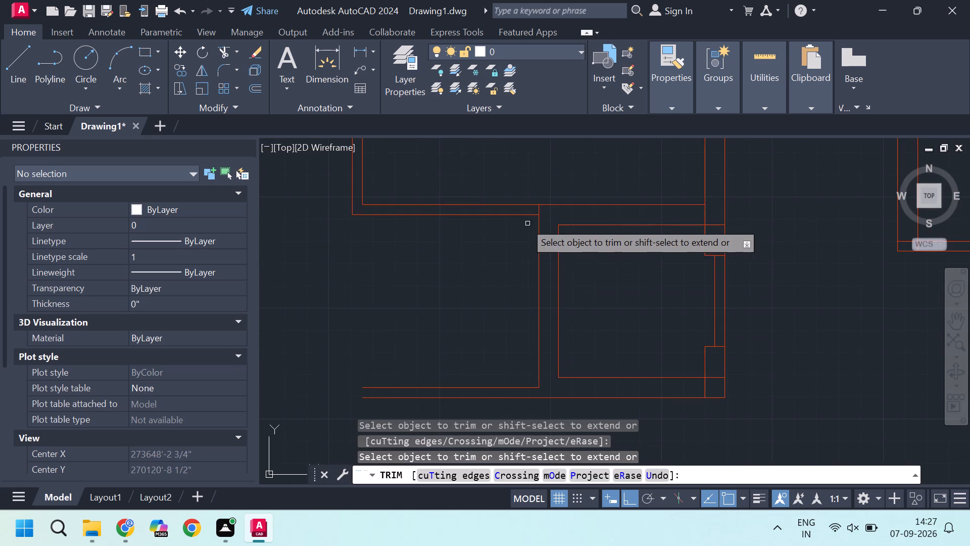
Trim the upper end of the partition's left line between the two lines of the upper wall.
scroll(524, 203, up, 3)
click(555, 220)
scroll(589, 279, down, 3)
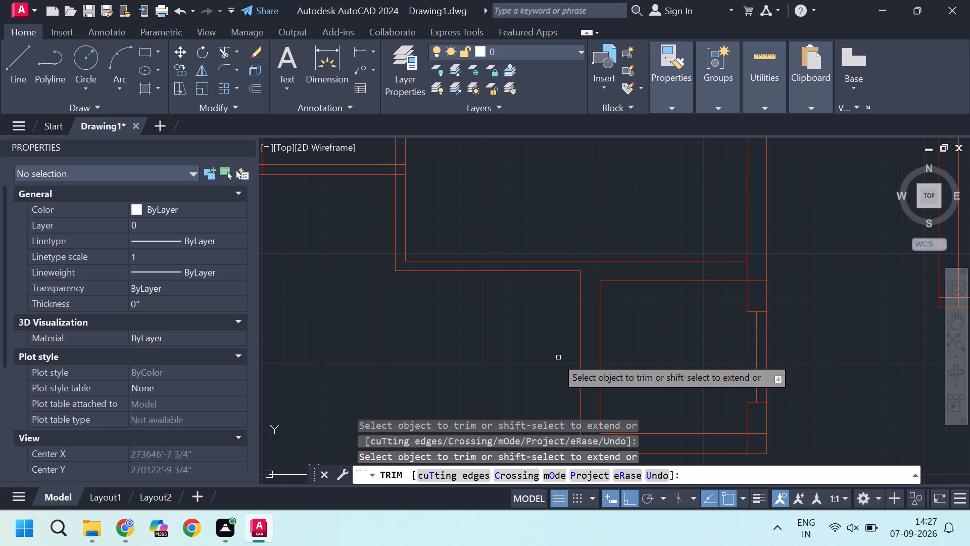
scroll(523, 342, down, 1)
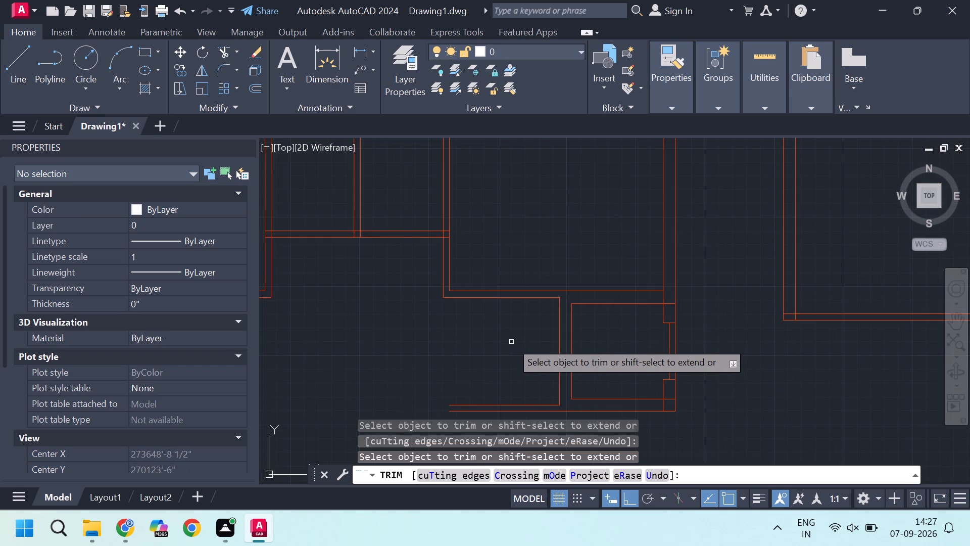
scroll(478, 255, up, 1)
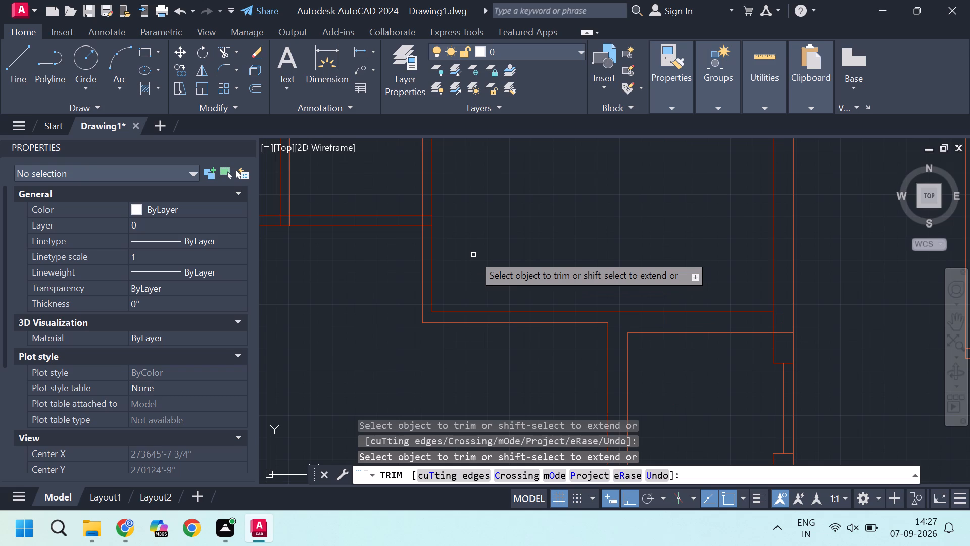
scroll(473, 255, down, 2)
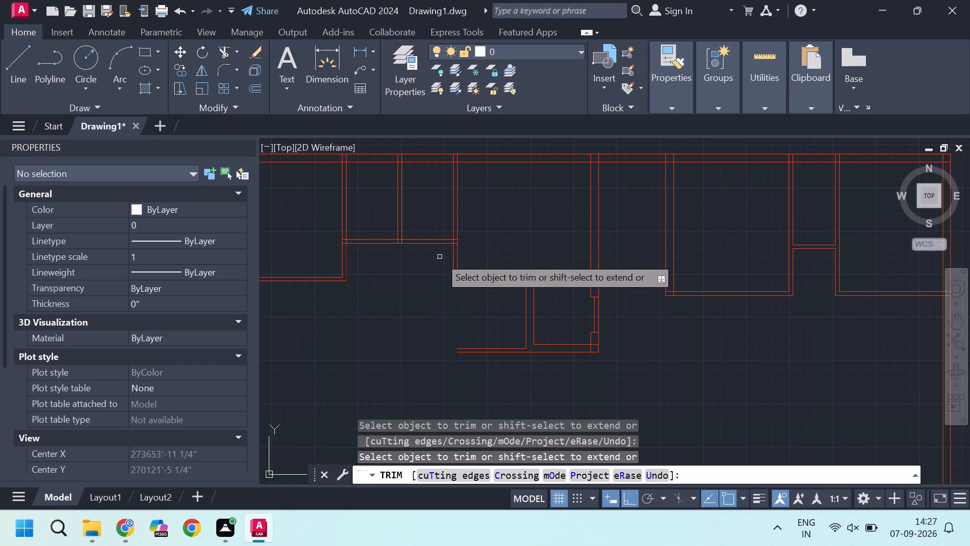
scroll(440, 257, up, 1)
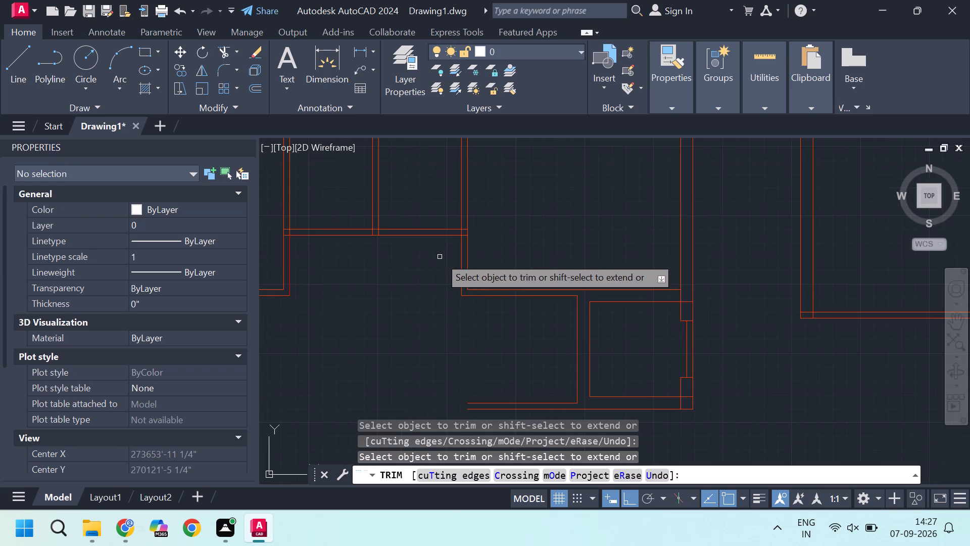
scroll(444, 257, up, 1)
scroll(452, 263, down, 1)
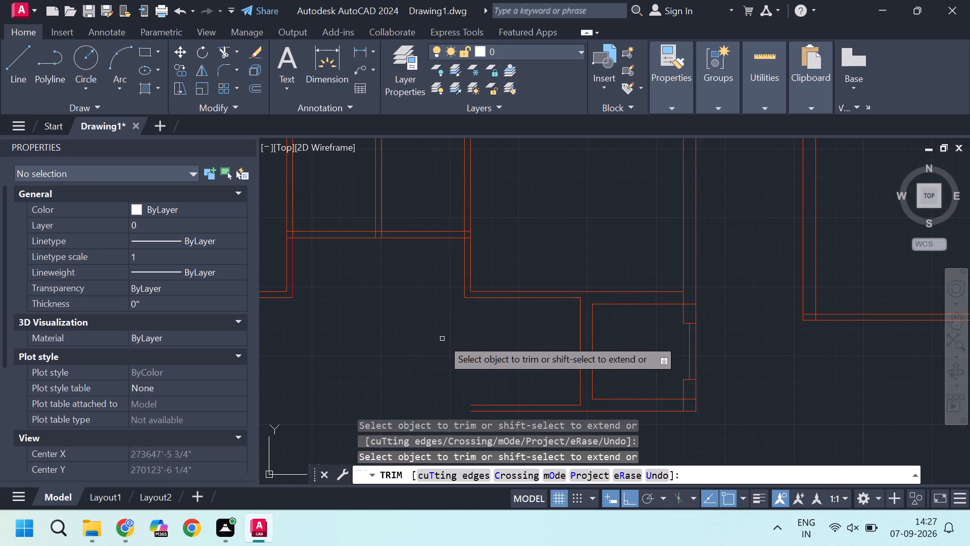
key(Escape)
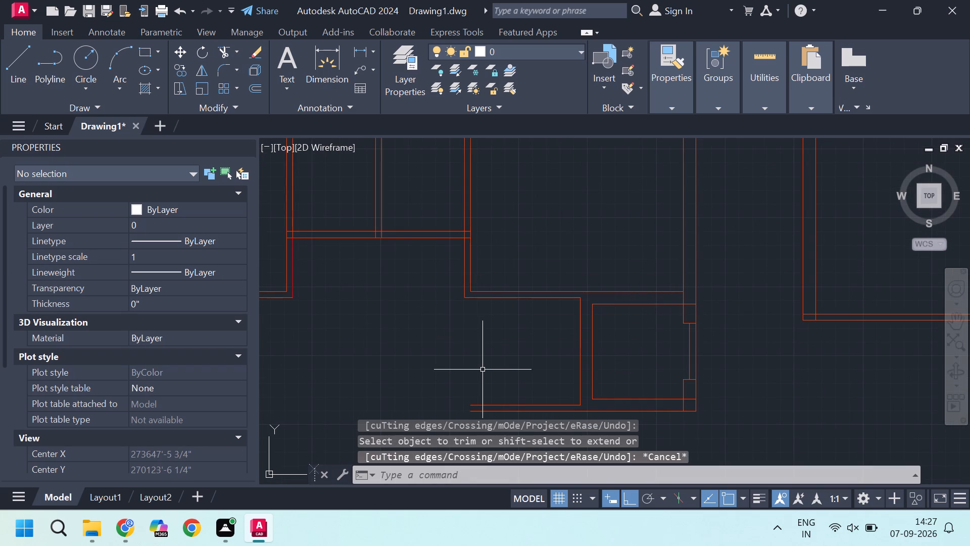
Offset the partition's left line 4'6" toward the open left end of the room, between the upper and bottom walls.
middle_drag(550, 372, 523, 344)
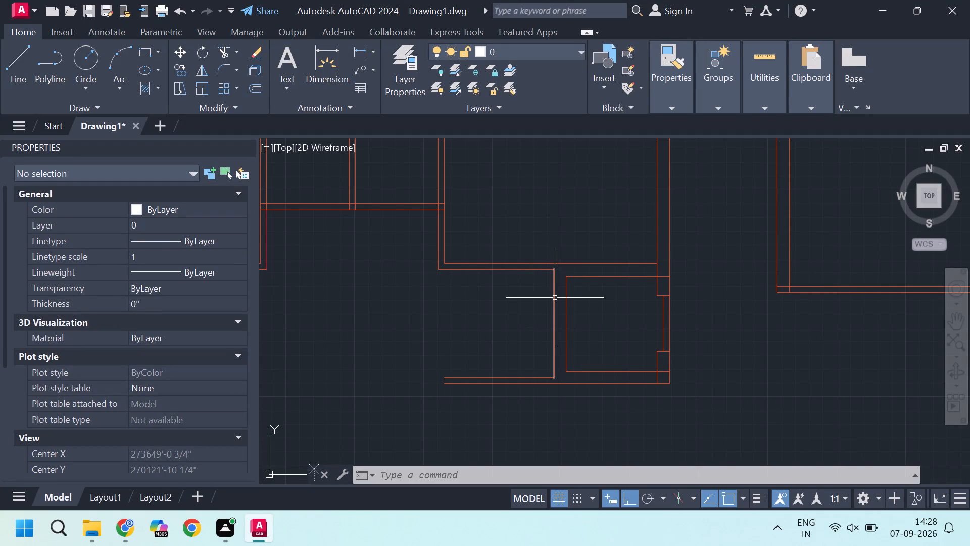
scroll(562, 301, up, 2)
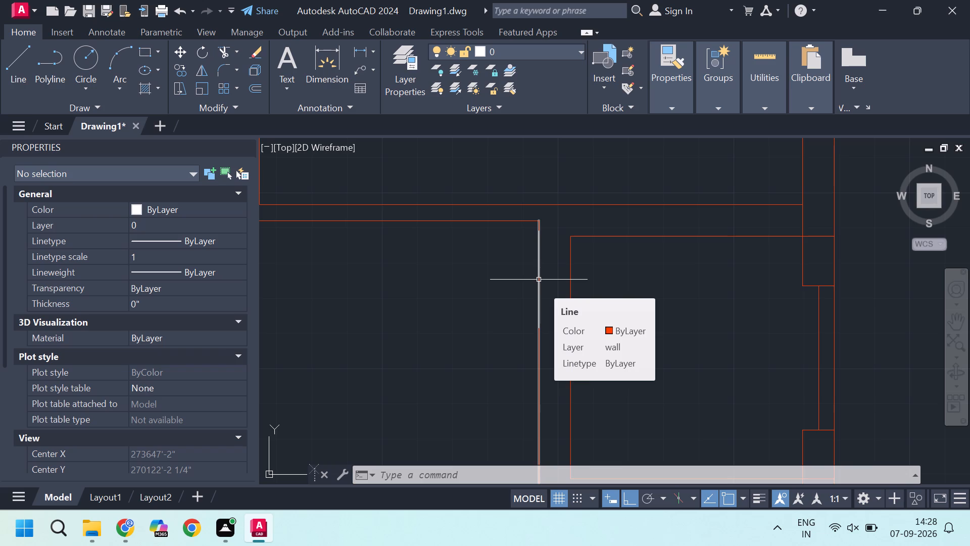
click(539, 280)
scroll(493, 284, down, 2)
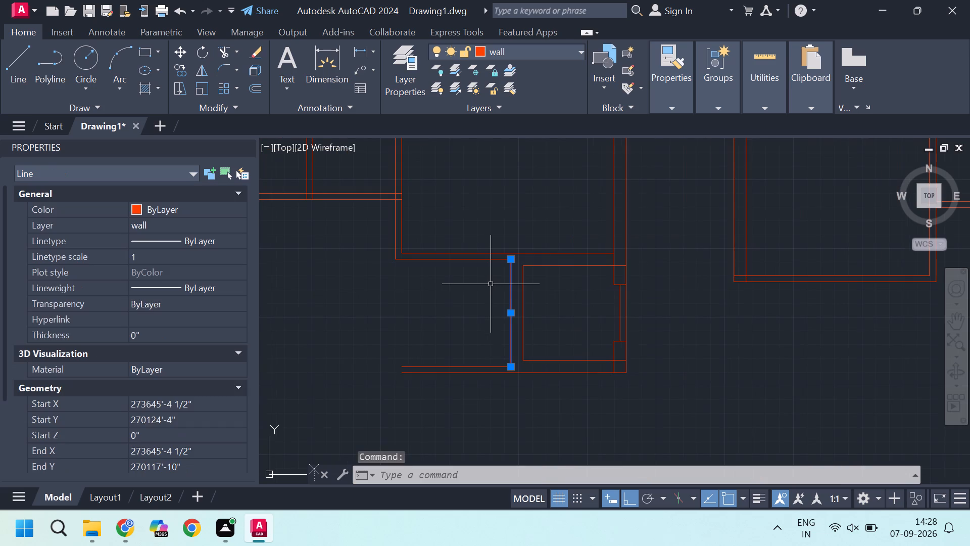
key(o)
key(Return)
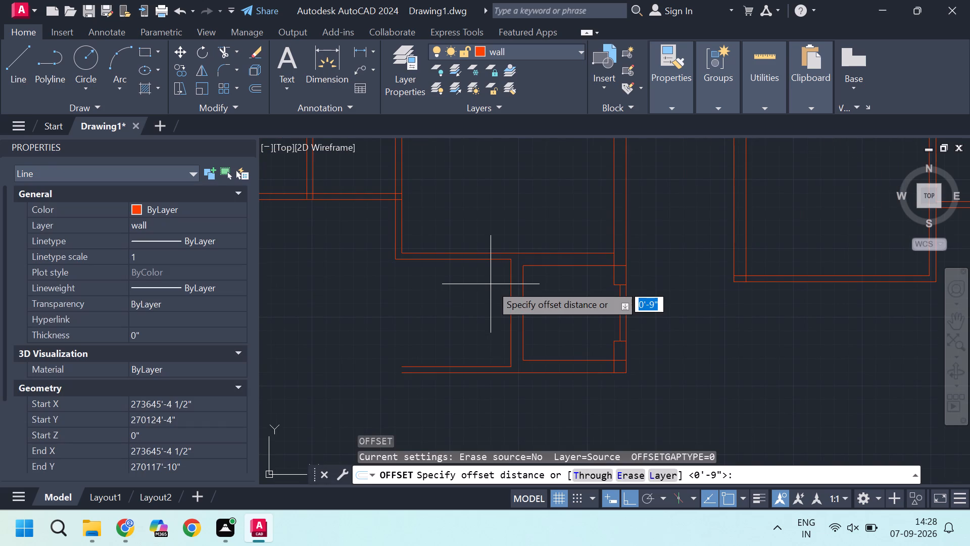
text(4'6)
key(Return)
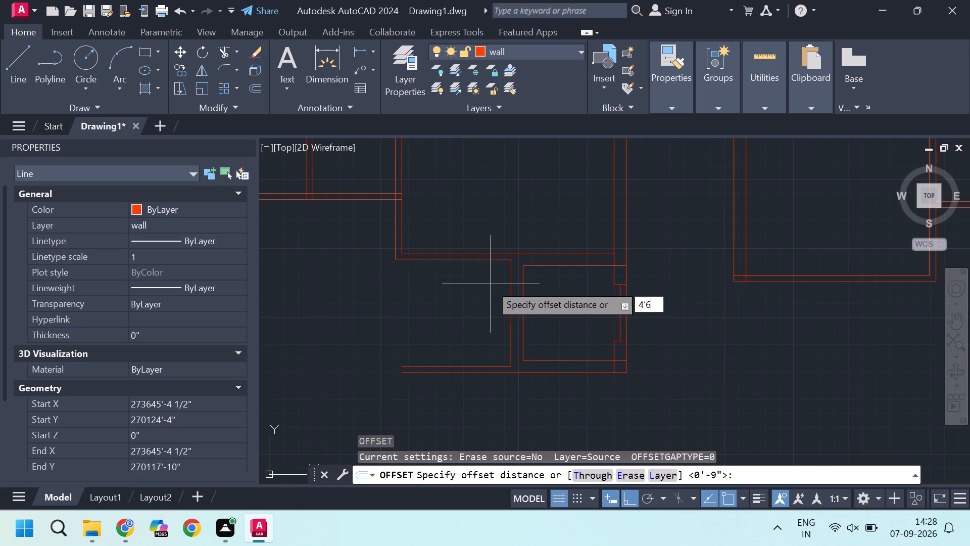
click(491, 284)
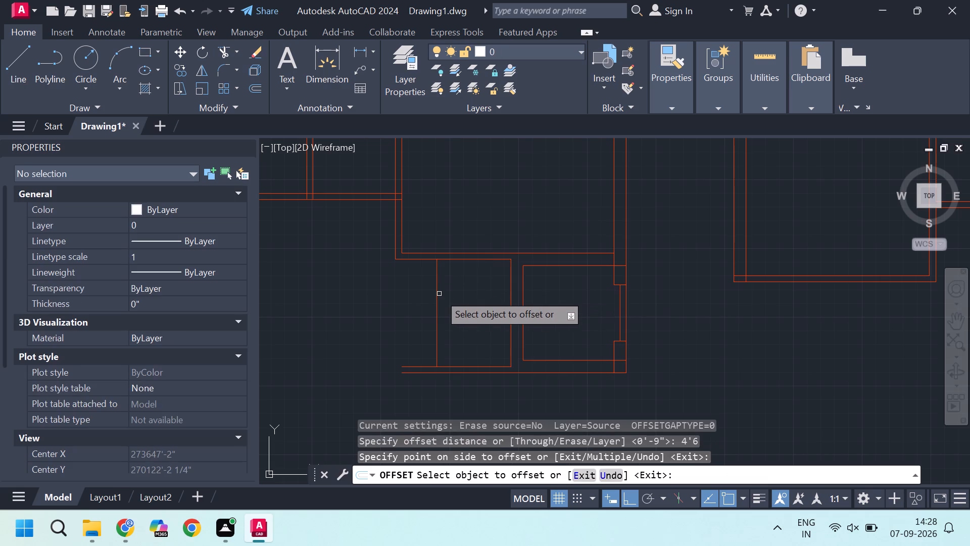
Offset the new vertical line a further 4.5" to the left to form the second face of the cross wall.
click(438, 296)
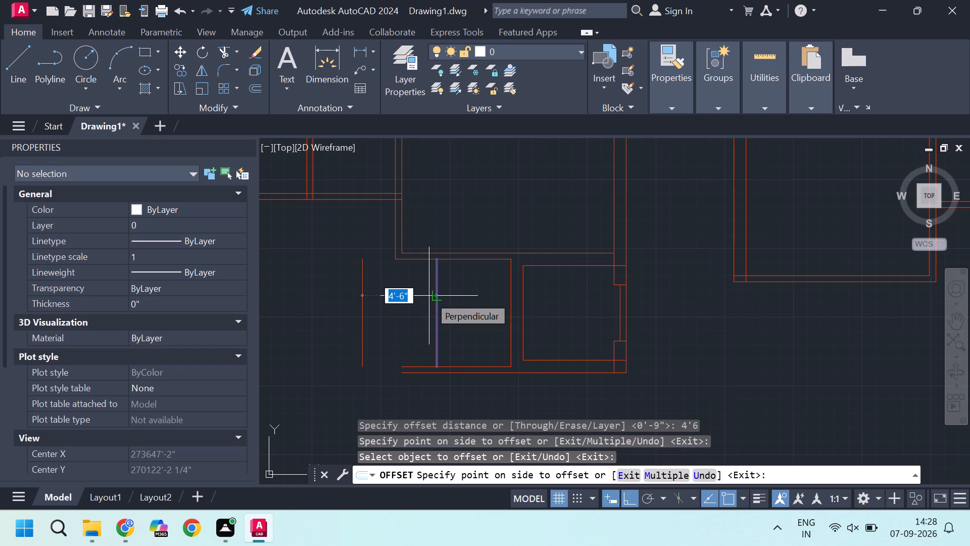
key(4)
text(.5)
key(Return)
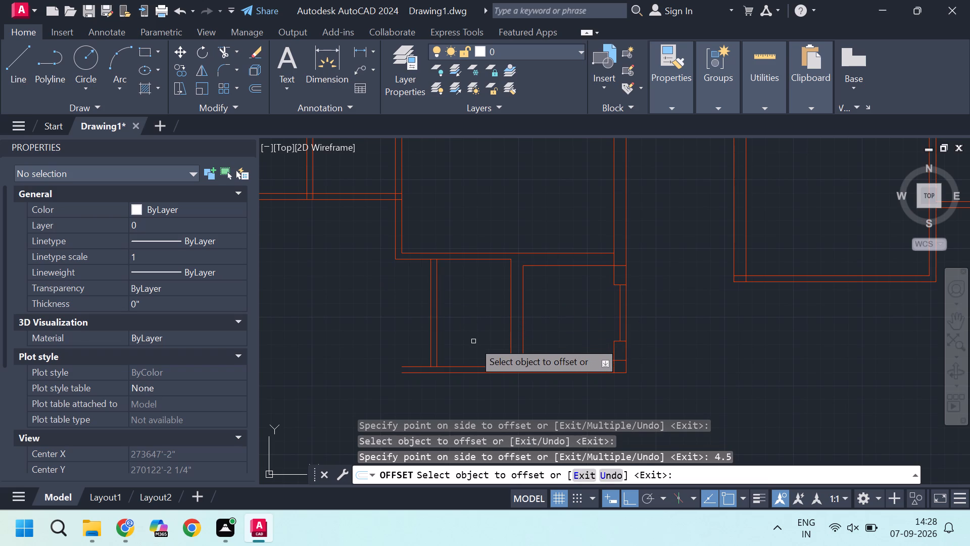
key(Escape)
key(Escape)
Measure the clear distance between the upper and bottom walls along the partition's left line, using a temporary line.
key(l)
key(Return)
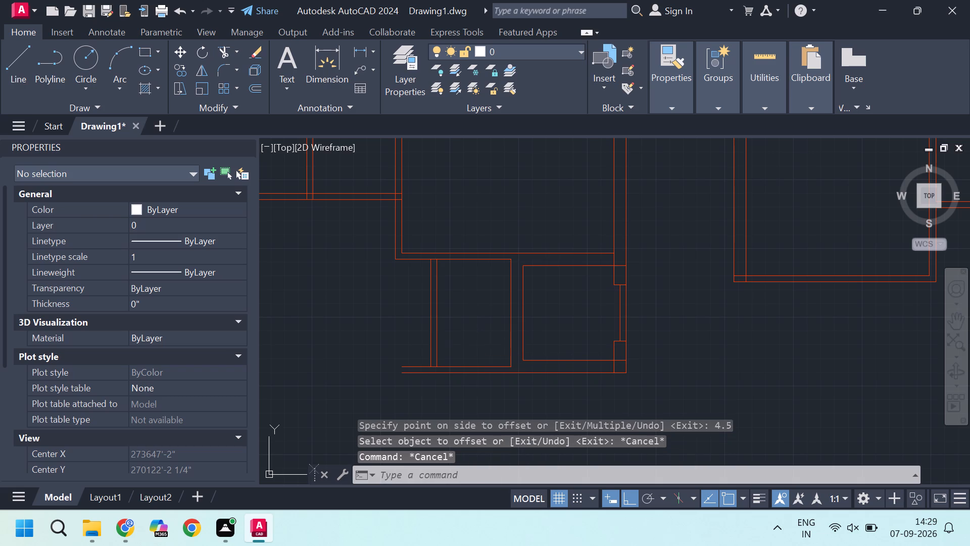
click(504, 265)
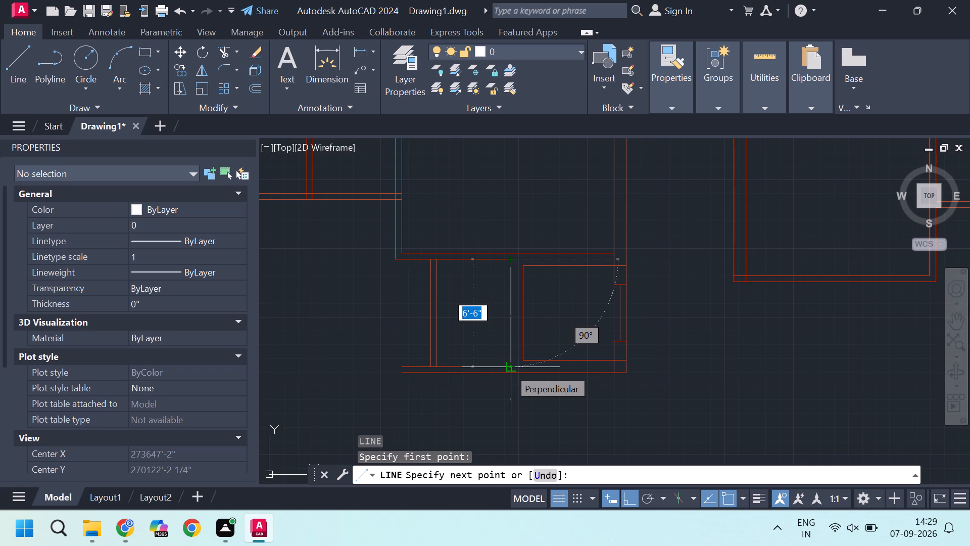
scroll(509, 369, up, 1)
key(Escape)
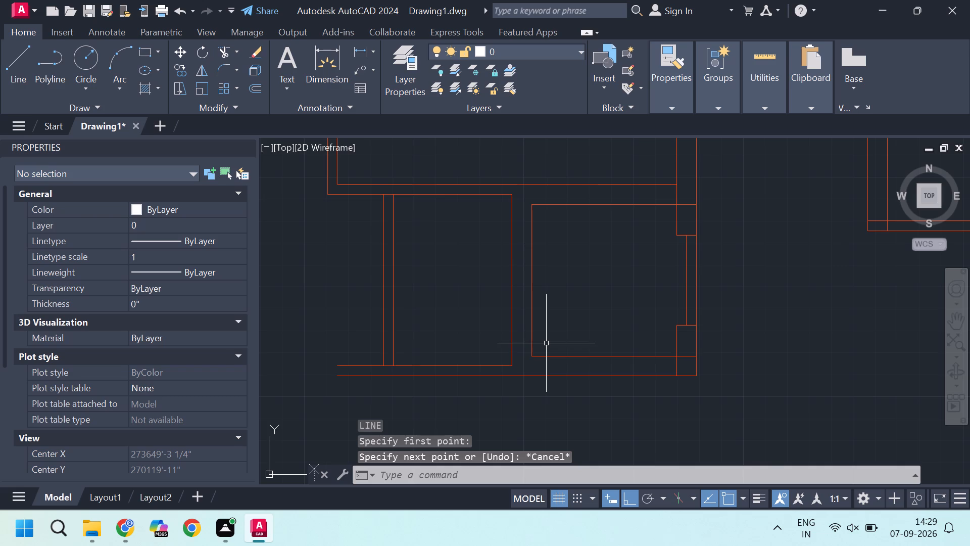
Check the inner vertical length of the room to the right of the partition with a temporary line.
key(l)
key(Return)
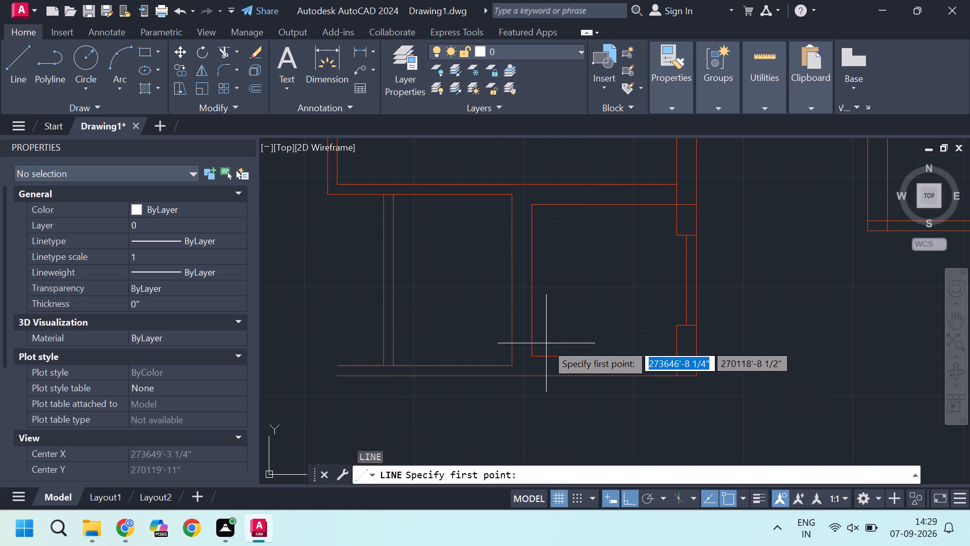
click(530, 207)
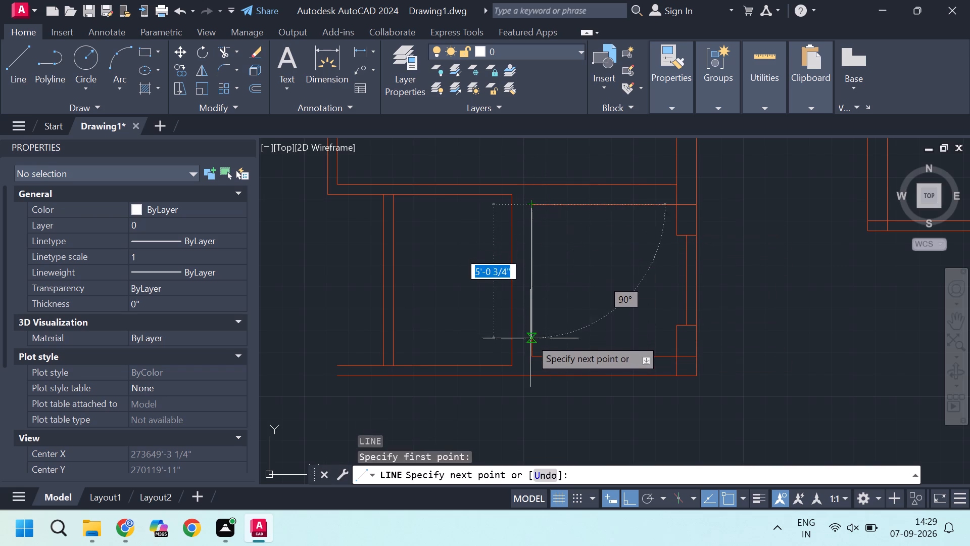
key(Escape)
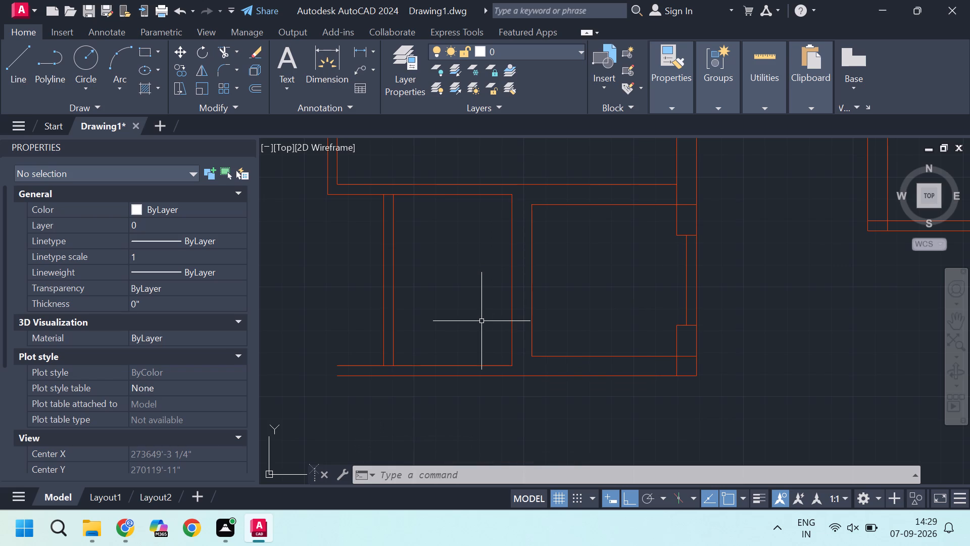
Recheck the partition's left line between its upper and lower corners using temporary lines.
key(l)
key(Return)
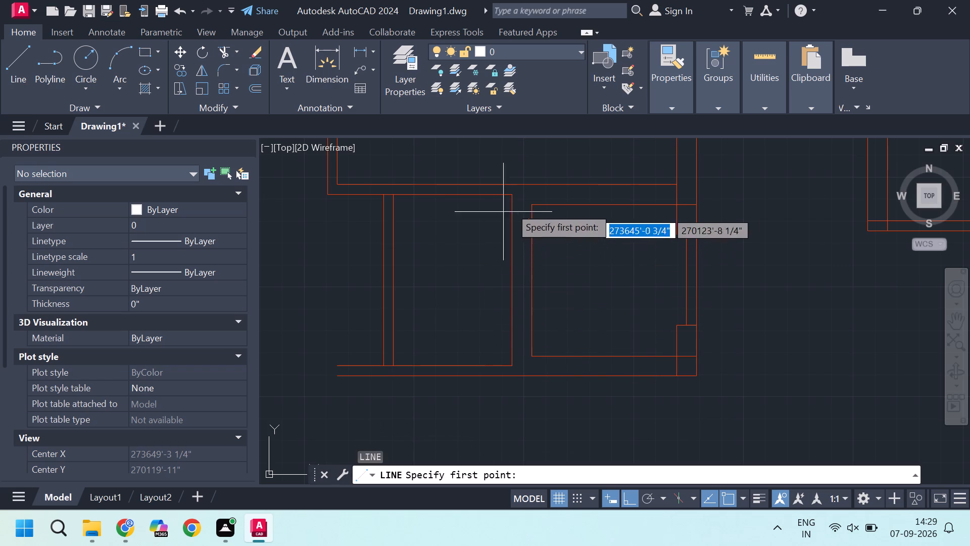
click(513, 194)
key(Escape)
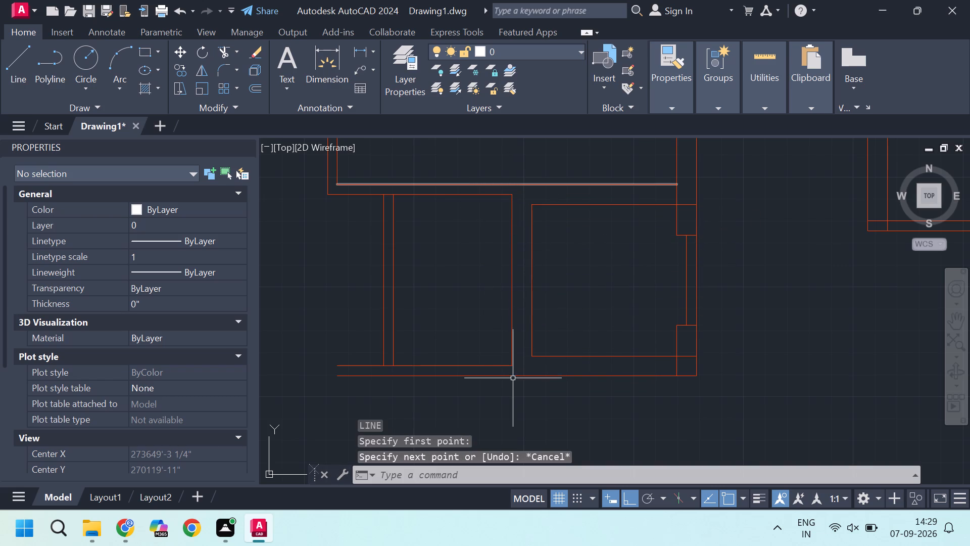
key(l)
key(Return)
scroll(516, 385, up, 2)
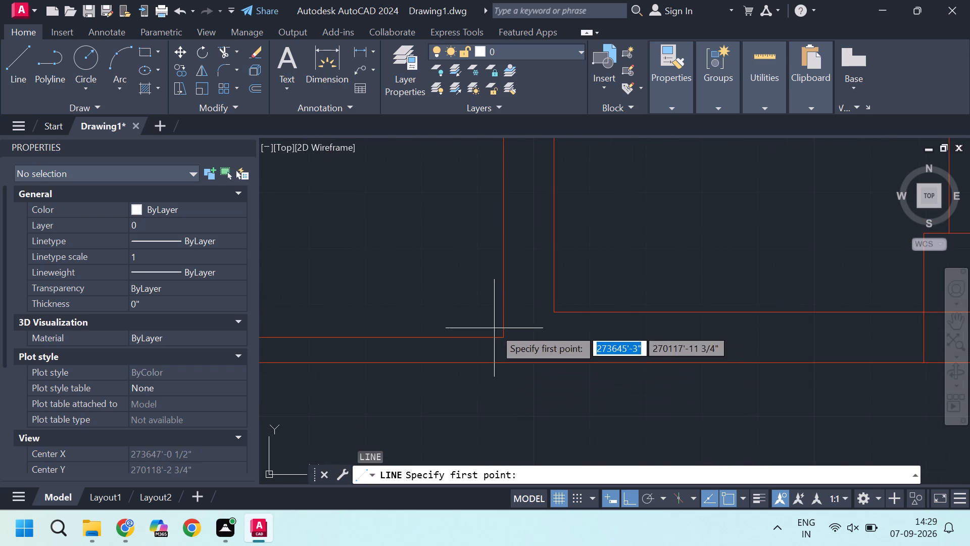
drag(507, 340, 501, 345)
key(Escape)
key(Escape)
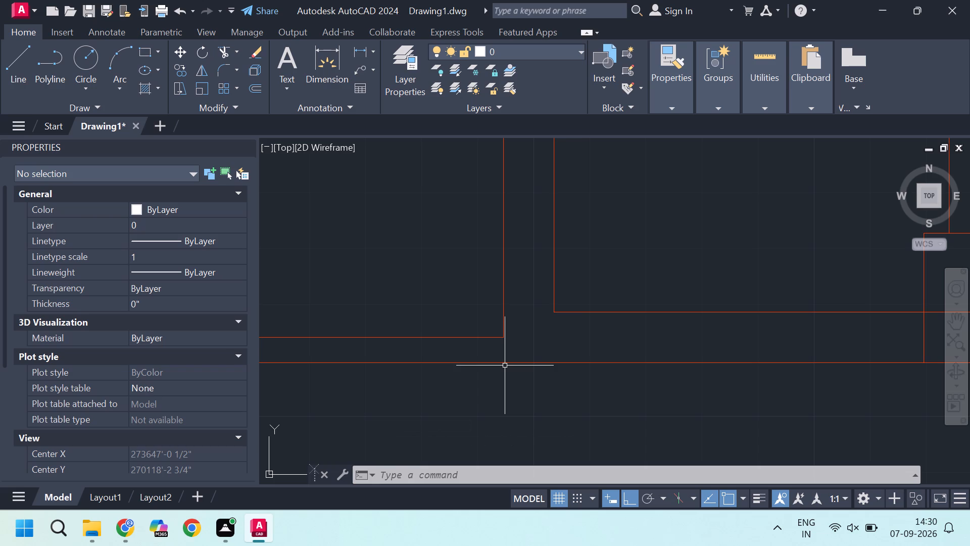
scroll(452, 391, down, 2)
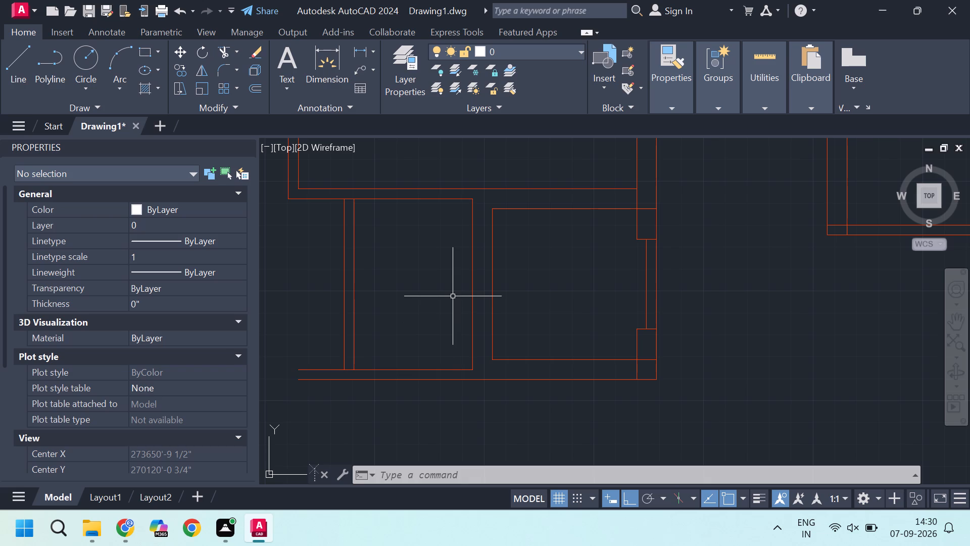
key(l)
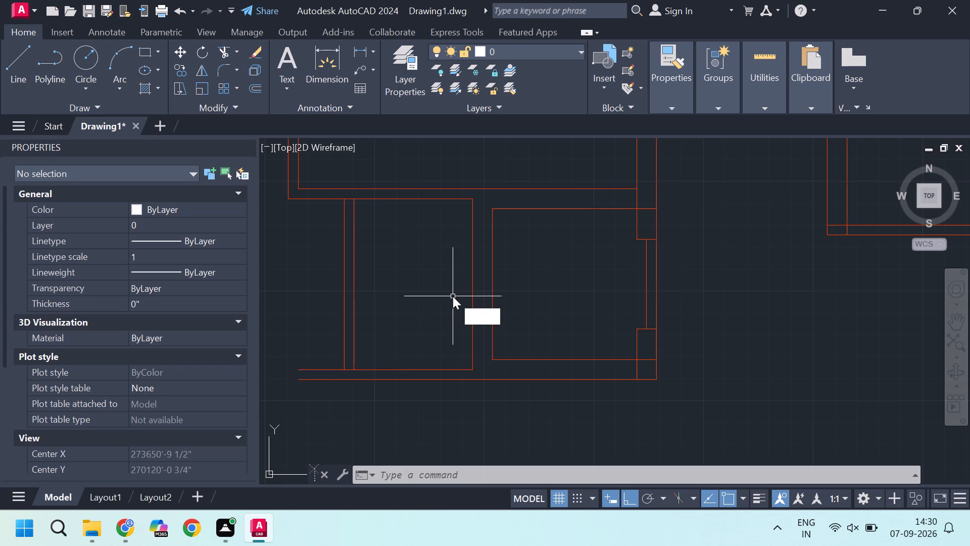
key(Return)
click(475, 201)
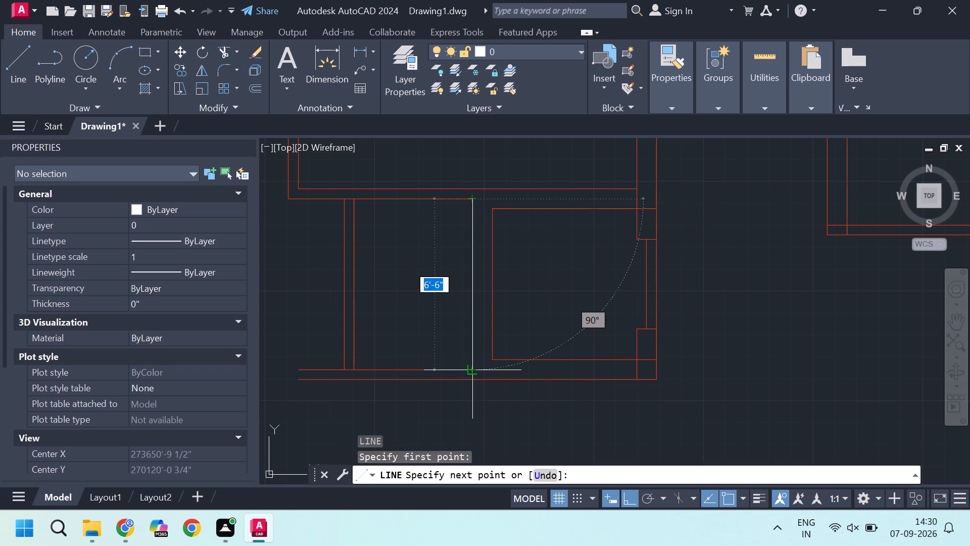
key(Escape)
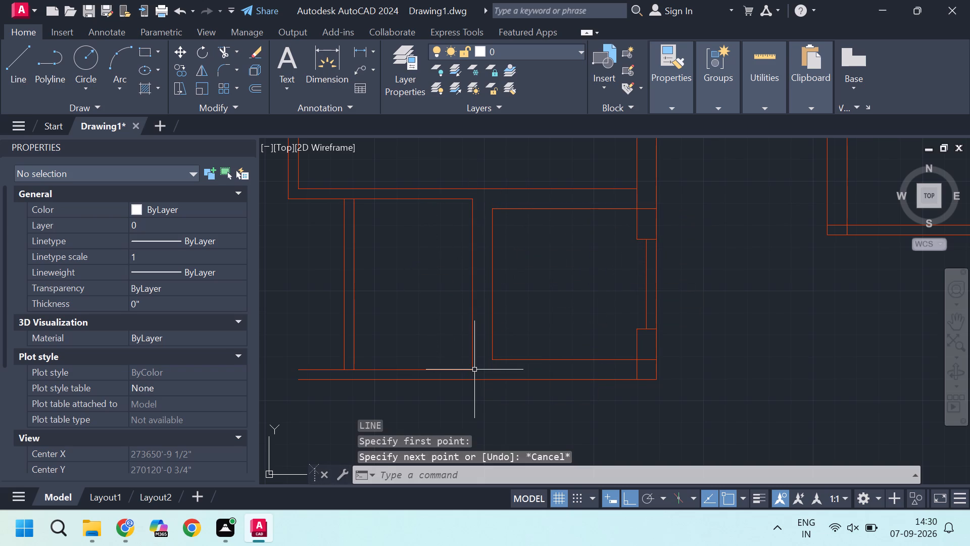
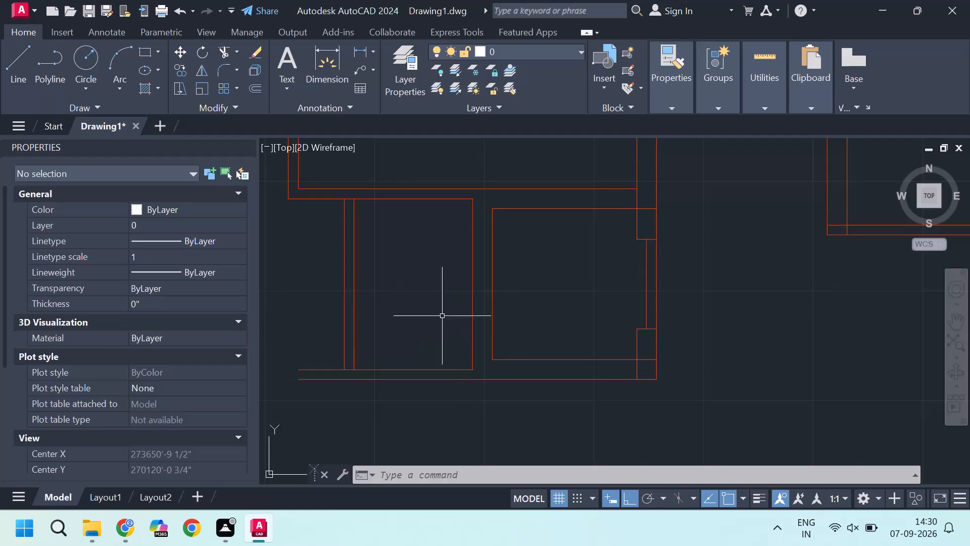
Draw a short horizontal line across the two faces of the partition wall at their midpoints.
scroll(383, 241, up, 1)
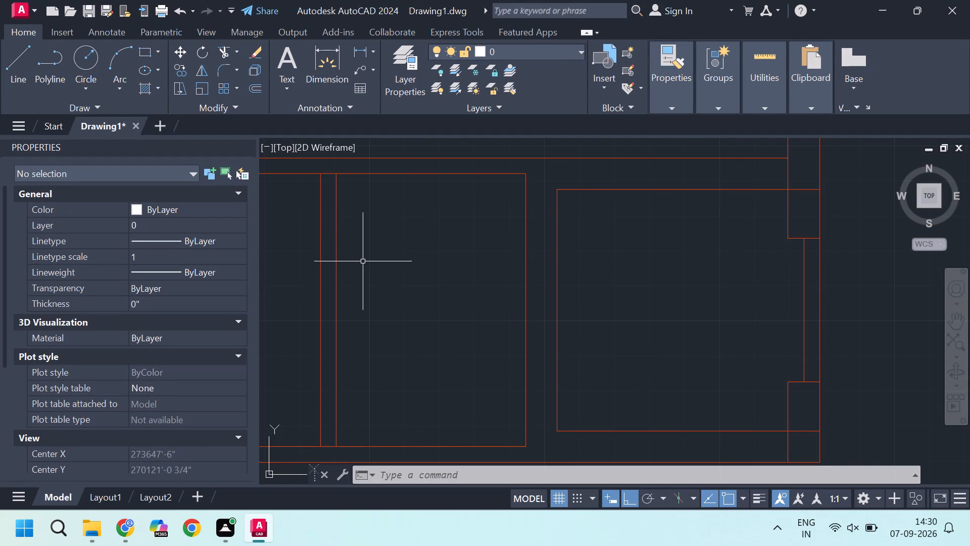
scroll(363, 261, down, 1)
key(l)
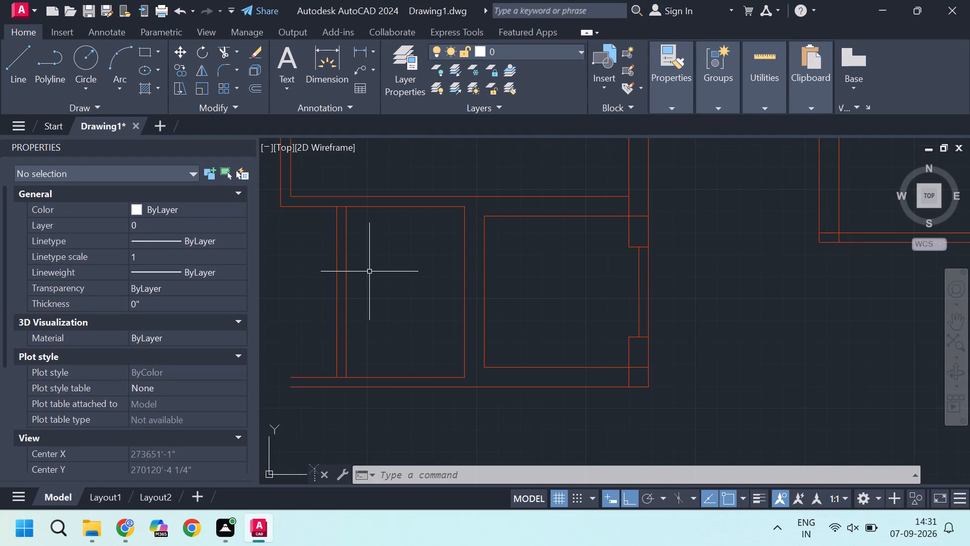
key(Return)
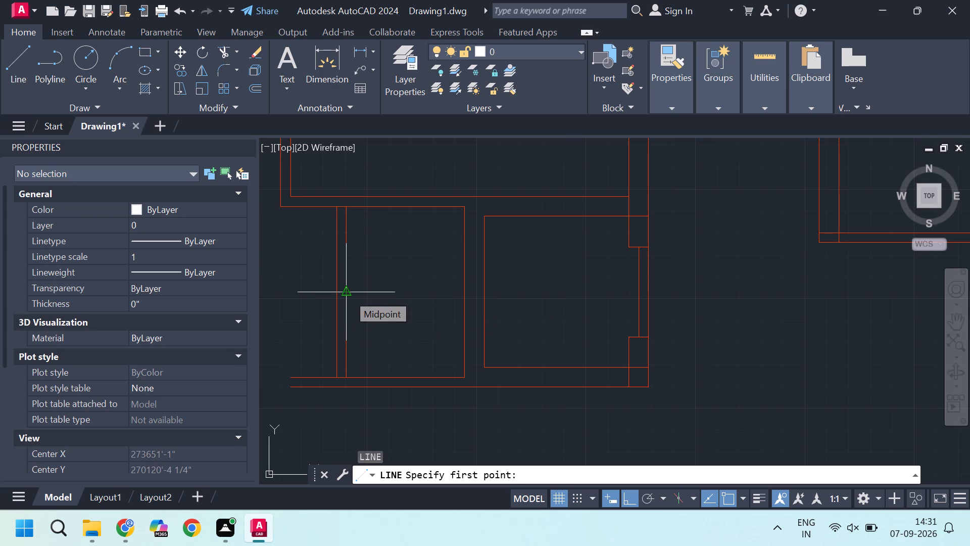
click(348, 294)
scroll(343, 294, up, 3)
click(313, 286)
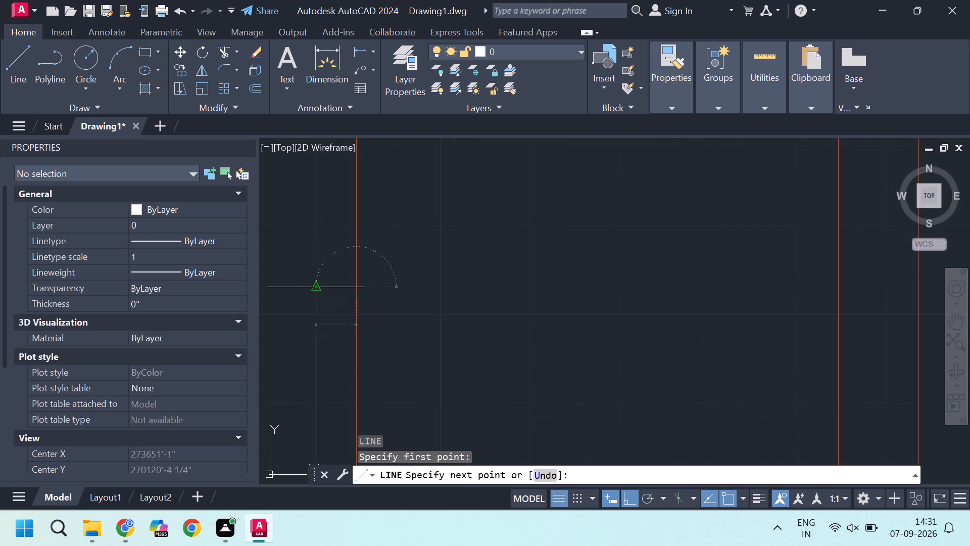
key(Escape)
Offset the short midpoint line 6" upward within the partition wall.
middle_drag(336, 280, 337, 339)
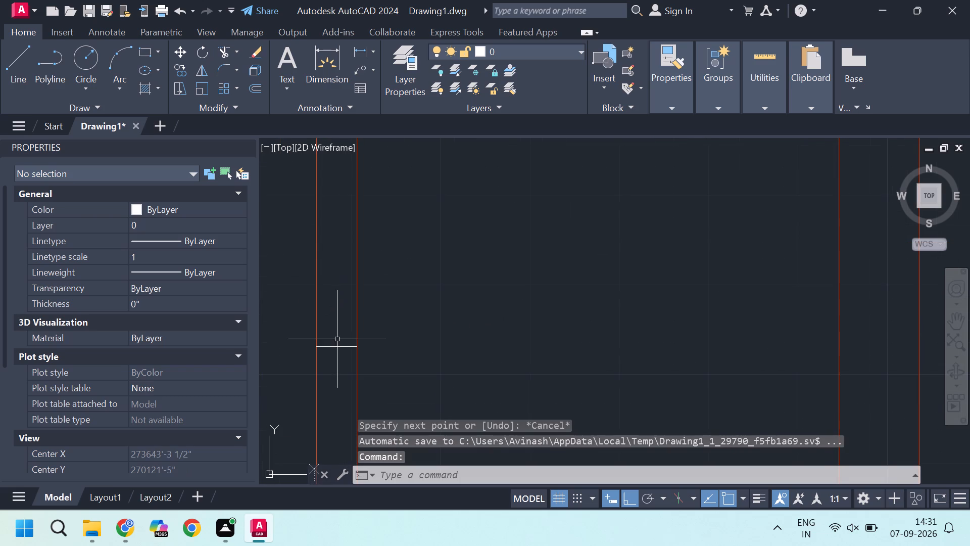
click(339, 346)
scroll(339, 346, down, 3)
scroll(343, 314, up, 1)
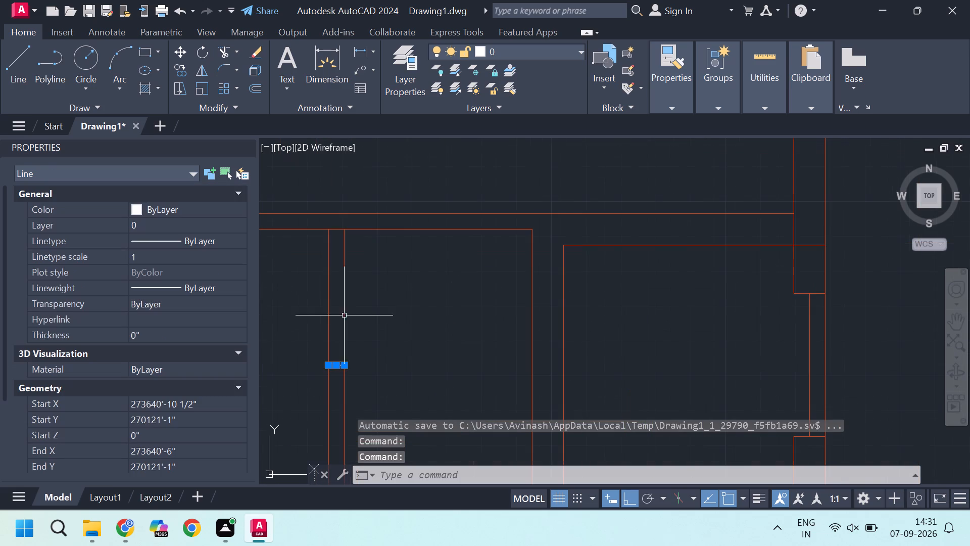
scroll(337, 340, up, 1)
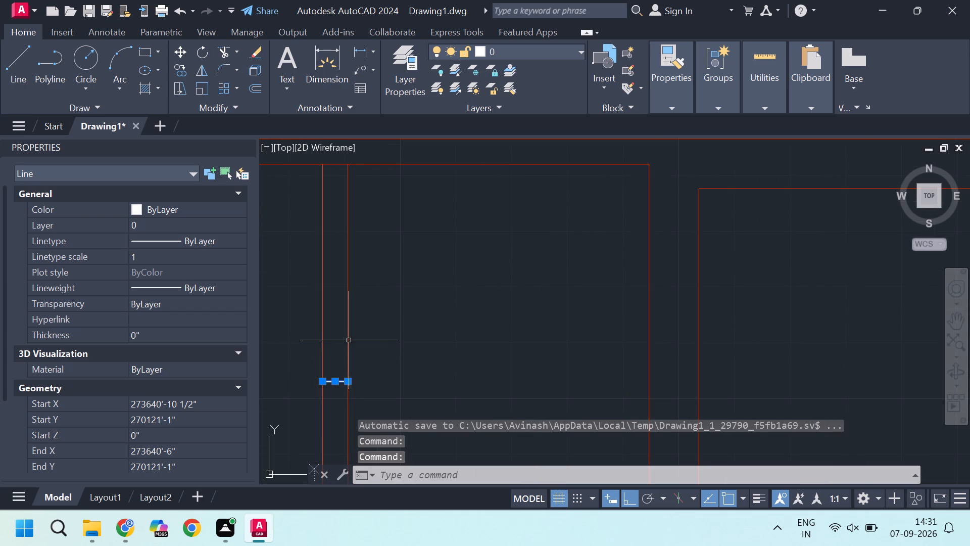
key(o)
key(Return)
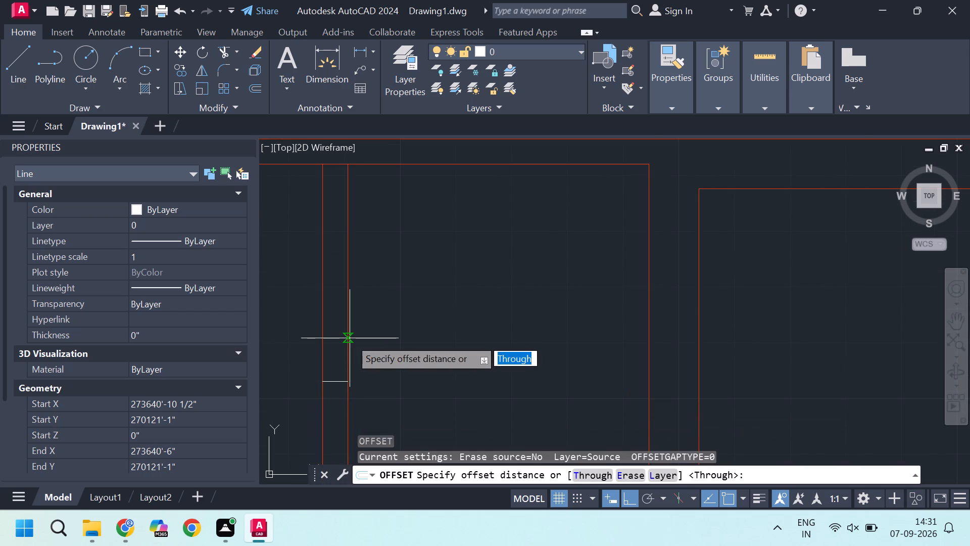
key(3)
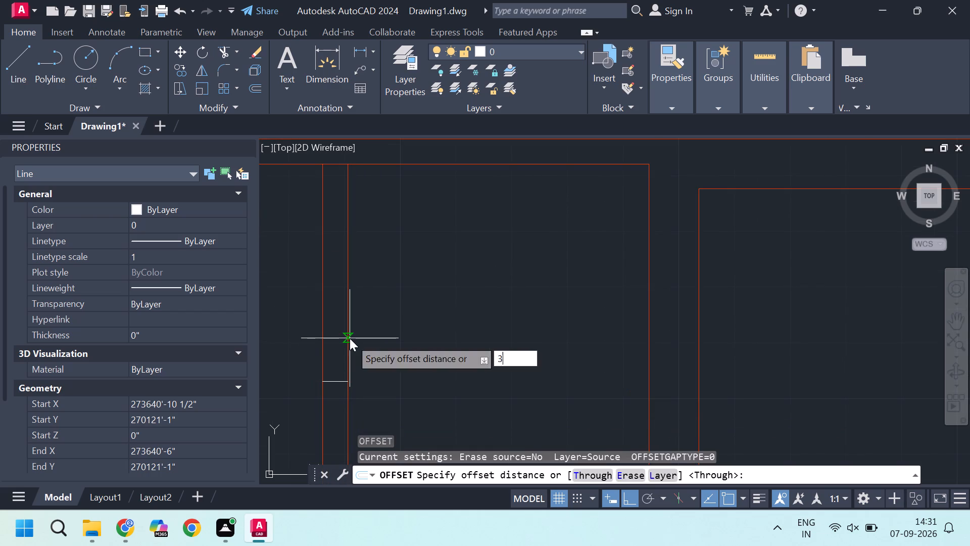
key(Return)
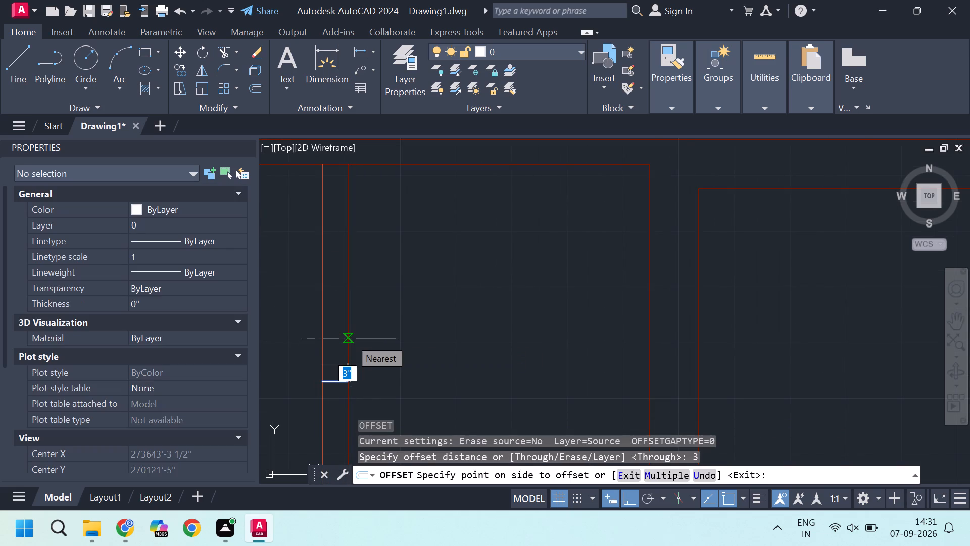
key(BackSpace)
key(6)
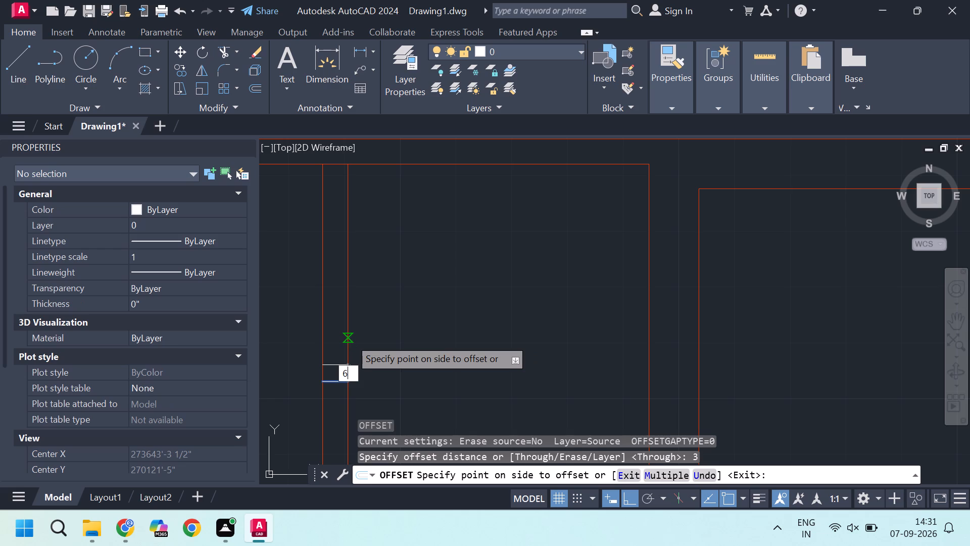
key(Return)
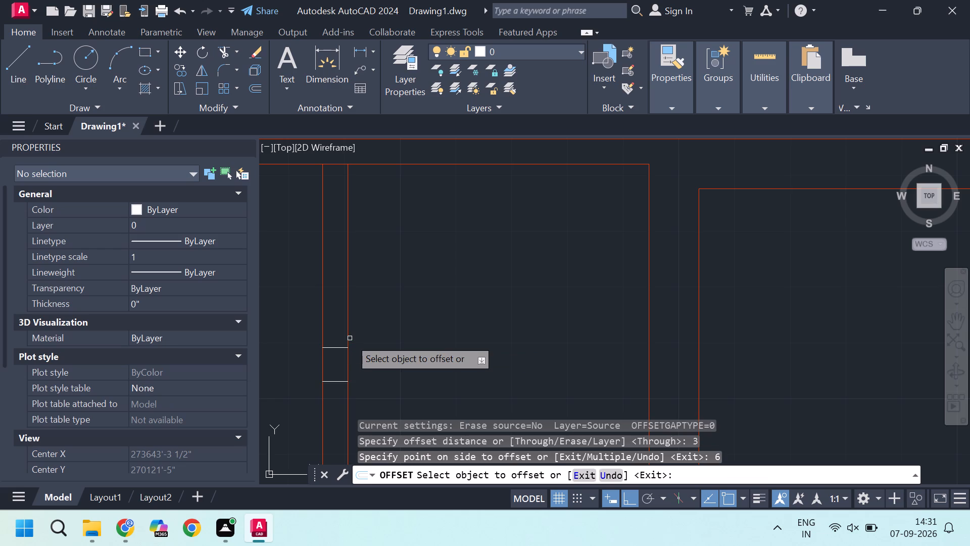
Offset the same midpoint line 6" downward to mark the opening's lower edge.
scroll(345, 339, down, 1)
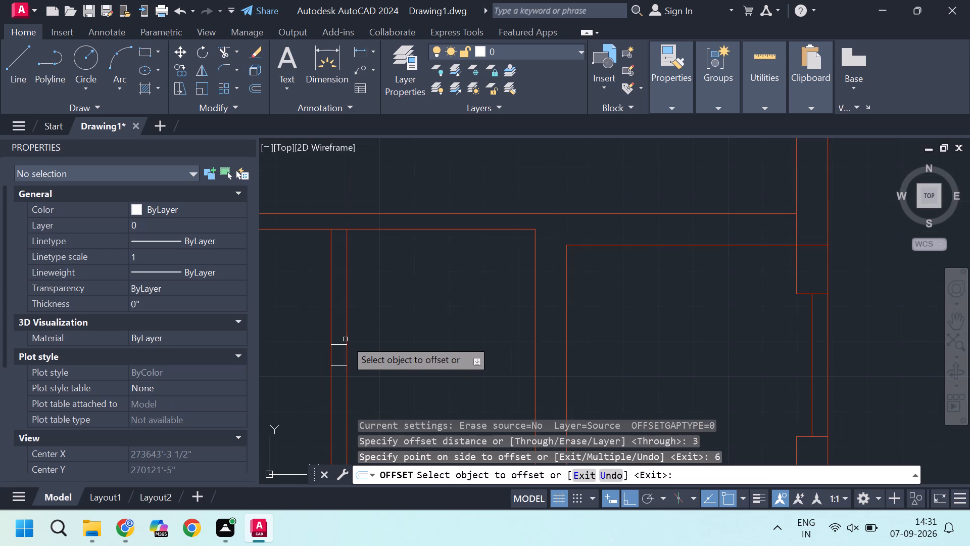
middle_drag(345, 391, 335, 354)
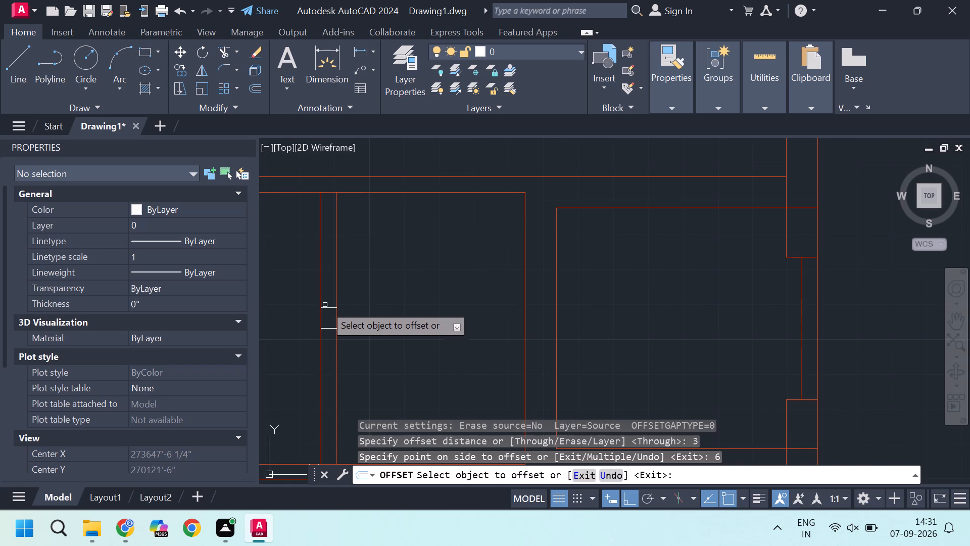
click(330, 330)
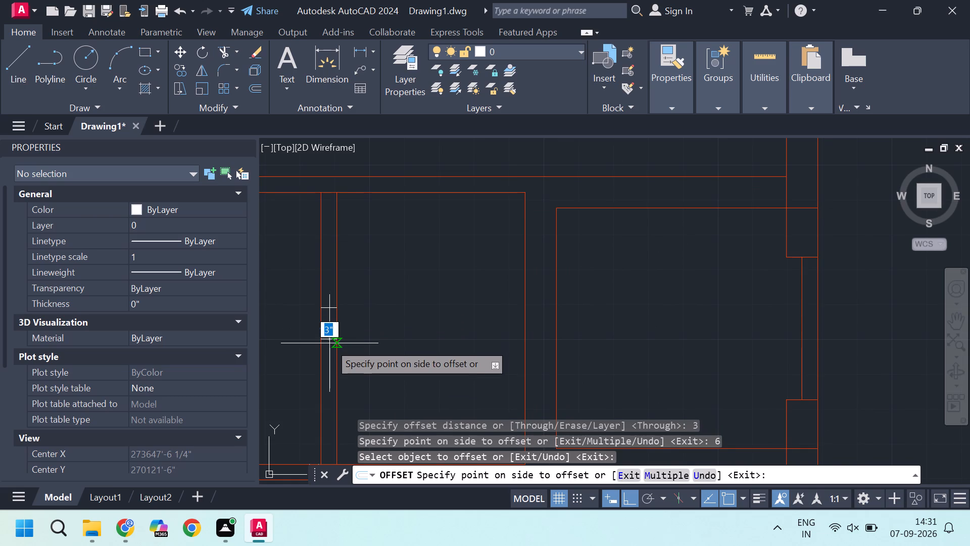
key(6)
key(Return)
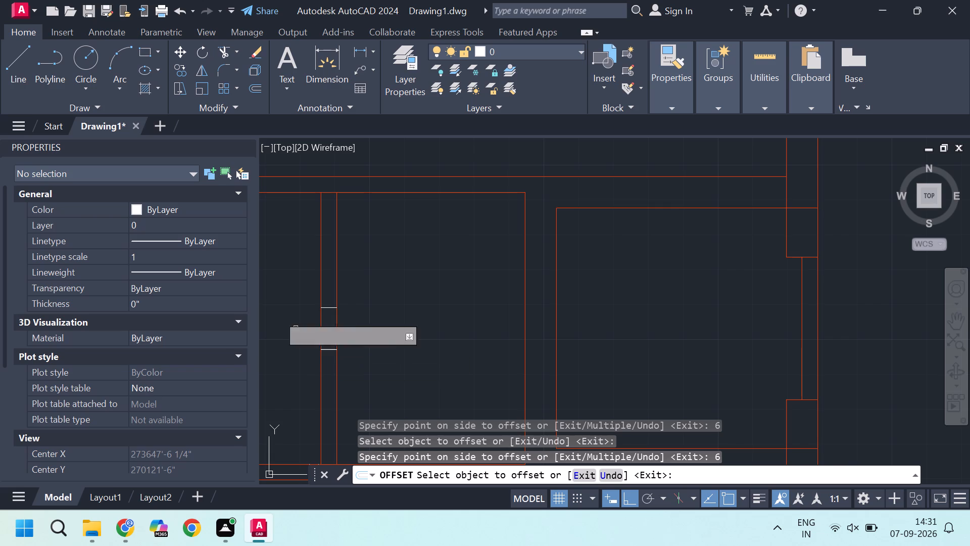
scroll(331, 310, up, 2)
key(Escape)
key(Escape)
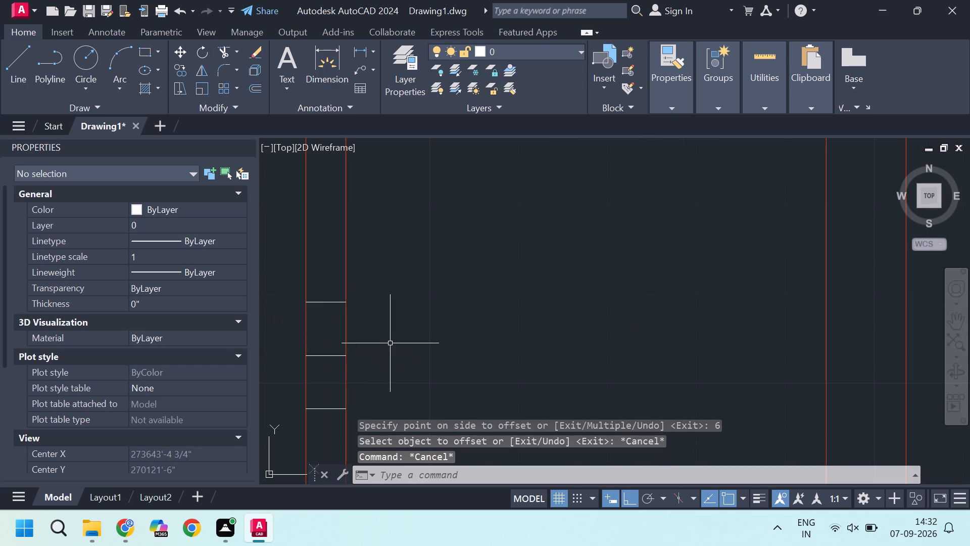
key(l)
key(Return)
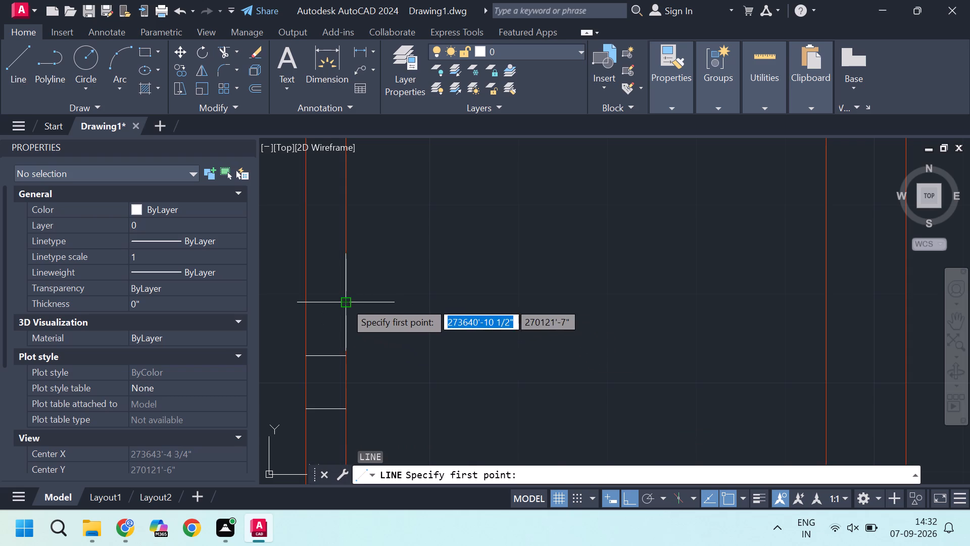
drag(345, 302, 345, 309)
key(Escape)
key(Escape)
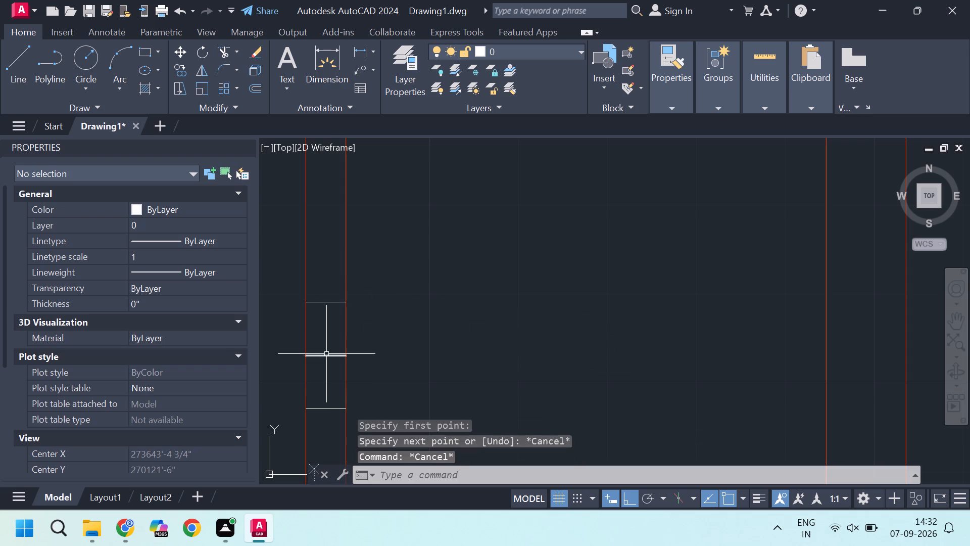
Erase the original midpoint line between the two offset lines in the partition.
click(326, 355)
key(Delete)
Move the two short opening edge lines in the partition to the wall layer.
scroll(332, 356, down, 1)
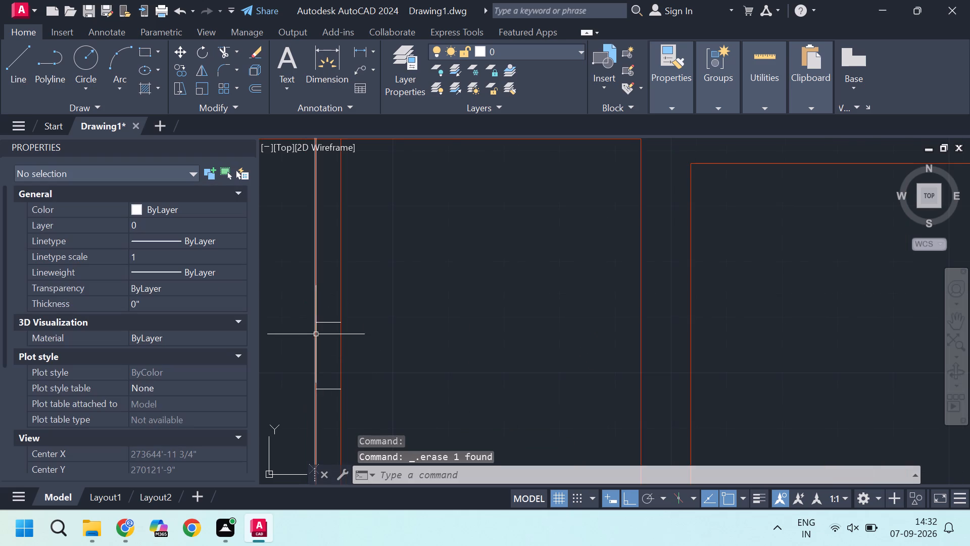
middle_drag(316, 334, 366, 334)
click(330, 296)
click(441, 405)
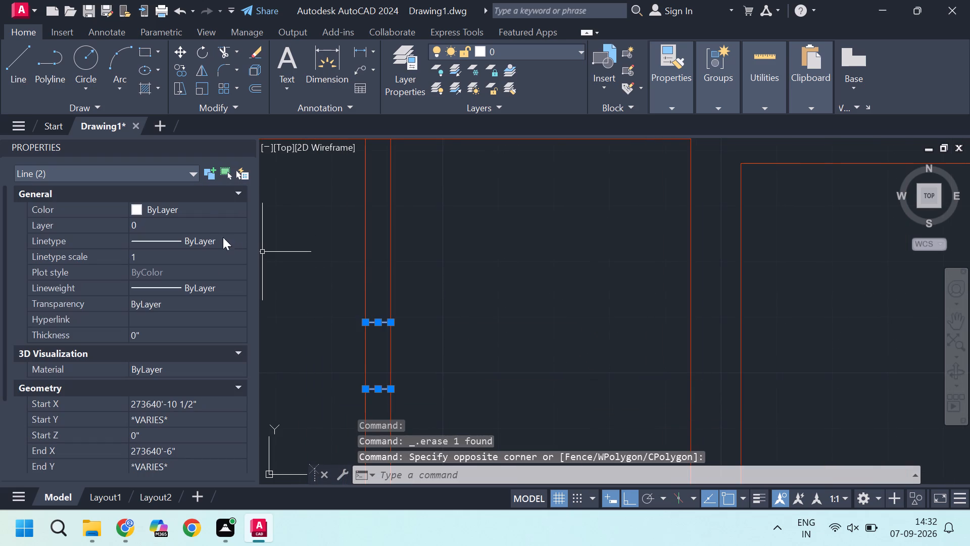
double_click(201, 220)
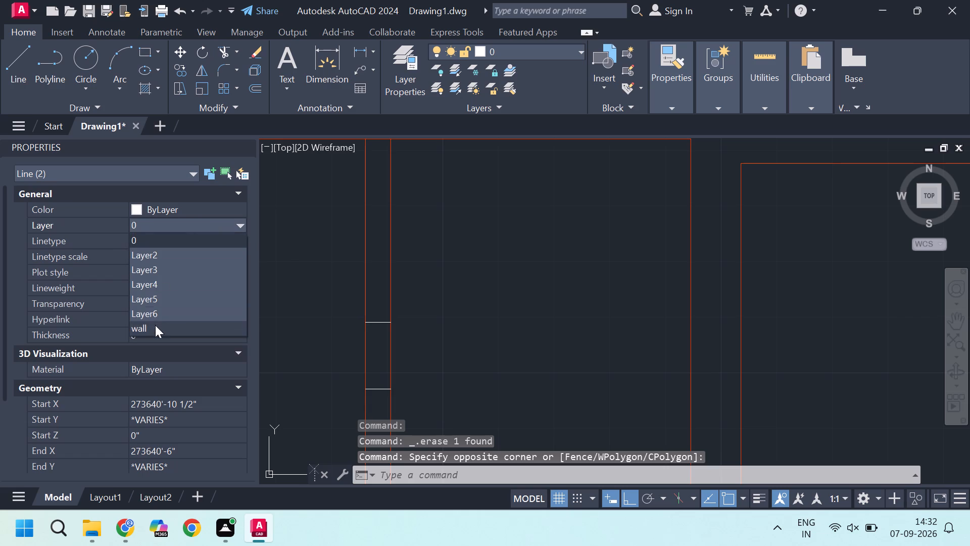
click(155, 325)
key(Escape)
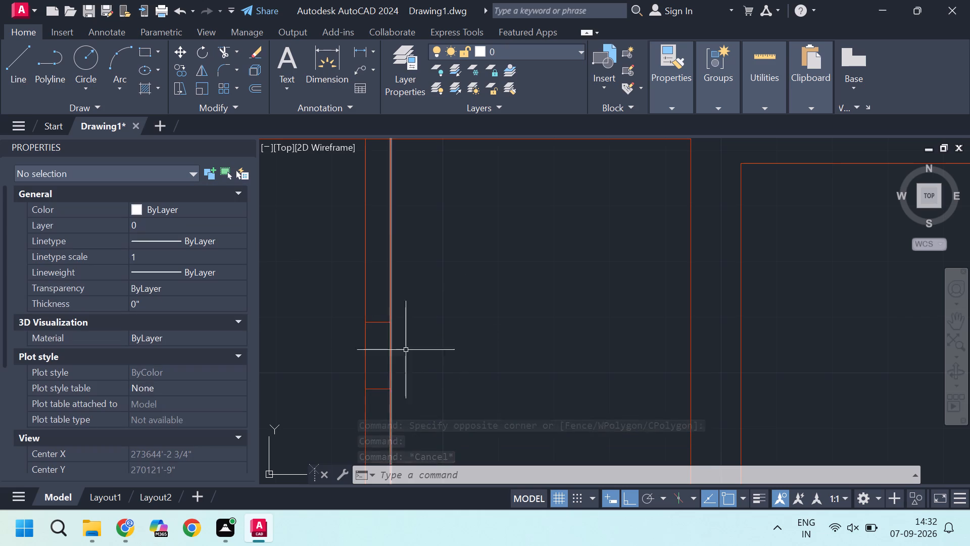
Trim the partition's right face between the two short edge lines.
text(tr)
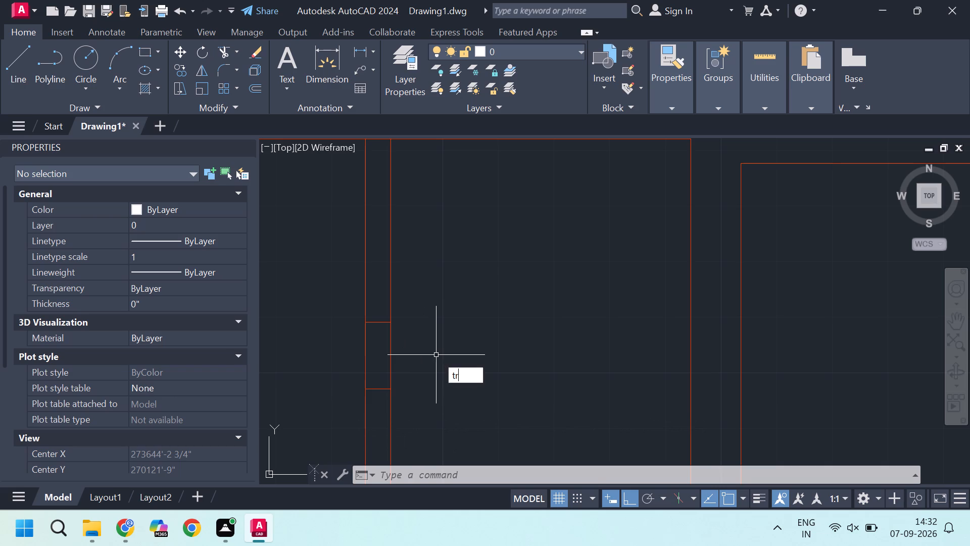
key(Return)
click(387, 349)
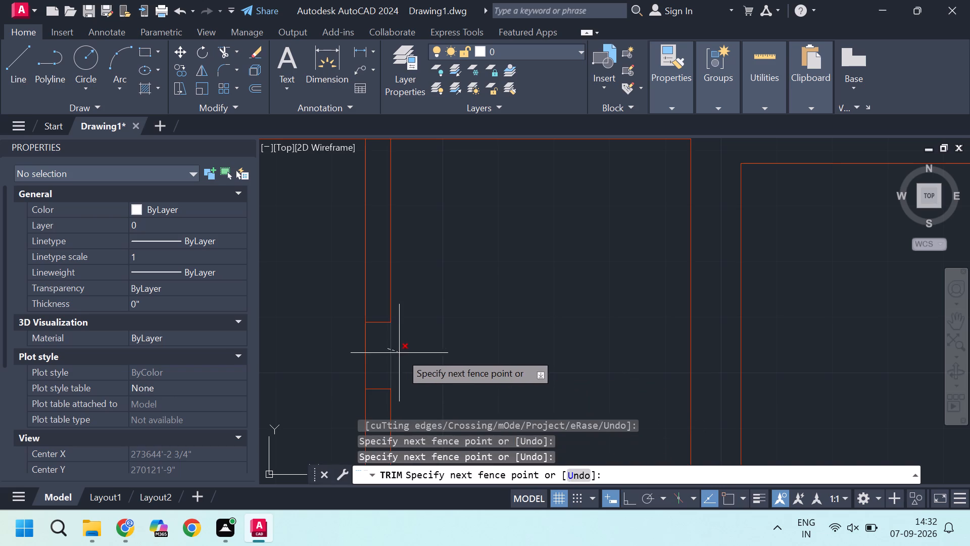
click(401, 353)
key(Escape)
Draw a vertical line about 7'-3" long from the upper wall's outer left corner down past the bottom wall lines.
scroll(434, 339, down, 2)
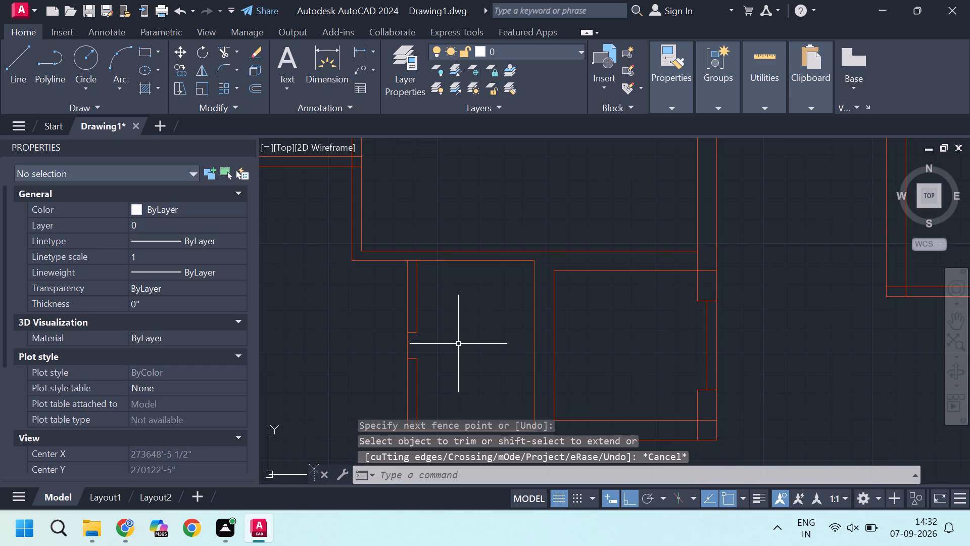
middle_drag(386, 344, 465, 280)
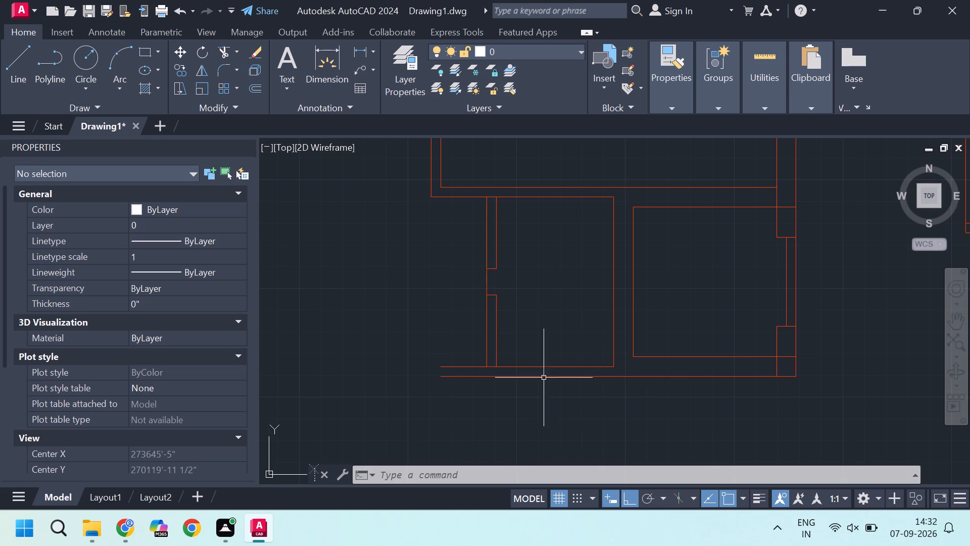
scroll(486, 374, up, 1)
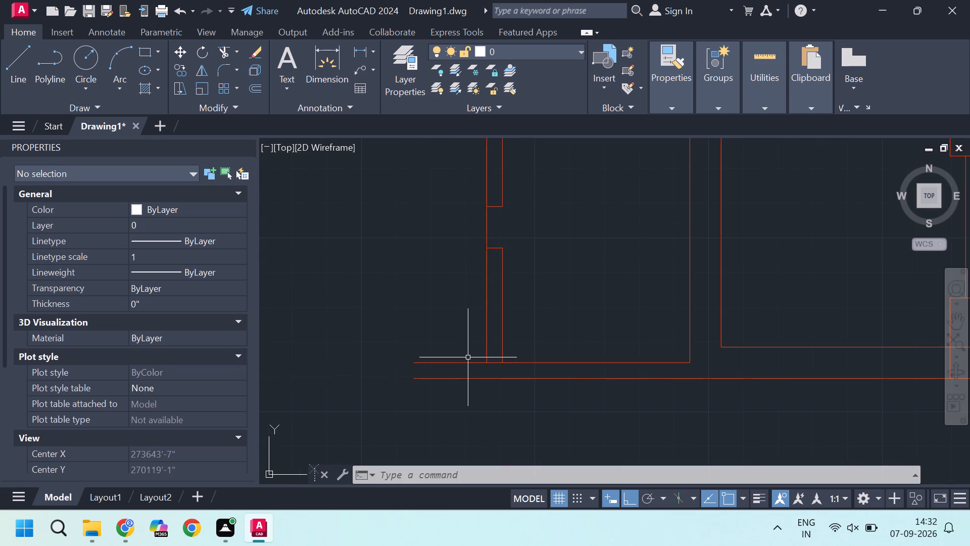
scroll(454, 329, up, 1)
scroll(454, 340, down, 2)
key(l)
key(Return)
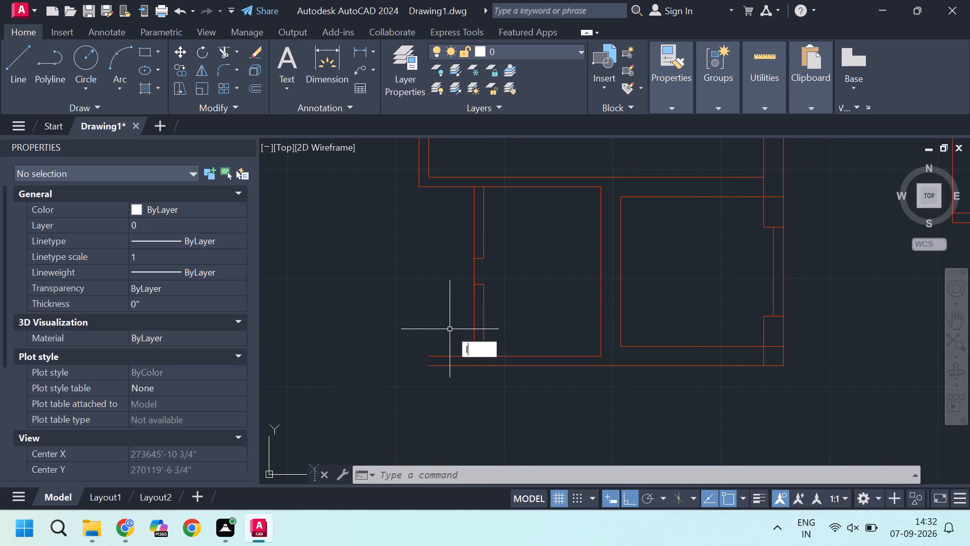
click(417, 189)
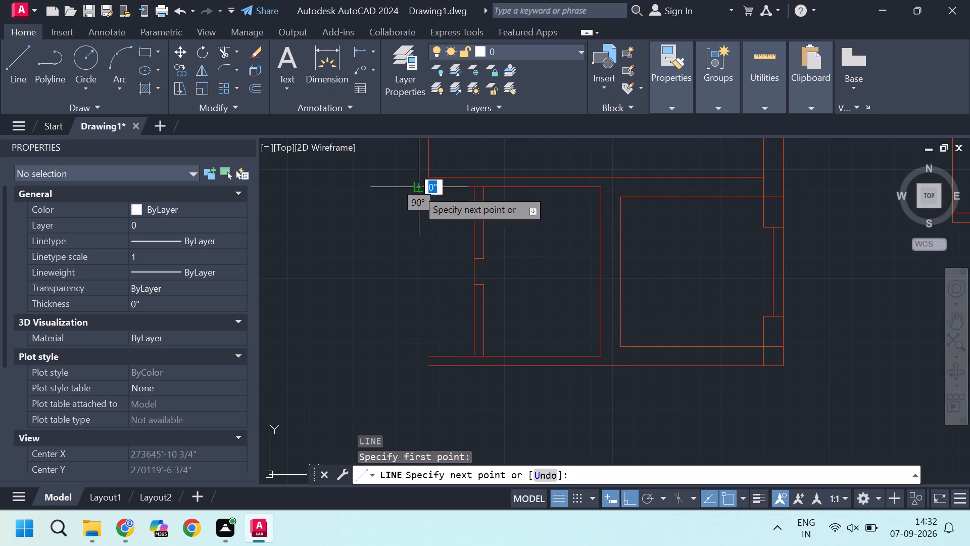
click(427, 376)
key(Escape)
key(Escape)
scroll(440, 354, up, 2)
key(Escape)
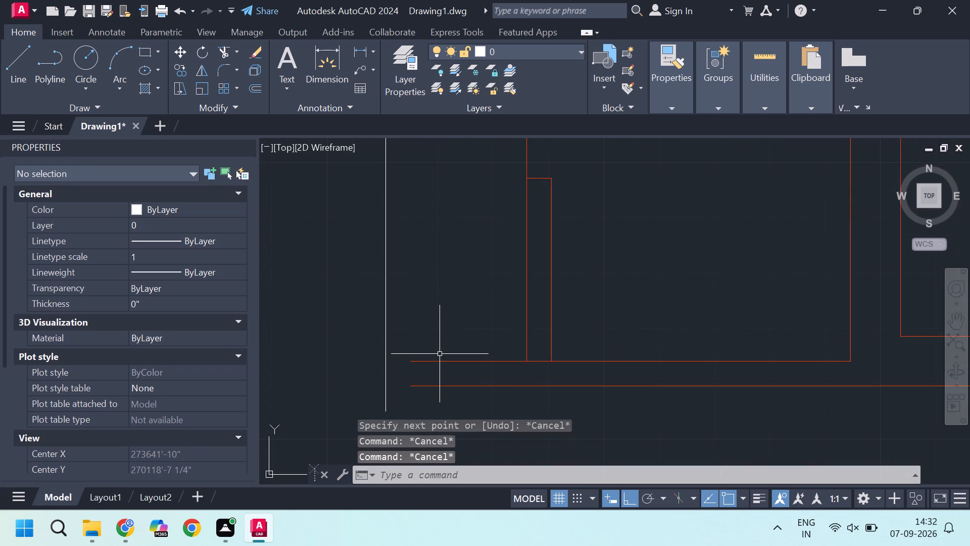
Extend both bottom wall lines leftward to meet the new vertical line.
key(e)
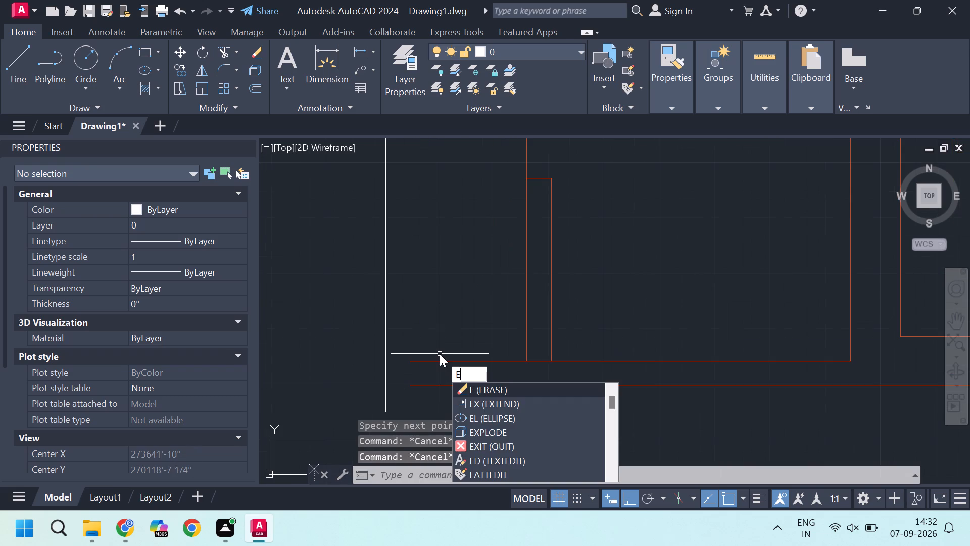
key(x)
click(490, 392)
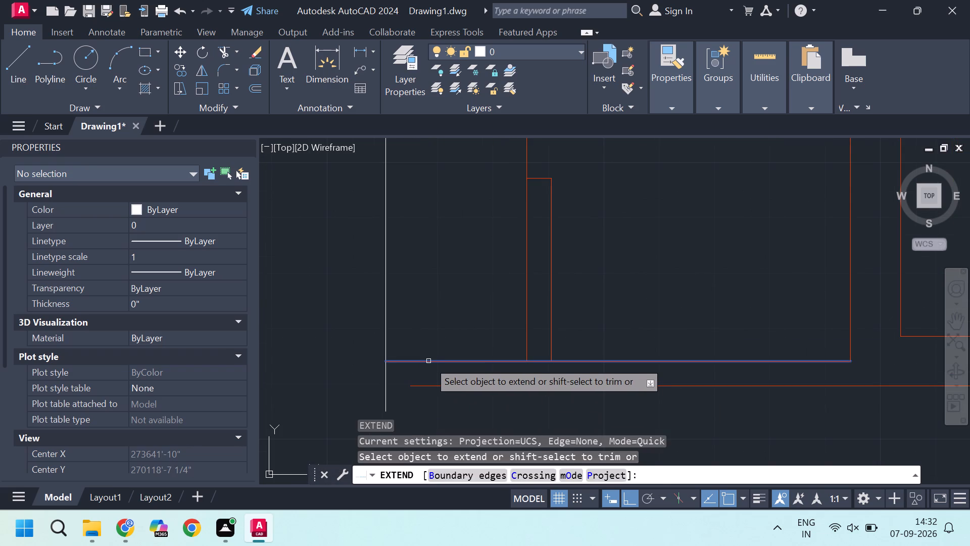
click(428, 361)
click(433, 386)
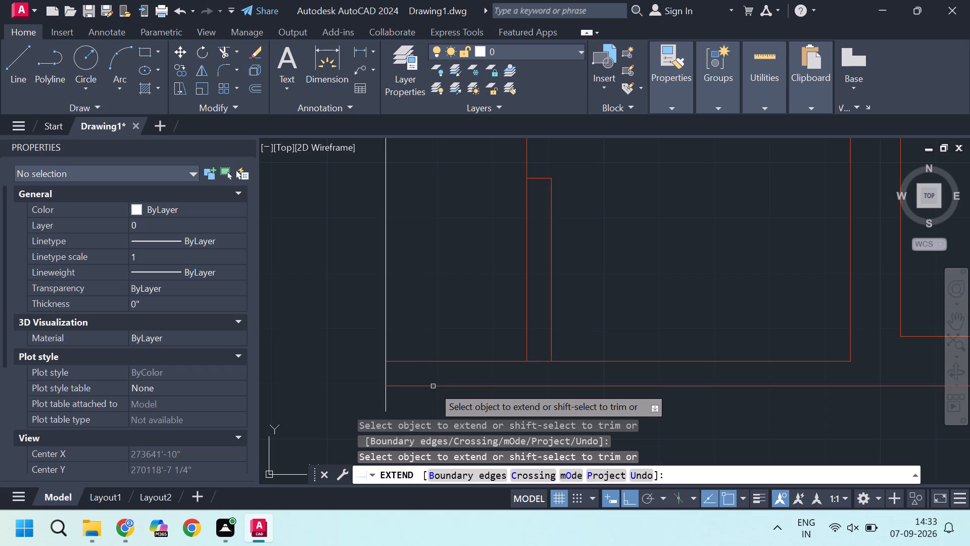
key(Escape)
scroll(443, 366, down, 2)
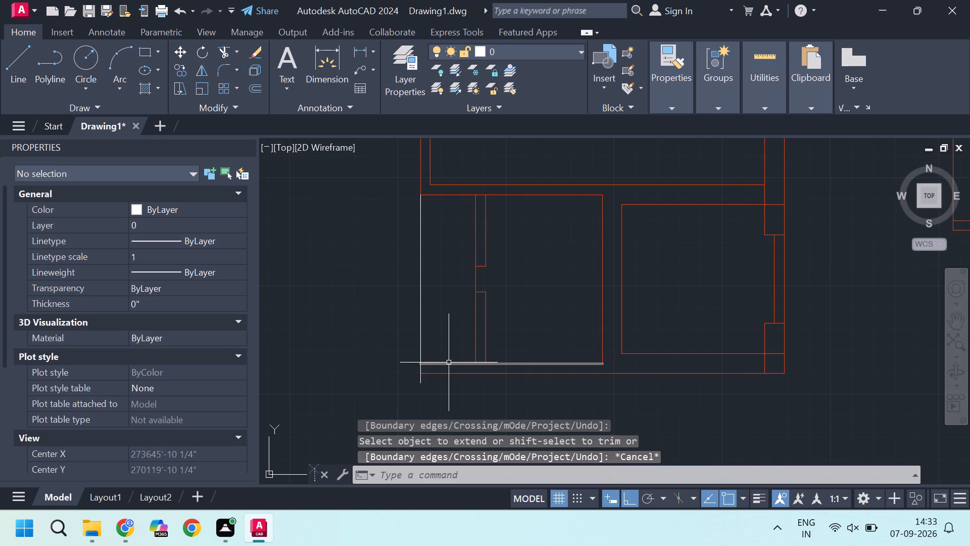
Delete the long vertical line at the left end of the extended bottom wall lines.
scroll(458, 362, up, 1)
scroll(501, 379, down, 1)
scroll(579, 368, up, 1)
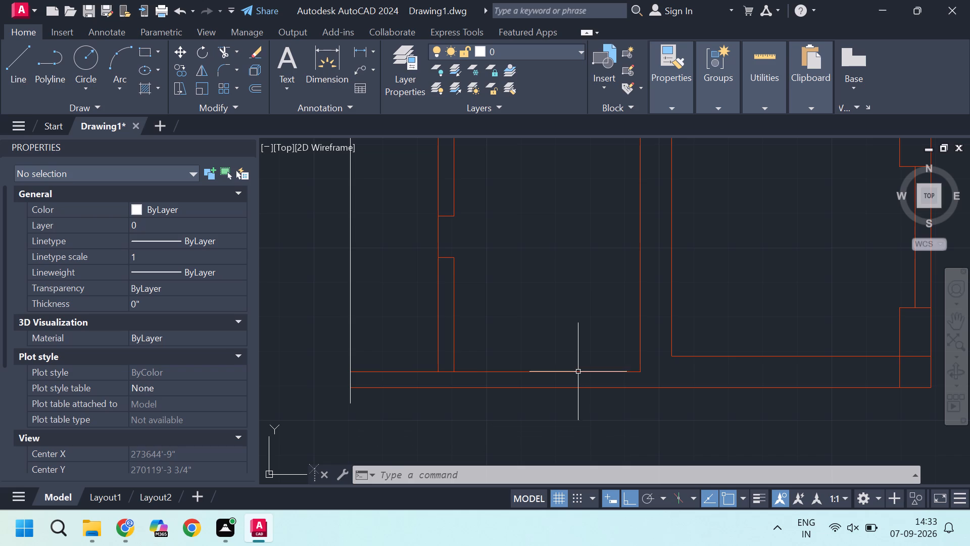
scroll(568, 374, down, 2)
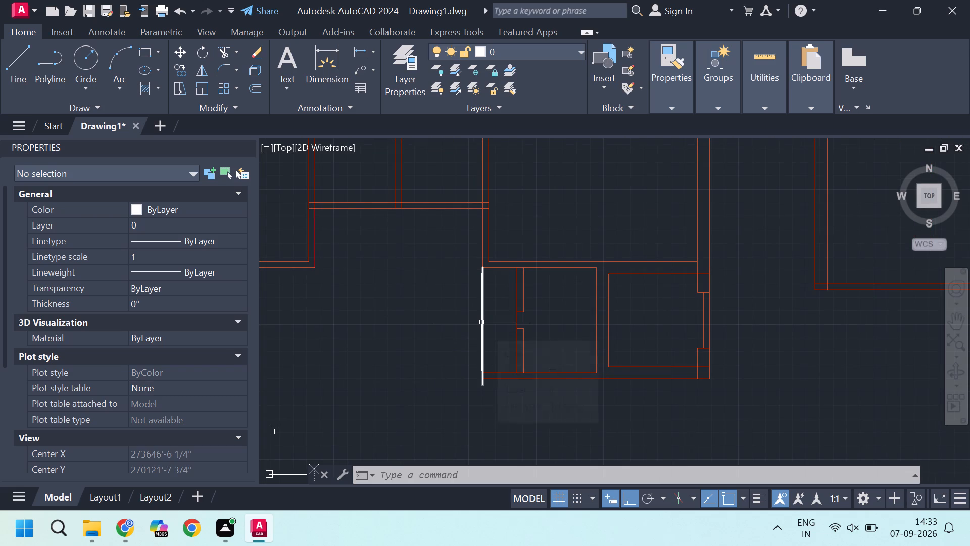
click(482, 322)
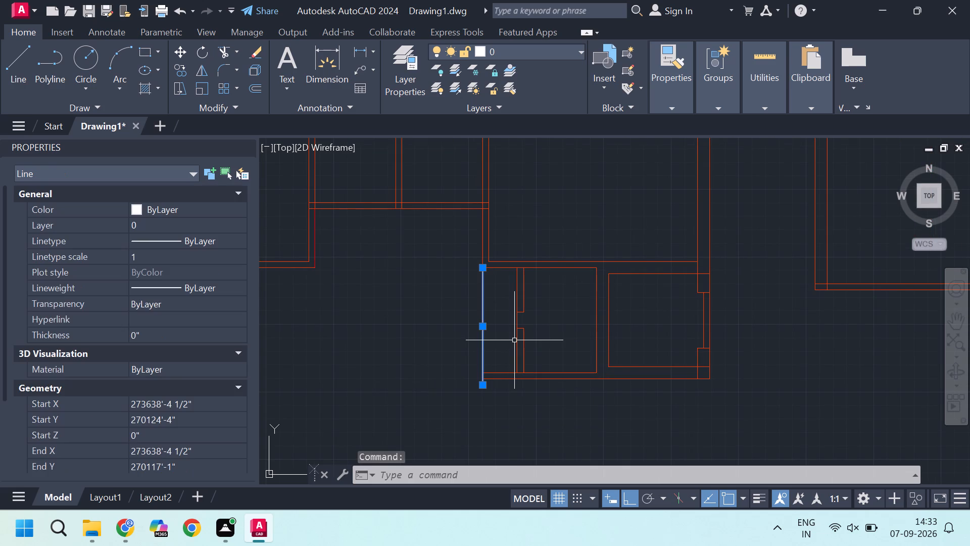
key(Delete)
Close the bottom wall's open left end with a short vertical line about 4.5" long between its two faces.
scroll(497, 359, up, 2)
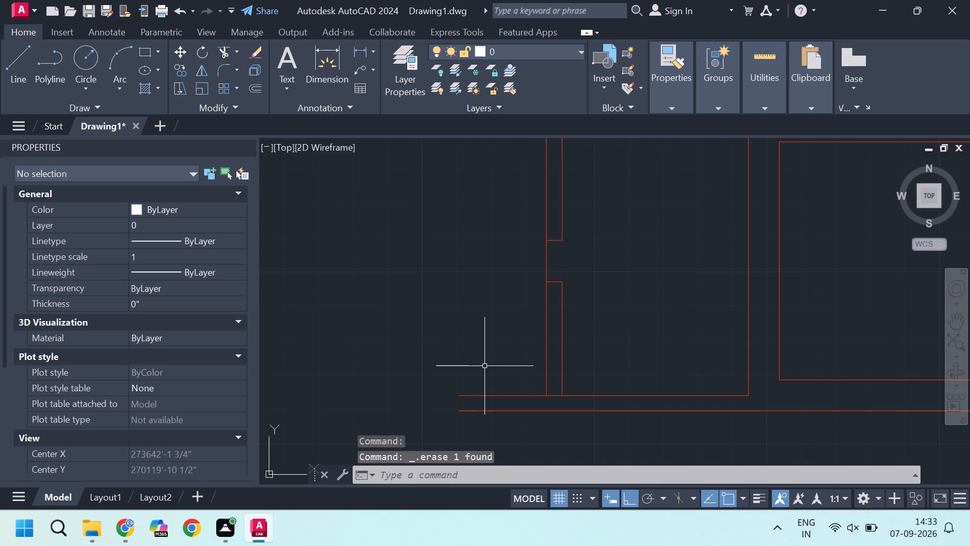
key(l)
key(Return)
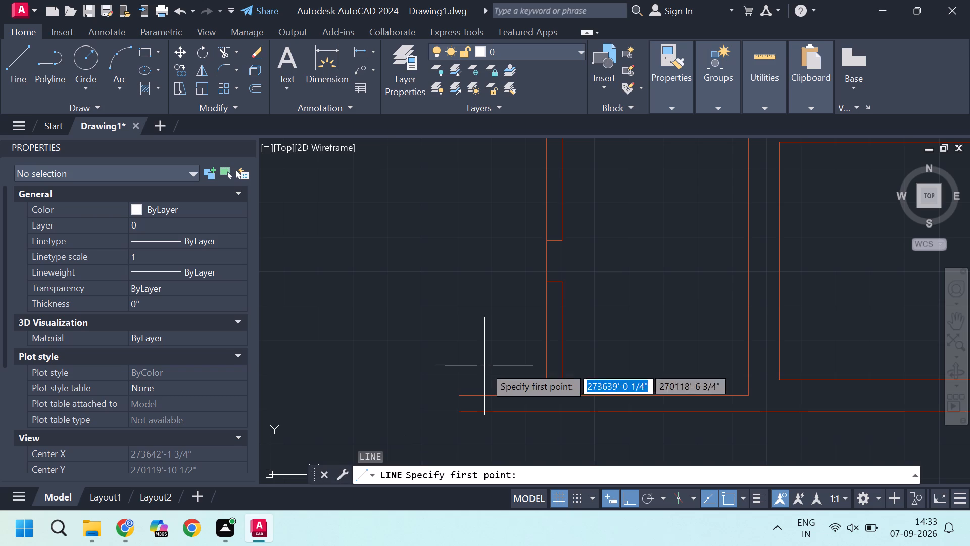
click(456, 394)
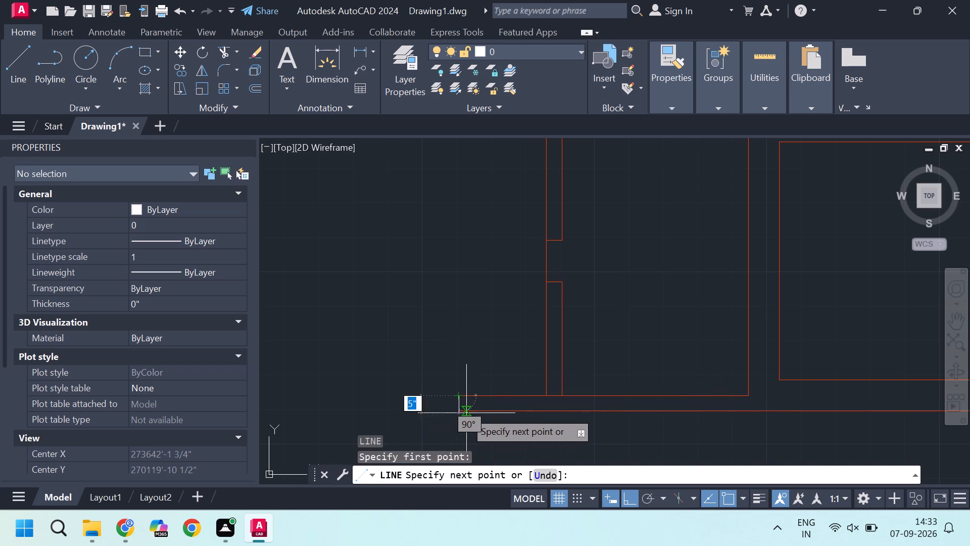
click(464, 407)
key(Escape)
Move the short closing line at the bottom wall's left end to the wall layer.
scroll(465, 408, up, 2)
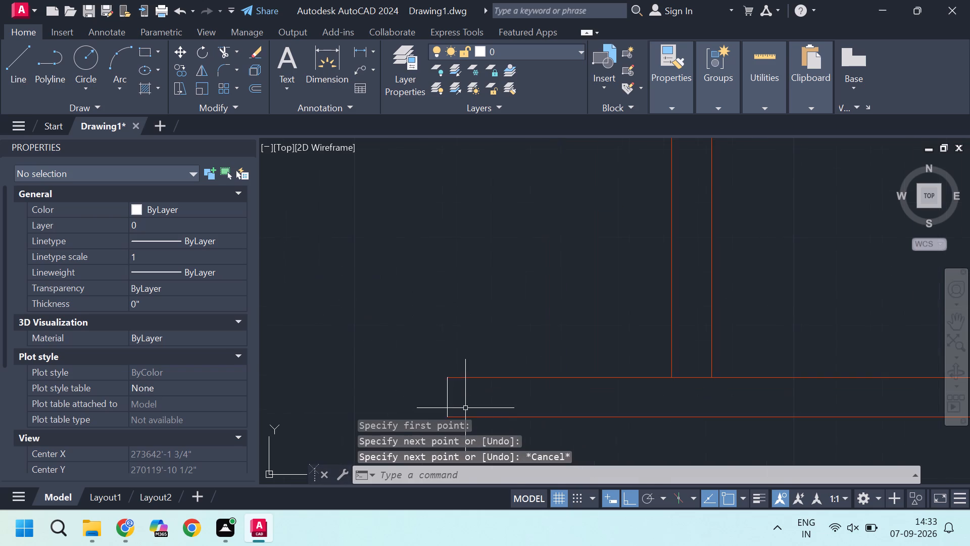
click(452, 399)
click(397, 392)
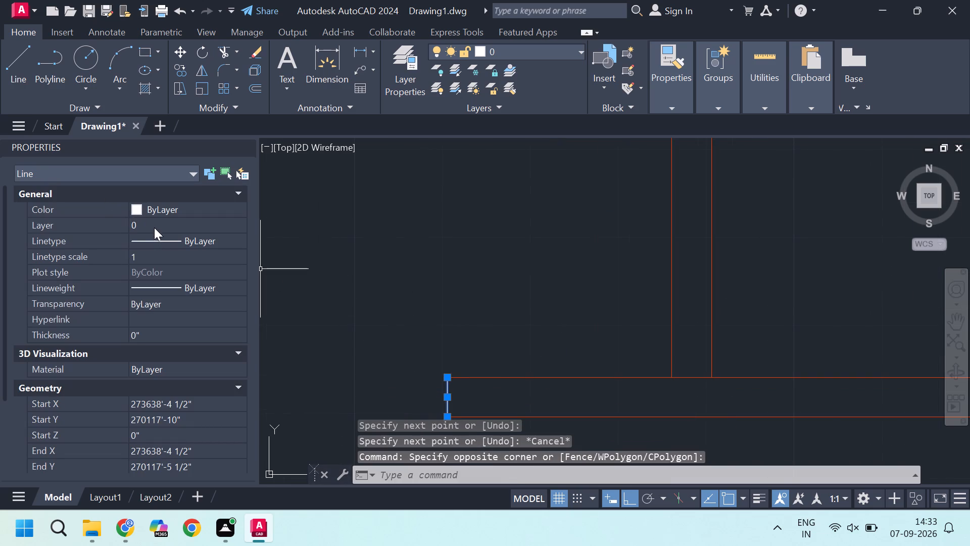
double_click(154, 227)
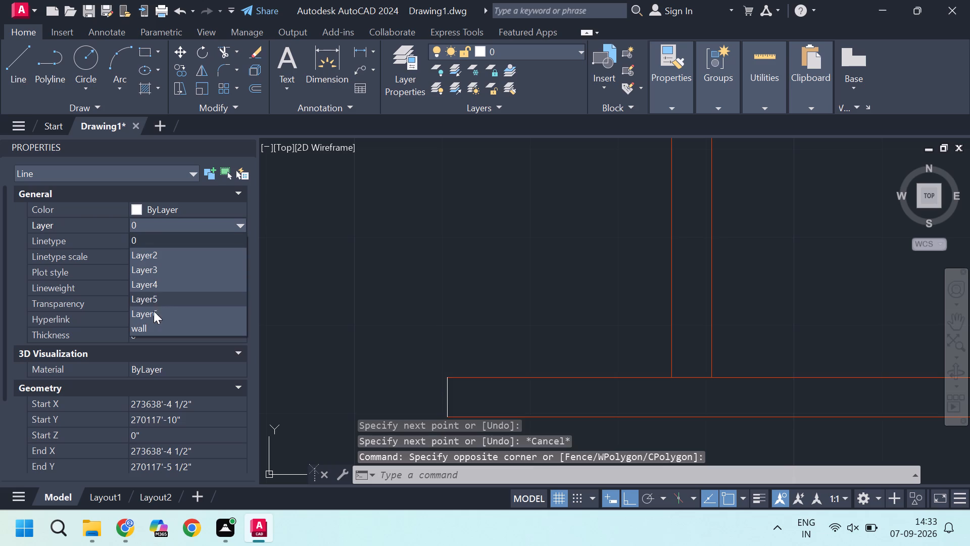
click(154, 330)
key(Escape)
key(Escape)
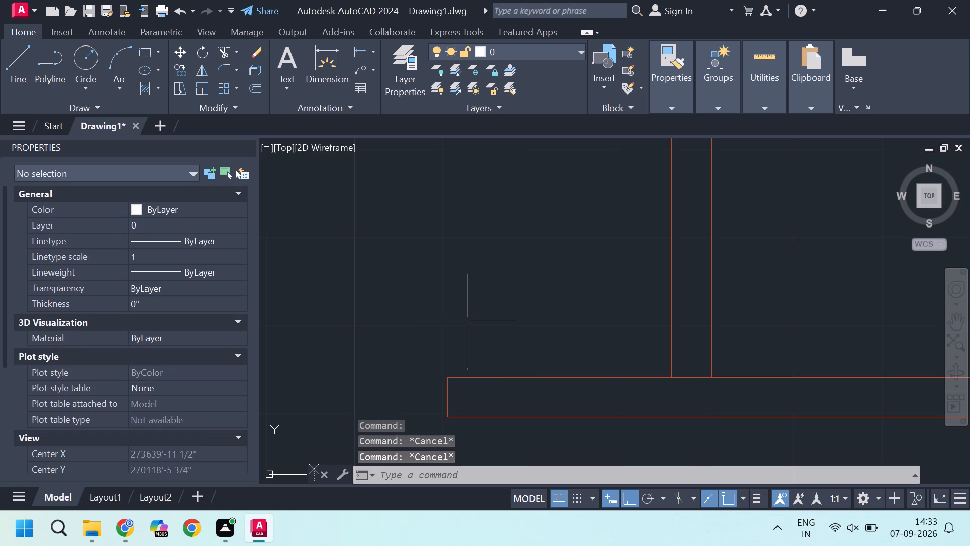
Examine the plan around the upper-left room and the small rooms to its right for the next wall's location.
scroll(472, 320, down, 1)
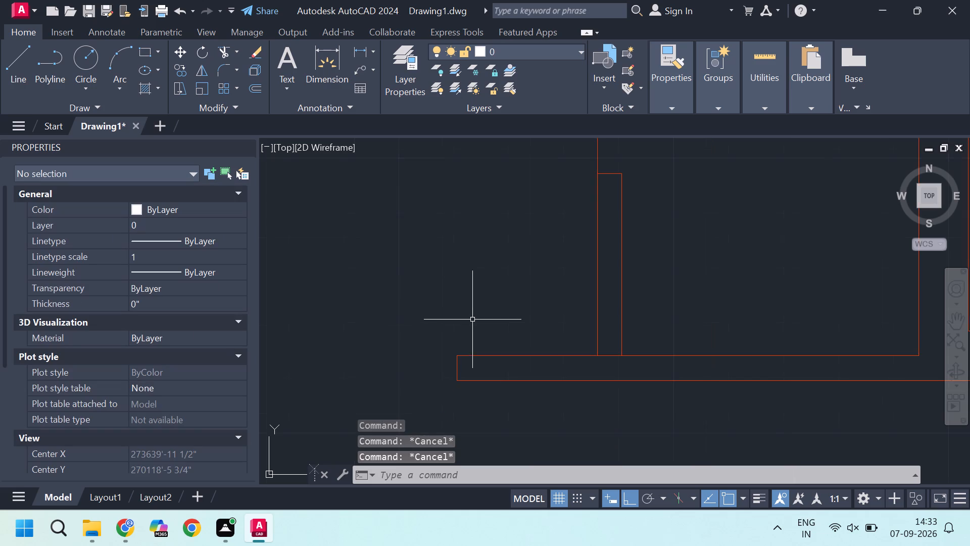
scroll(465, 311, down, 2)
scroll(417, 286, down, 2)
middle_drag(382, 266, 400, 276)
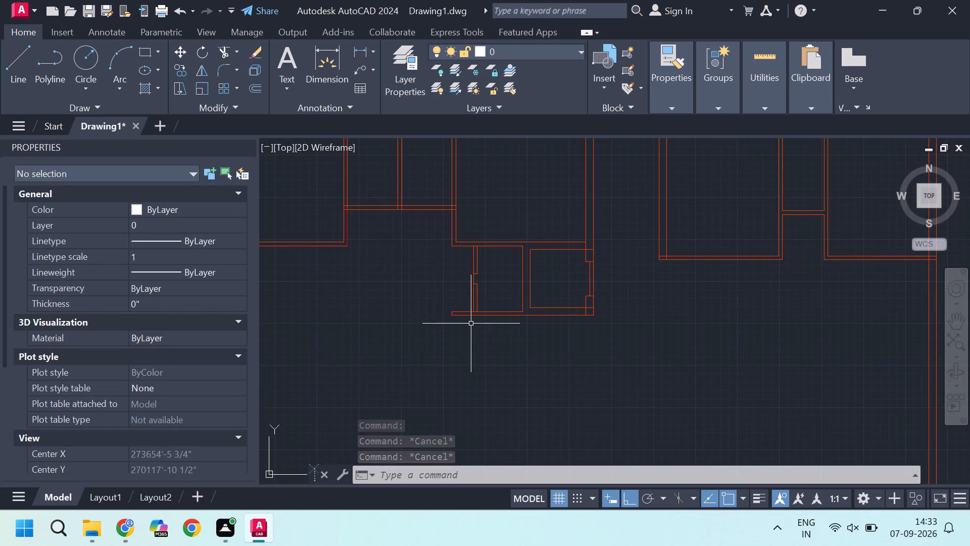
middle_drag(454, 305, 490, 312)
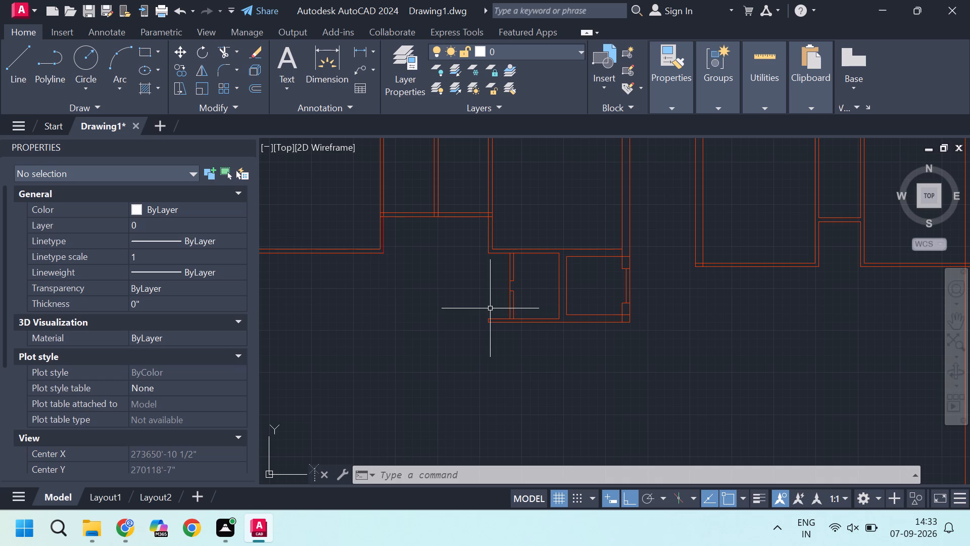
scroll(490, 308, down, 1)
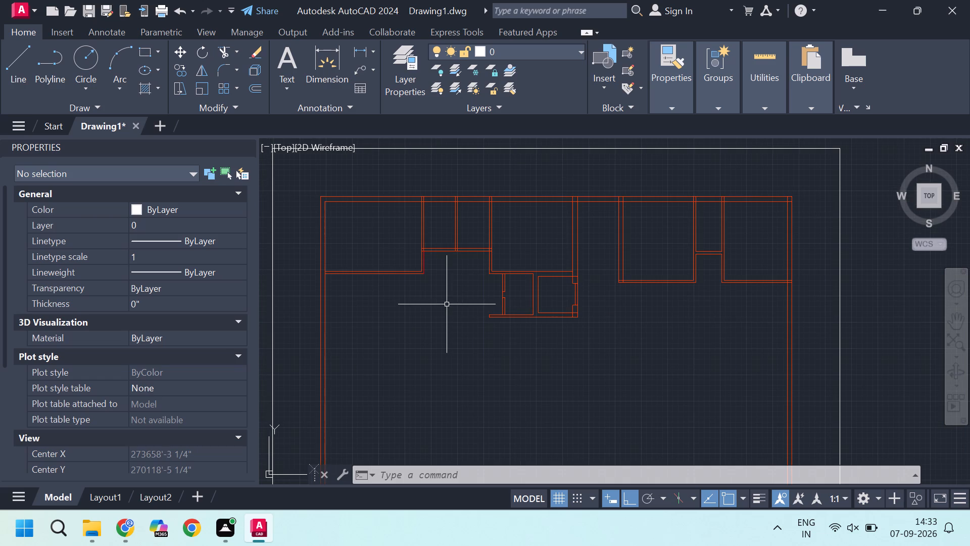
scroll(308, 278, up, 1)
scroll(380, 275, up, 2)
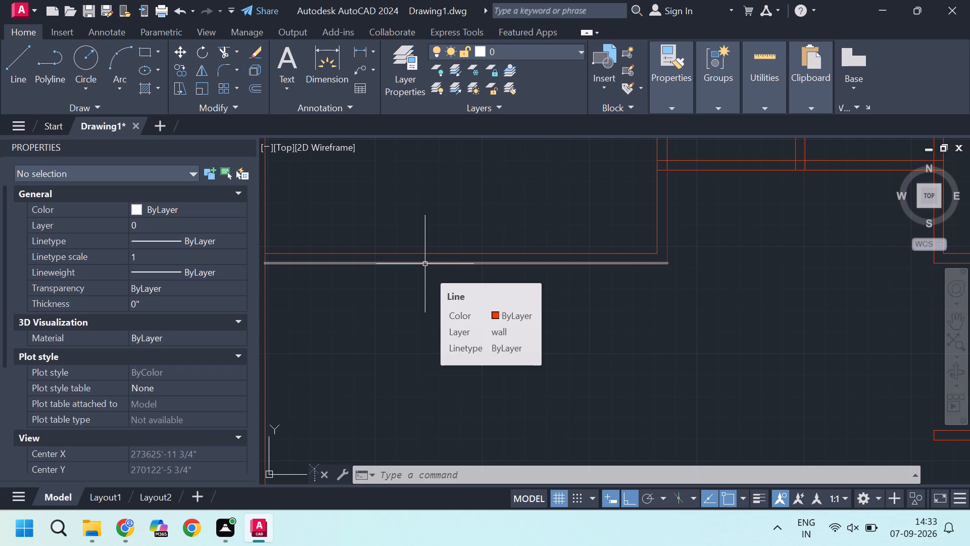
scroll(425, 264, down, 2)
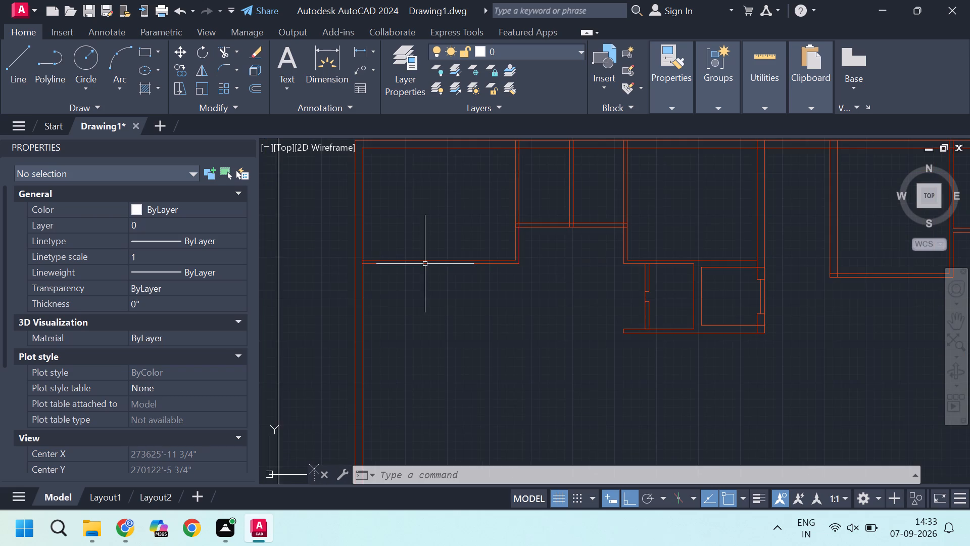
scroll(425, 264, up, 2)
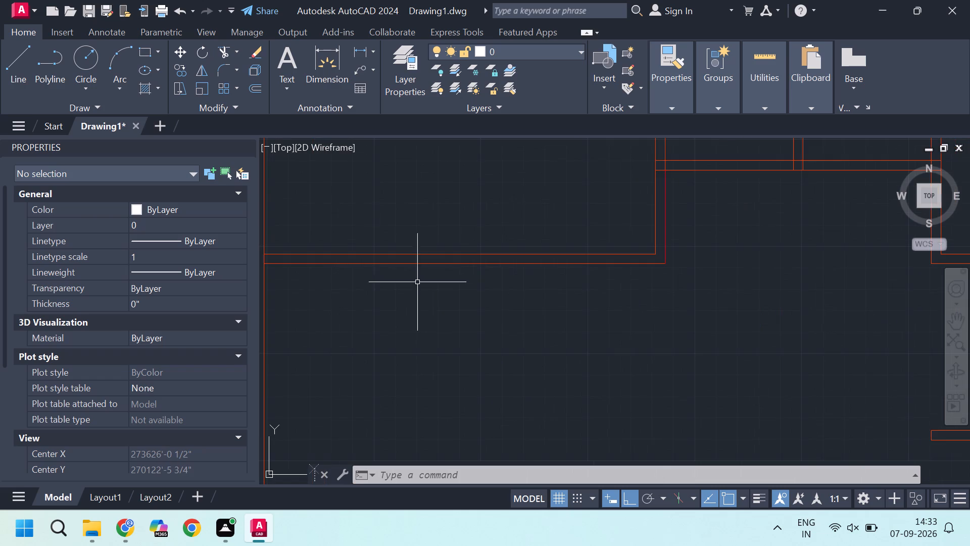
scroll(387, 294, down, 1)
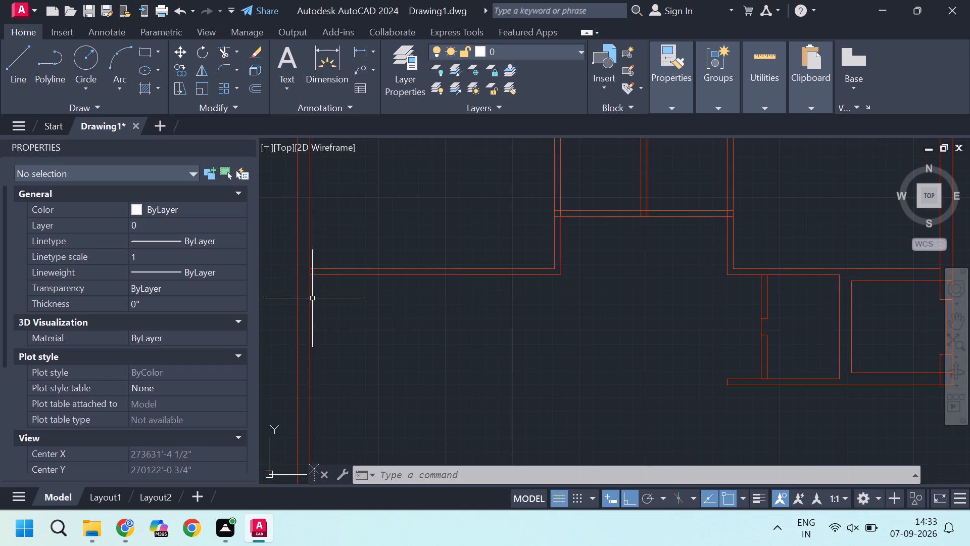
Offset the lower line of the upper-left room's bottom wall 4'6" downward, then offset the copy 4.5" to form a wall.
click(415, 276)
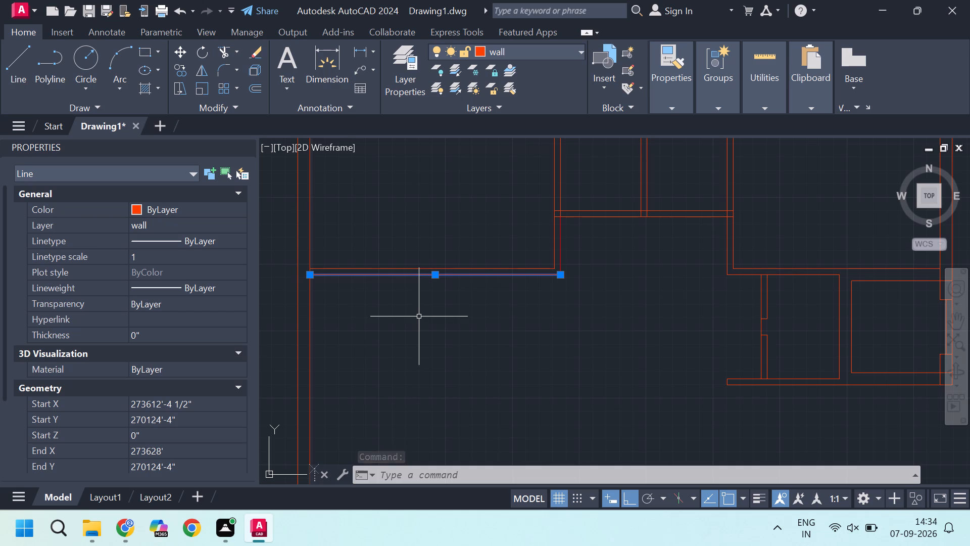
key(o)
key(Return)
key(t)
key(Return)
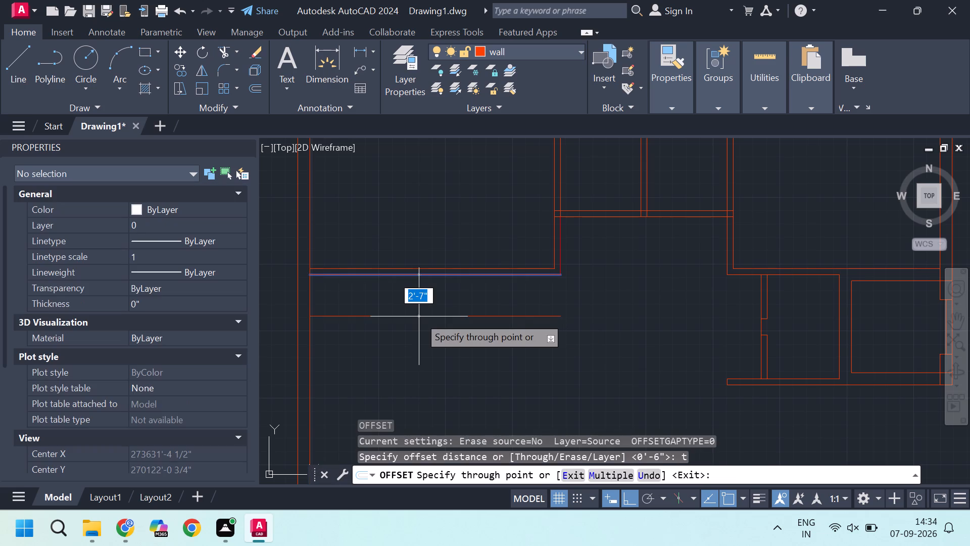
key(4)
text('6)
key(Return)
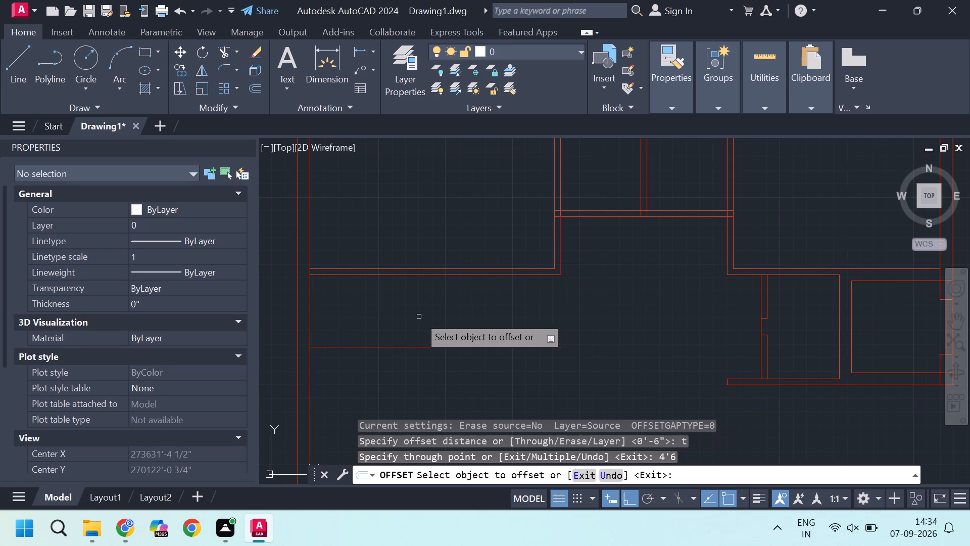
click(428, 346)
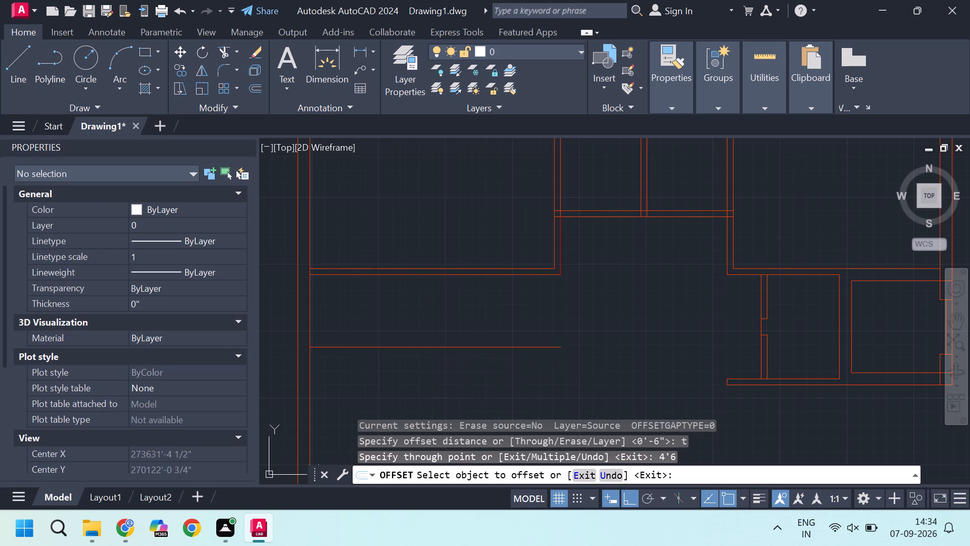
text(4.5)
key(Return)
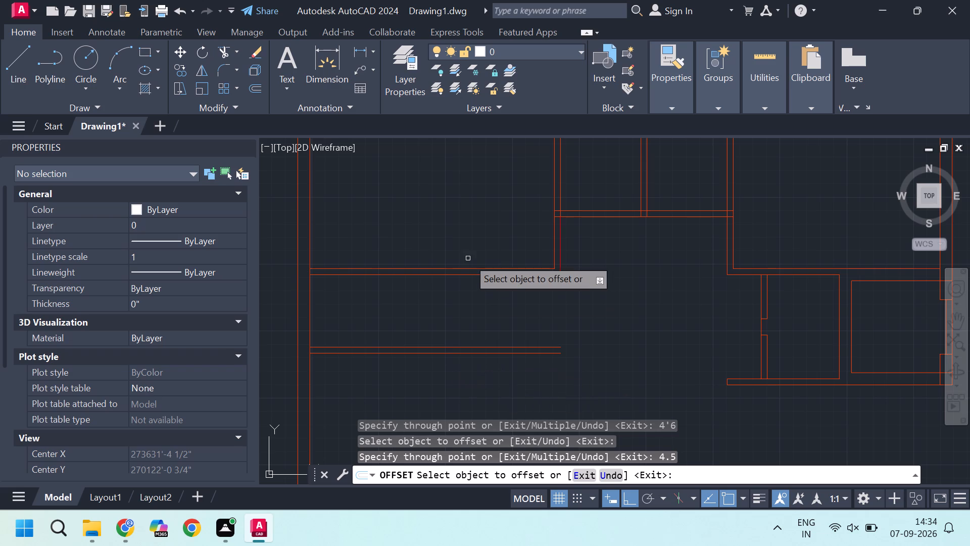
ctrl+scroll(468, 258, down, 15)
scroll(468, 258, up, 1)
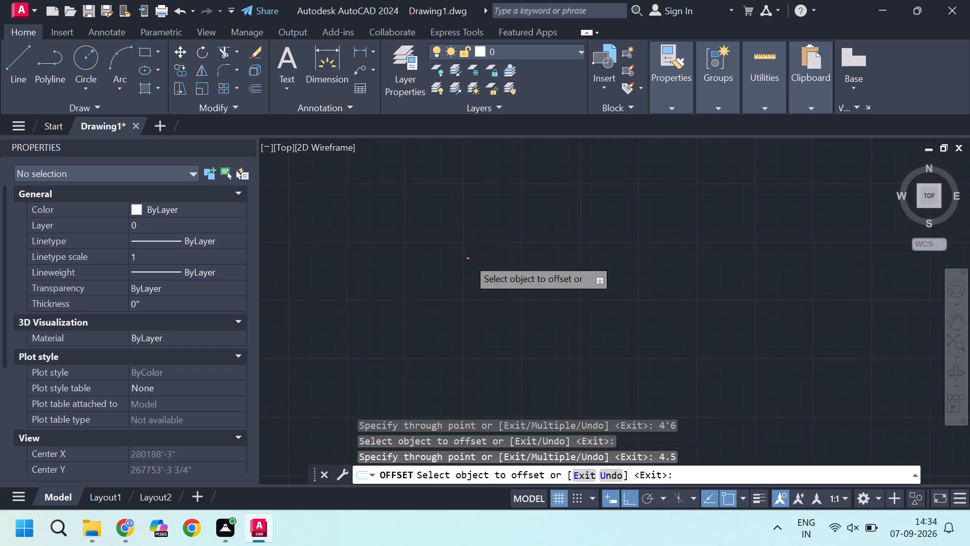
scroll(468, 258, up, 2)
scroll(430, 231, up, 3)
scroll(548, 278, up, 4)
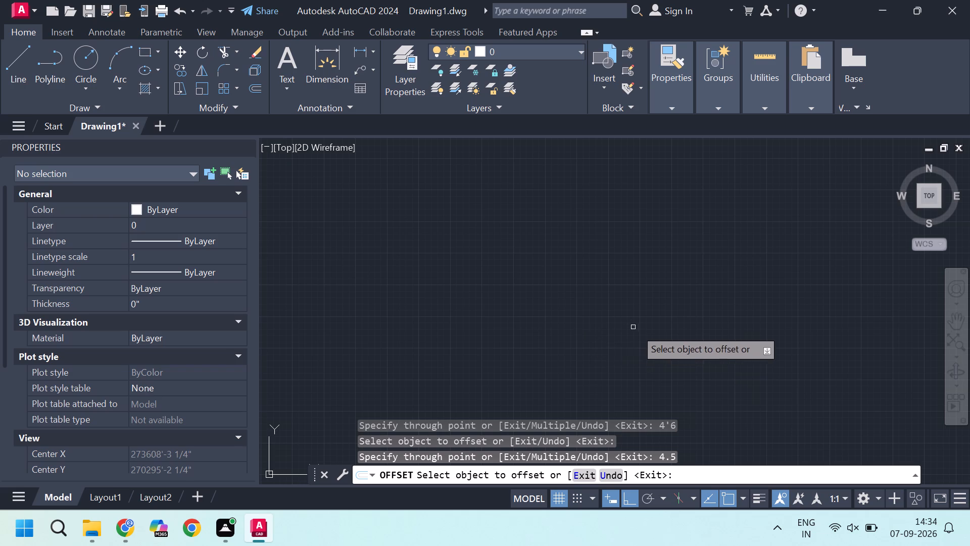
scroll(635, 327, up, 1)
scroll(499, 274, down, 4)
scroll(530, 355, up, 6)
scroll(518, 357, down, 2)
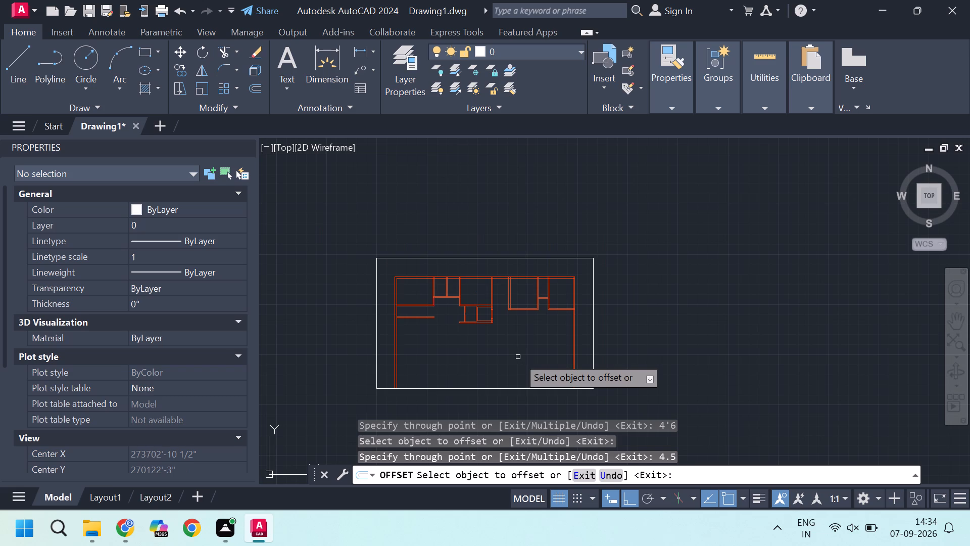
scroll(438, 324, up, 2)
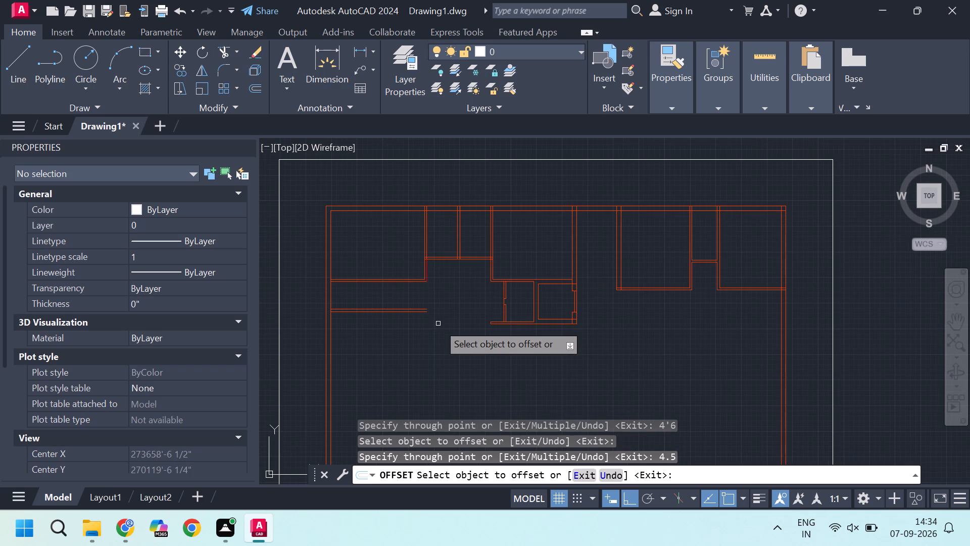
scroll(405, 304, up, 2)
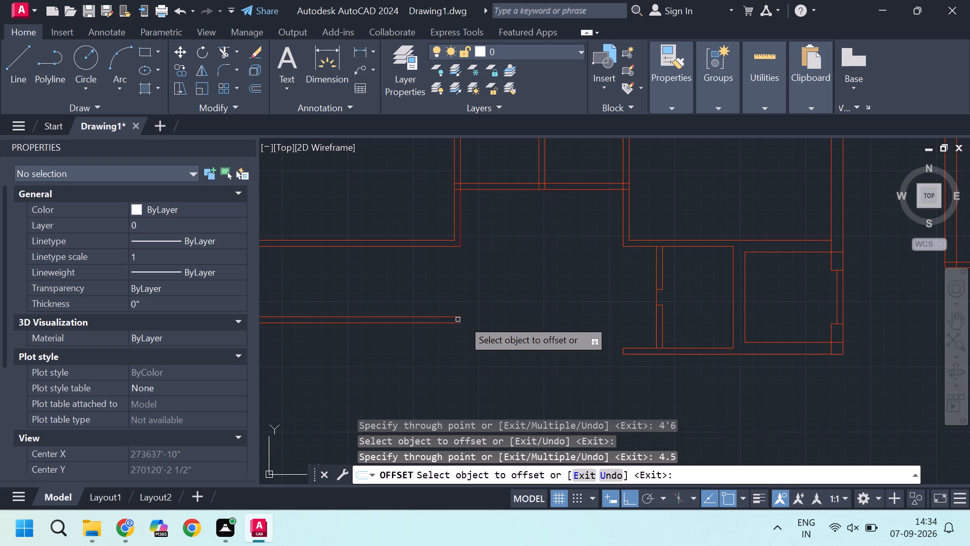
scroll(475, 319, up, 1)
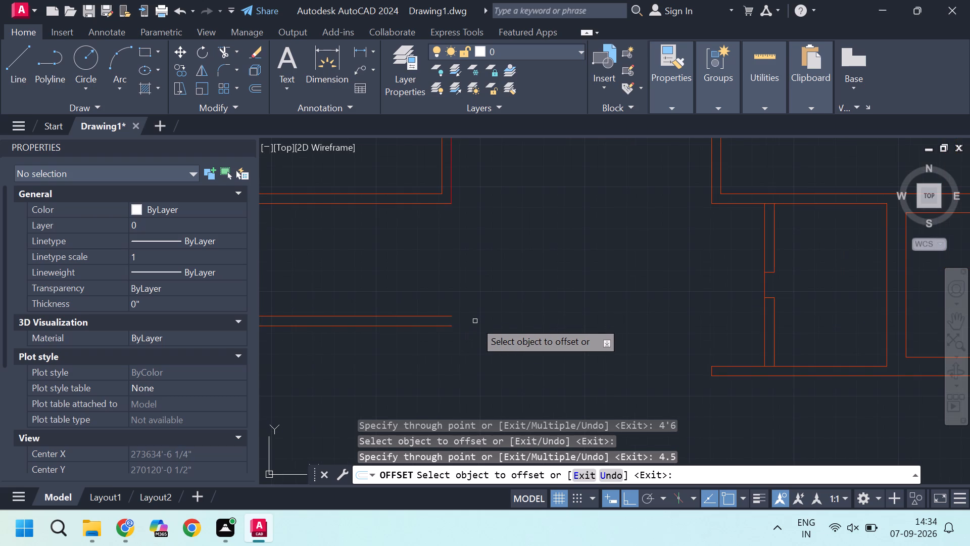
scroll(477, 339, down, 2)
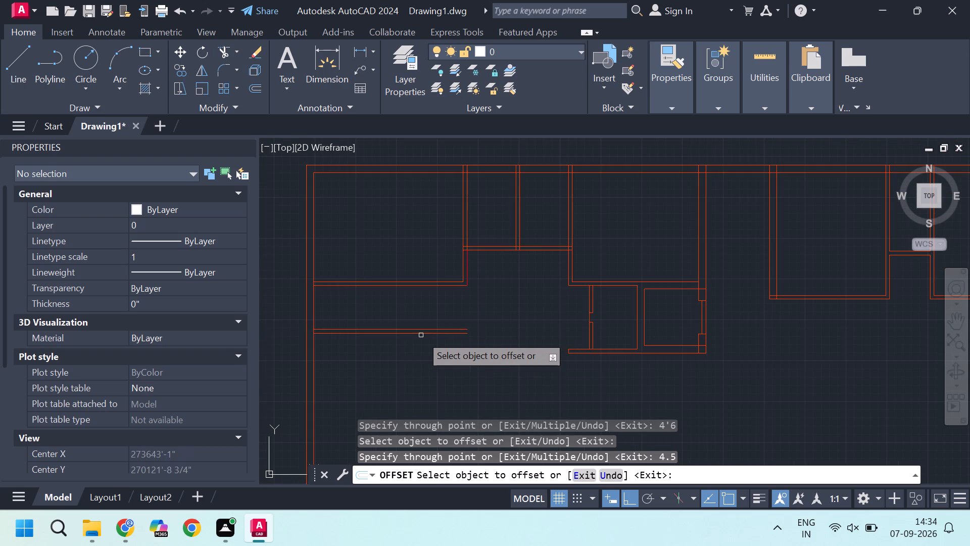
Offset the new wall's lower line 10'6" downward, then offset that copy 4.5" downward to form another horizontal wall.
scroll(421, 335, up, 1)
click(428, 333)
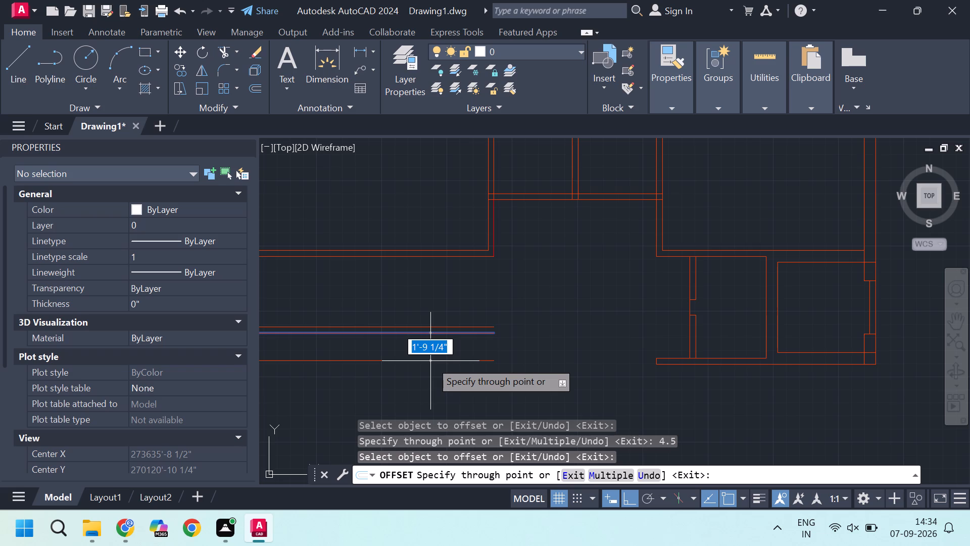
text(10'6)
key(Return)
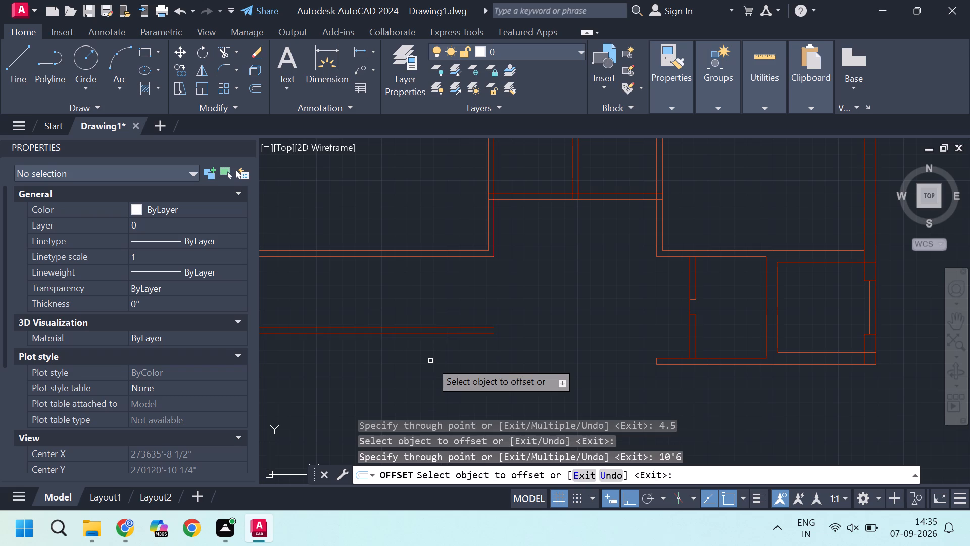
scroll(387, 353, down, 4)
scroll(381, 379, up, 2)
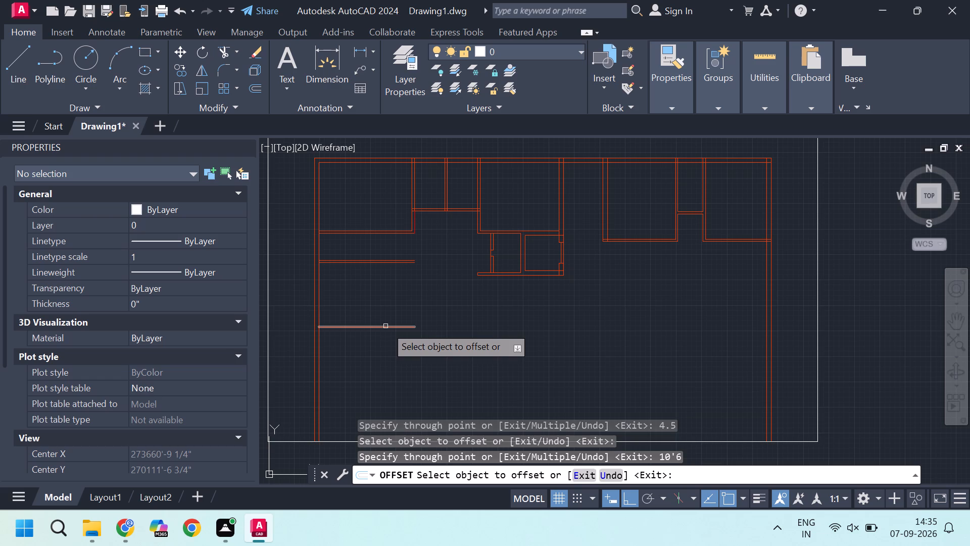
click(385, 326)
text(4.5)
key(Return)
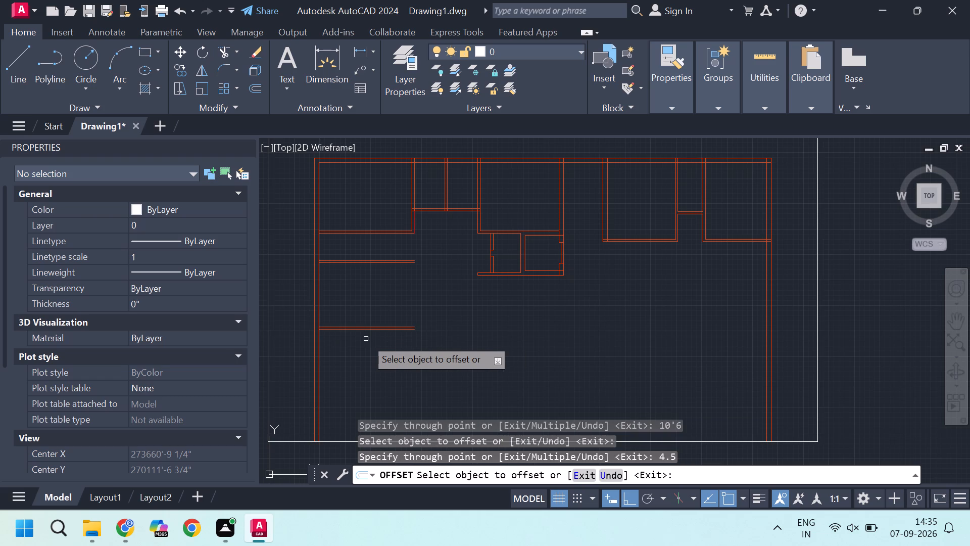
Offset the lowest horizontal wall's lower line 8'4.5" downward, then offset that copy 4.5" downward to form another wall.
scroll(373, 333, up, 2)
click(373, 328)
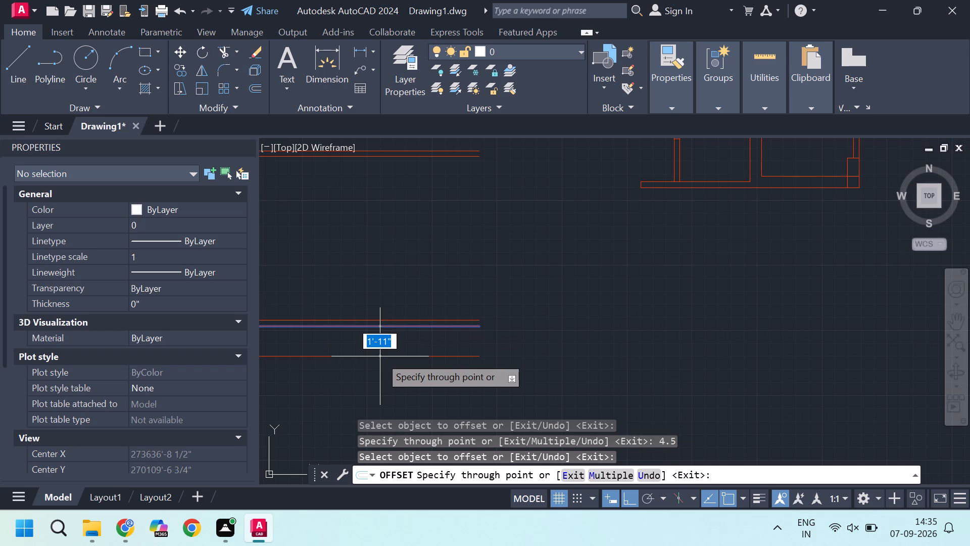
text(8')
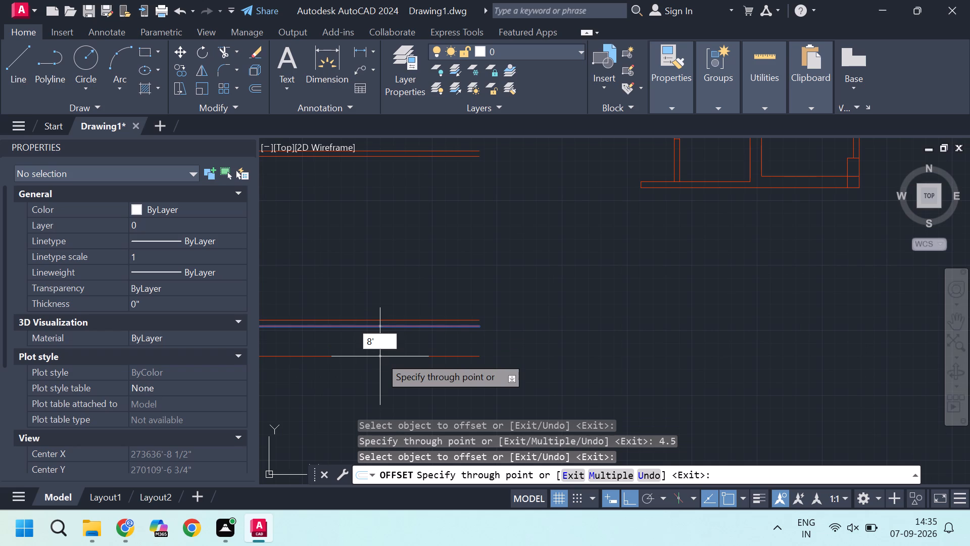
text(4.5)
key(Return)
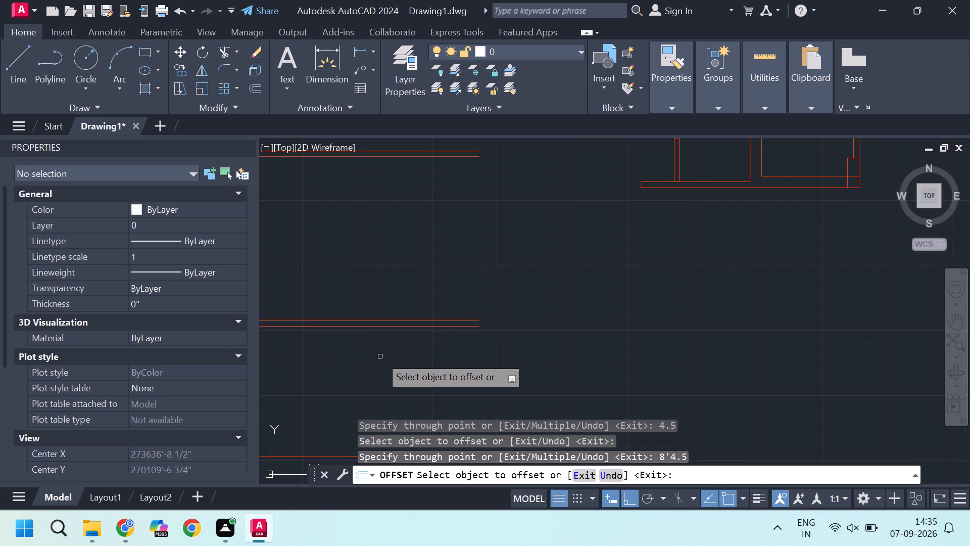
scroll(380, 356, down, 1)
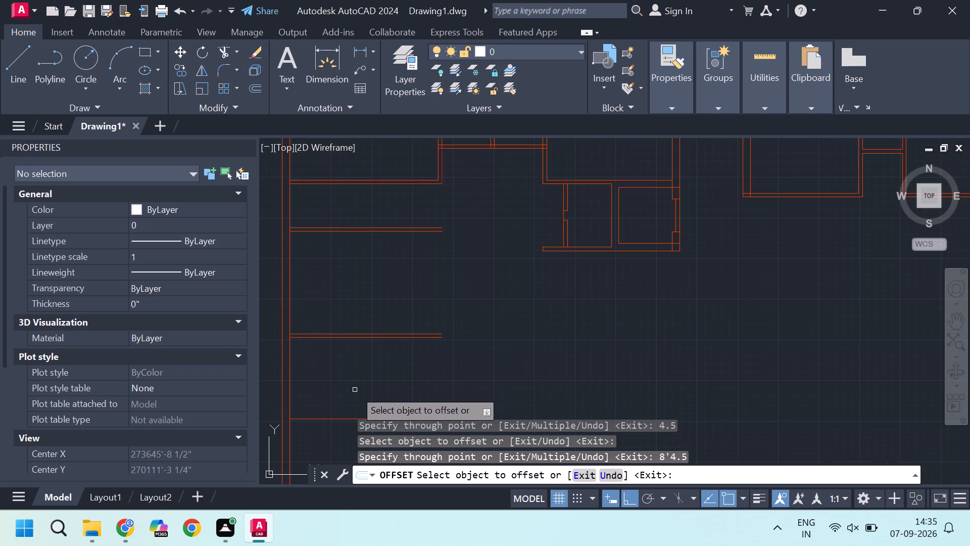
middle_drag(355, 390, 349, 310)
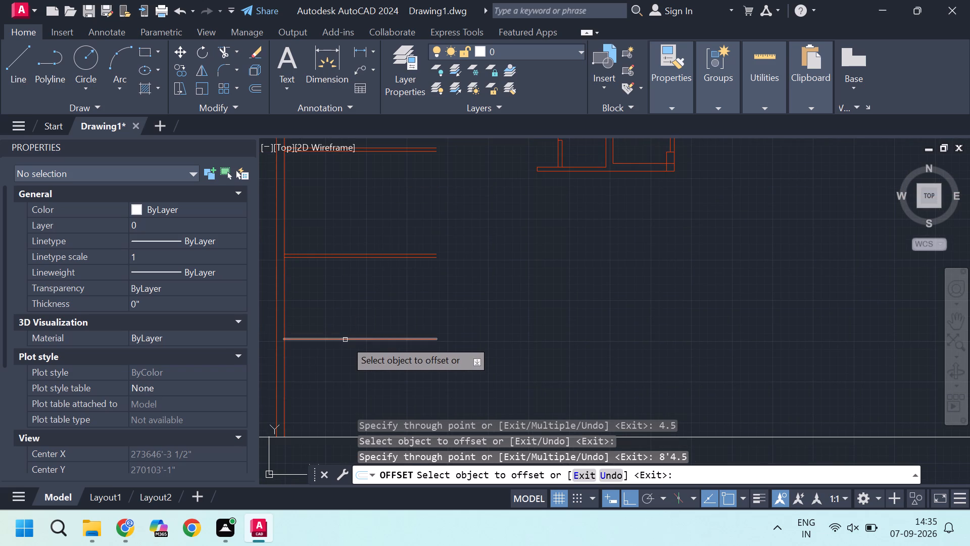
click(345, 340)
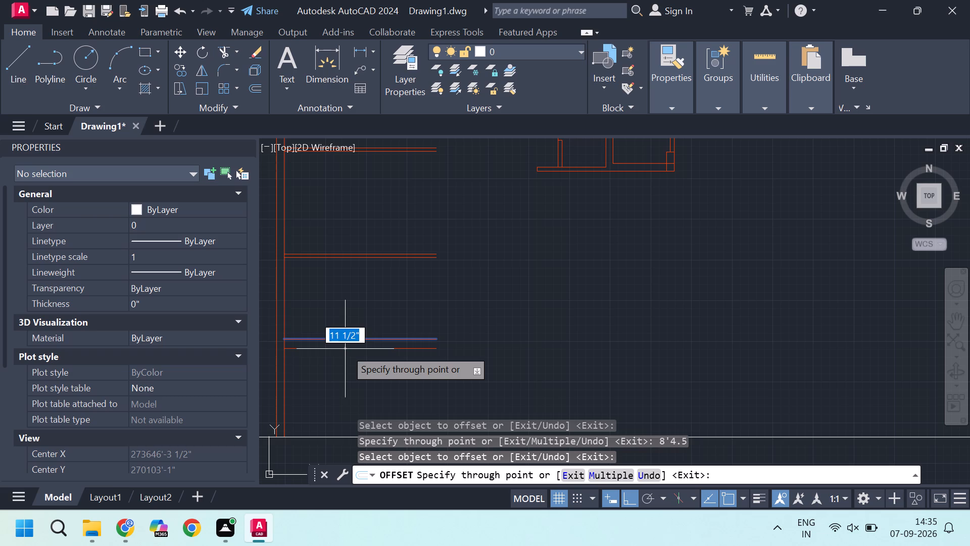
text(4.)
key(5)
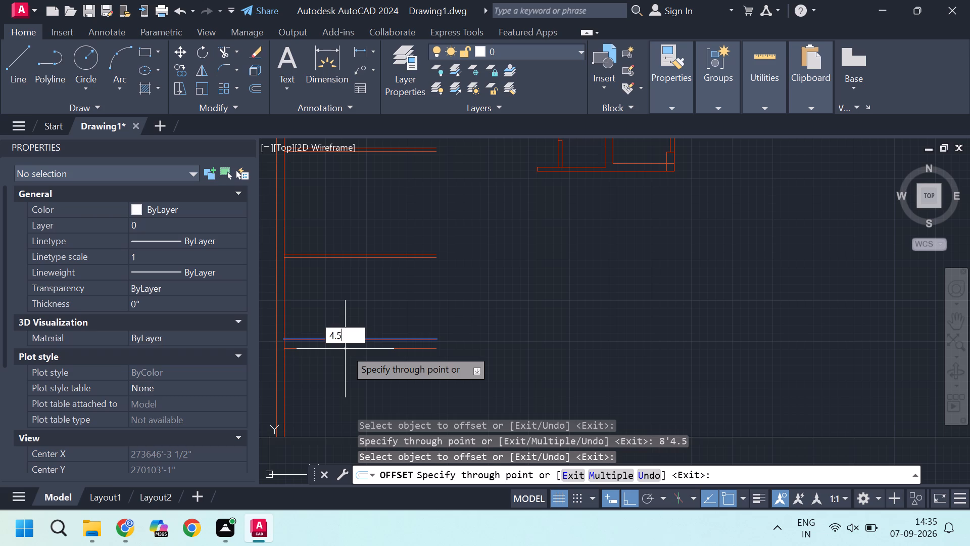
key(Return)
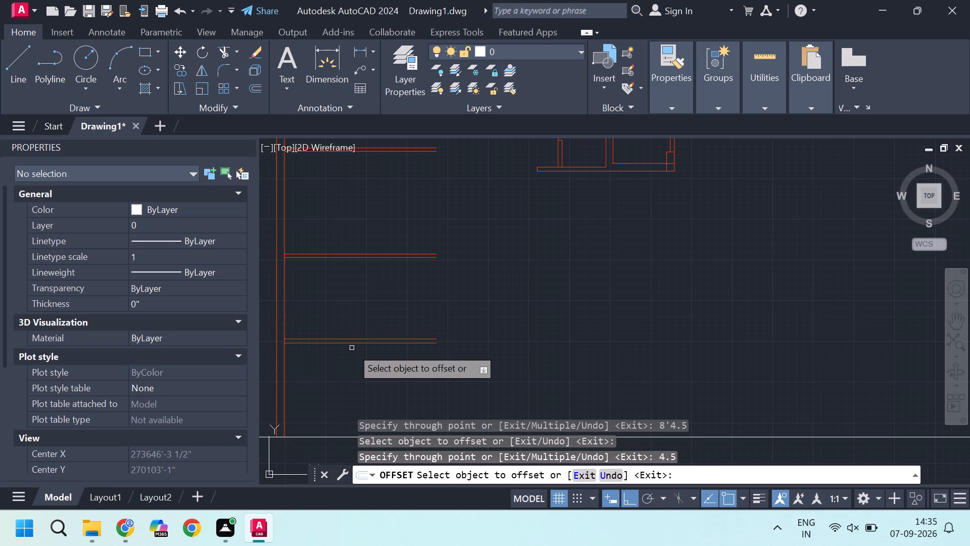
scroll(352, 348, down, 1)
scroll(333, 343, up, 2)
scroll(361, 353, down, 3)
scroll(349, 321, up, 1)
key(Escape)
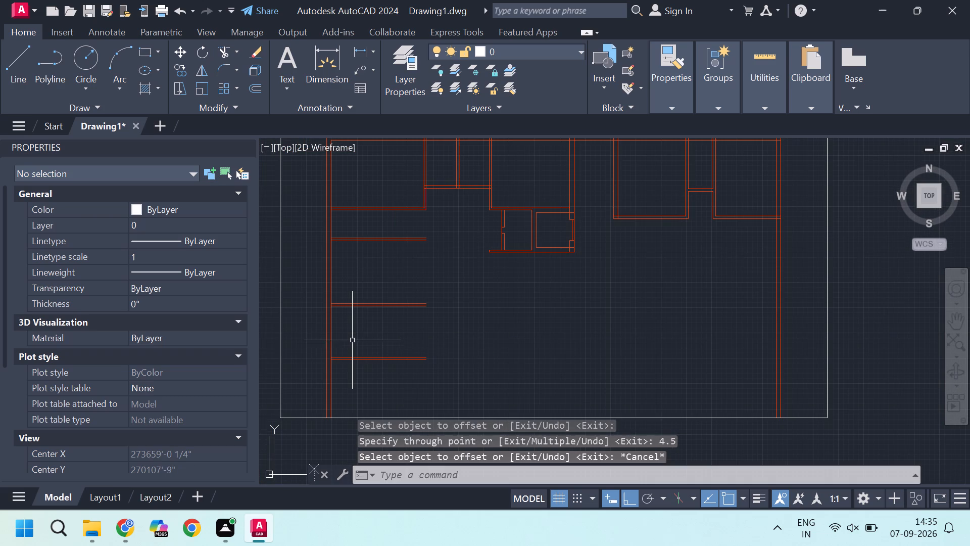
key(Escape)
Measure the vertical distance along the left outer wall from the lowest horizontal wall's lower line to the plan's top edge.
text(dli)
key(Return)
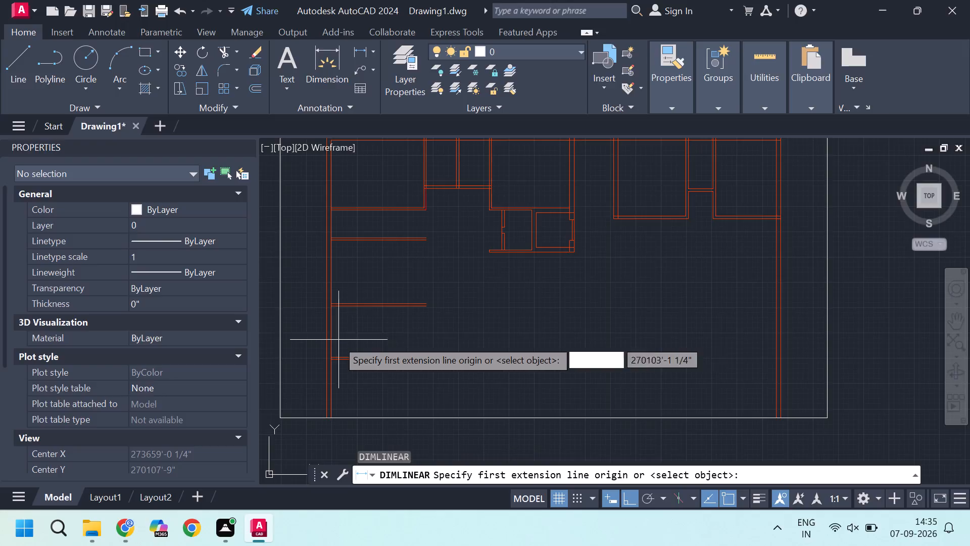
scroll(336, 346, up, 4)
click(305, 432)
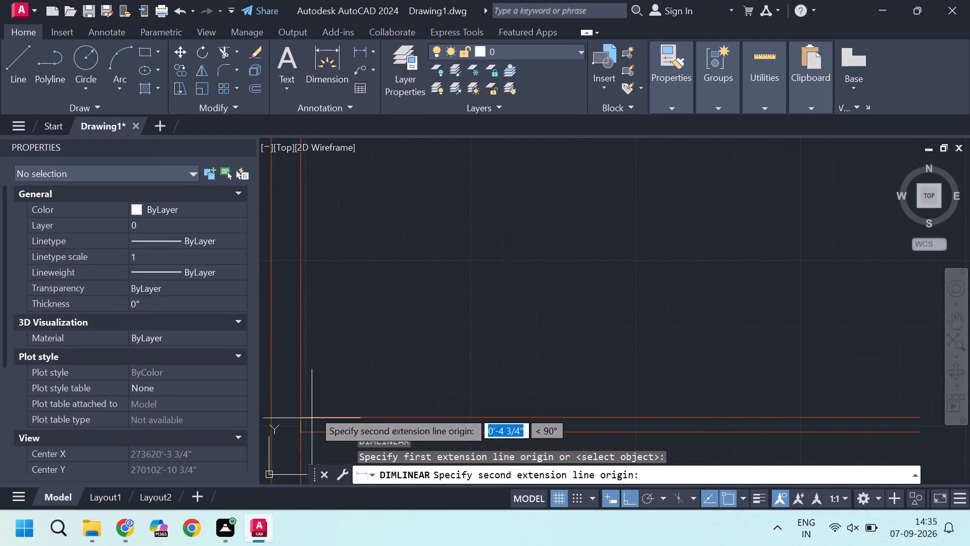
scroll(322, 386, down, 5)
scroll(318, 269, up, 3)
scroll(325, 192, up, 2)
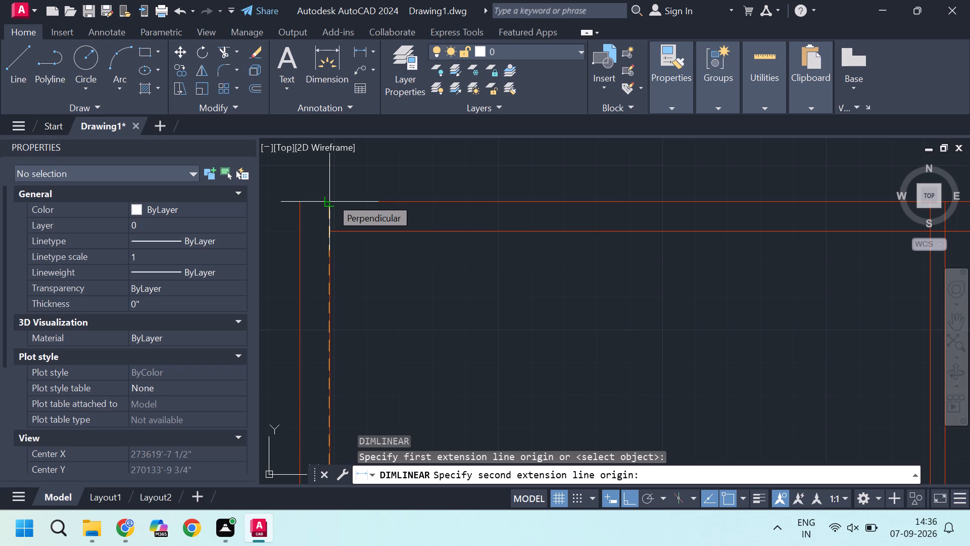
scroll(331, 198, down, 1)
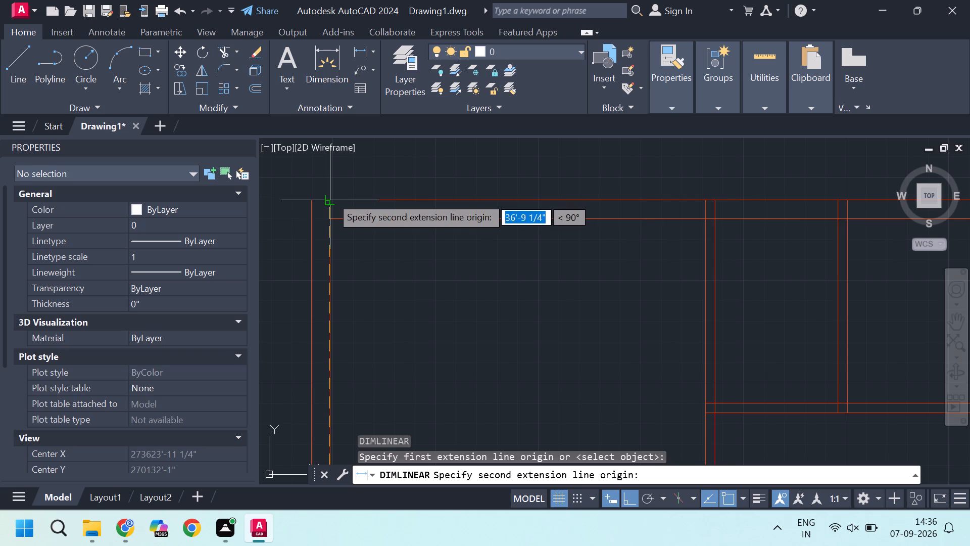
key(Escape)
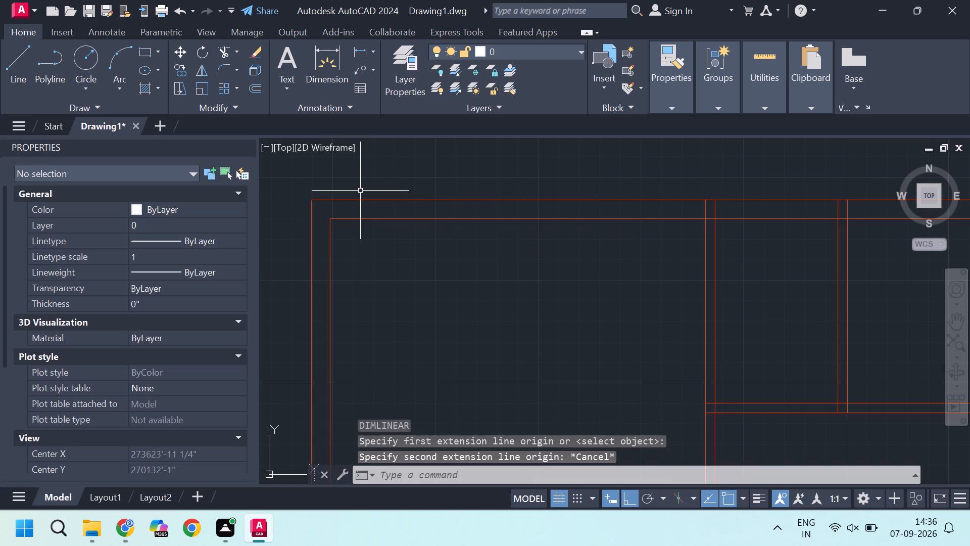
Measure the upper-left room's inside height with a temporary line from its top-left inner corner to its bottom wall.
scroll(361, 190, down, 2)
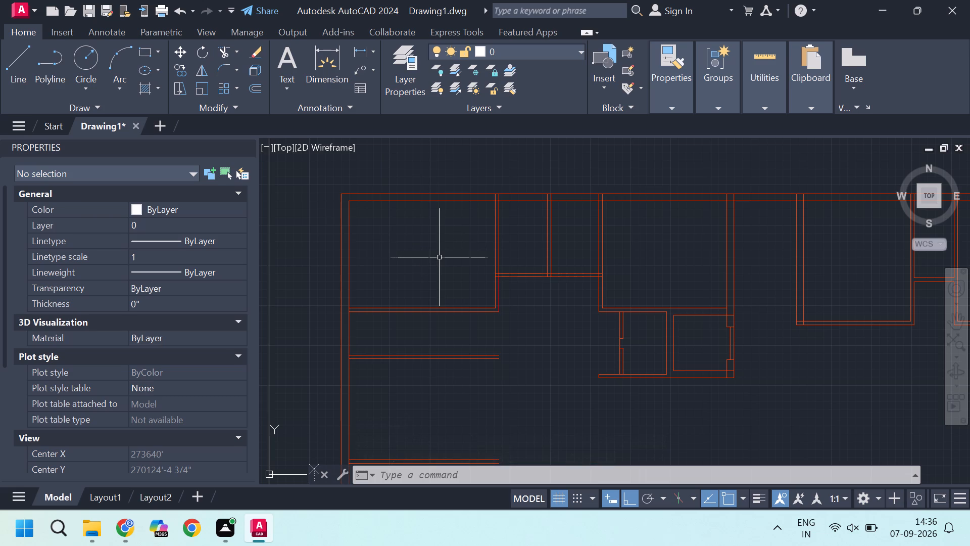
scroll(413, 251, down, 1)
scroll(395, 258, up, 1)
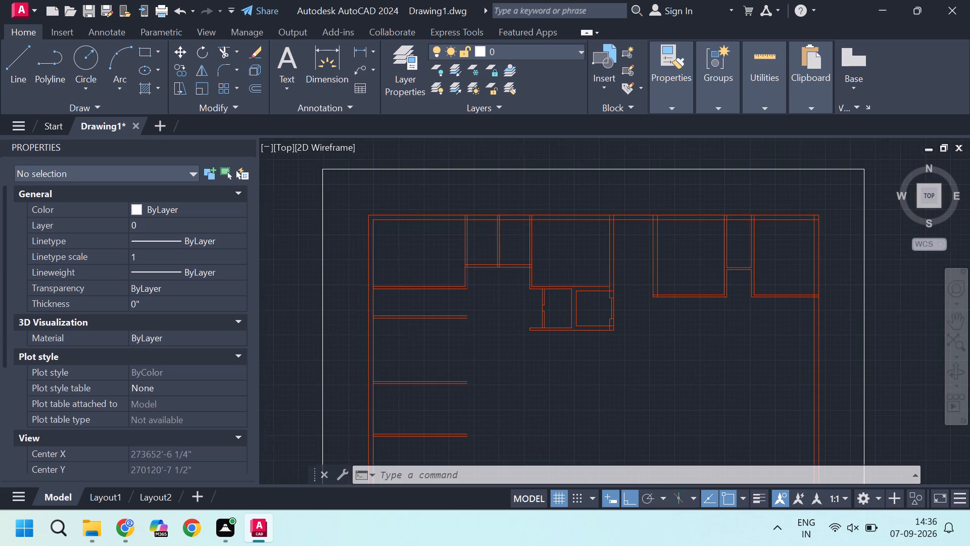
middle_drag(407, 269, 401, 229)
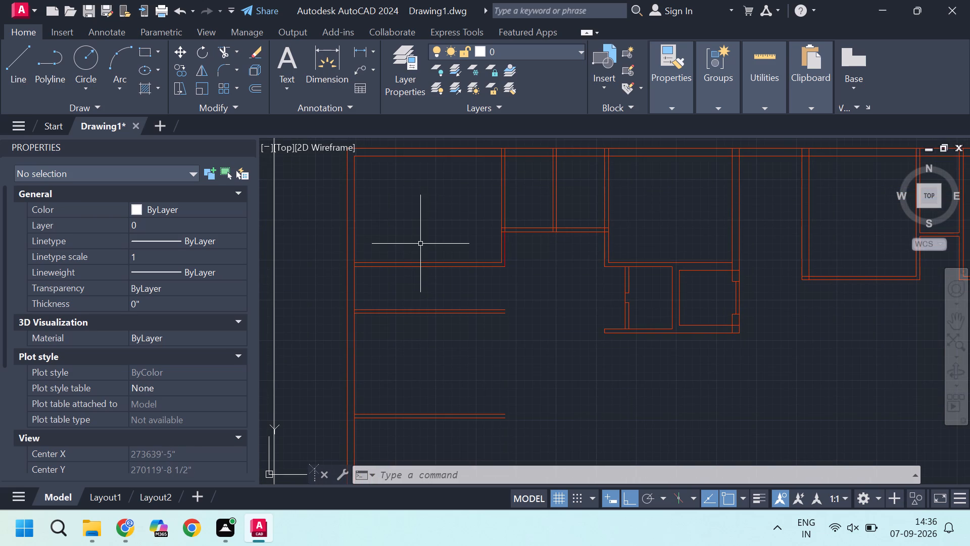
key(l)
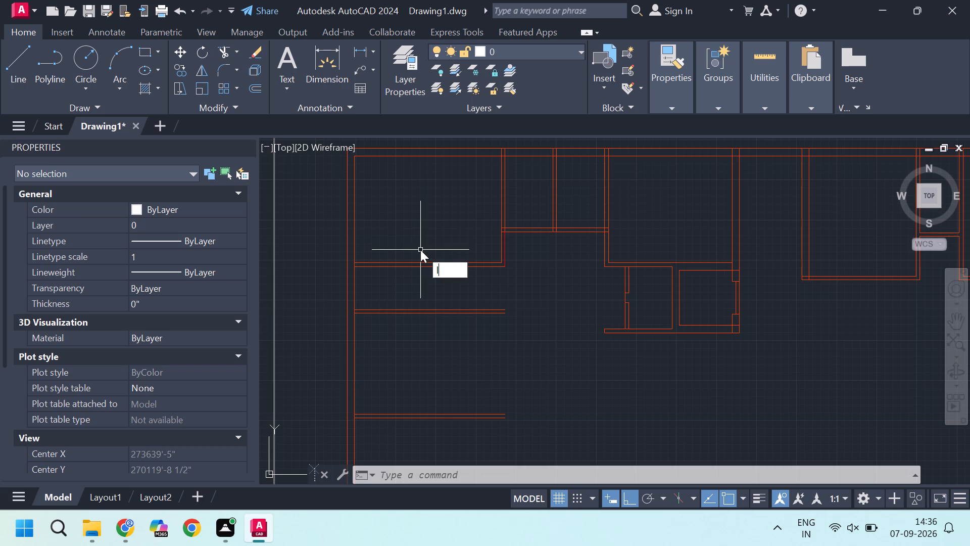
key(Return)
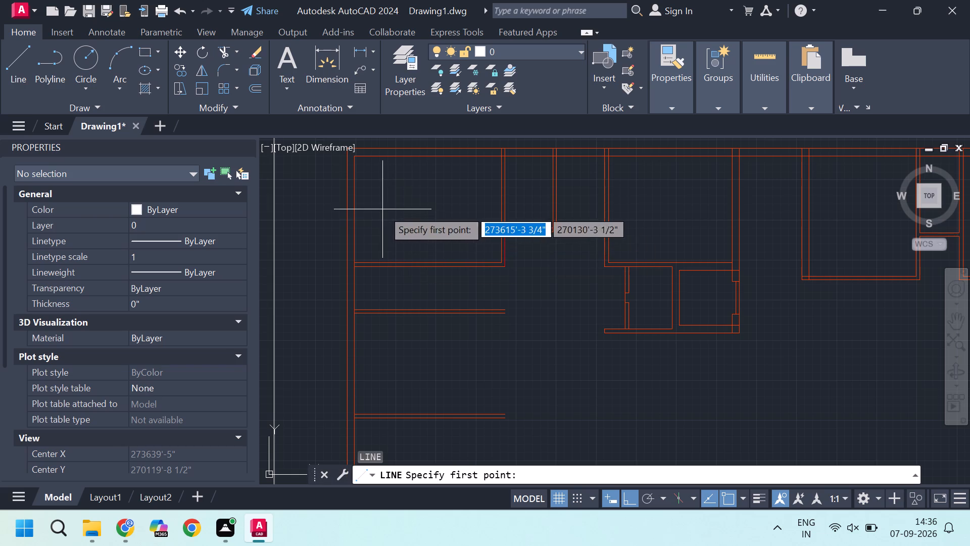
middle_drag(382, 209, 431, 278)
drag(401, 228, 404, 246)
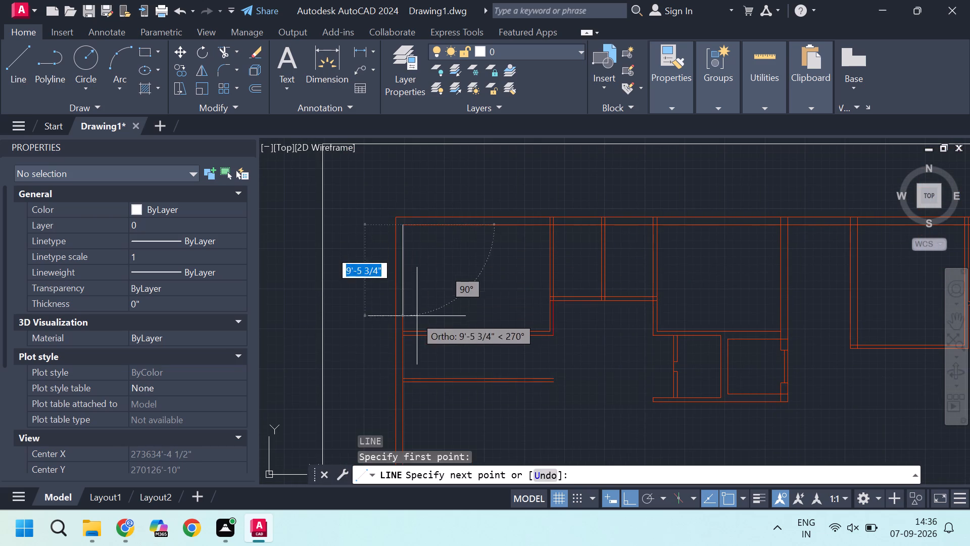
scroll(414, 316, up, 3)
key(Escape)
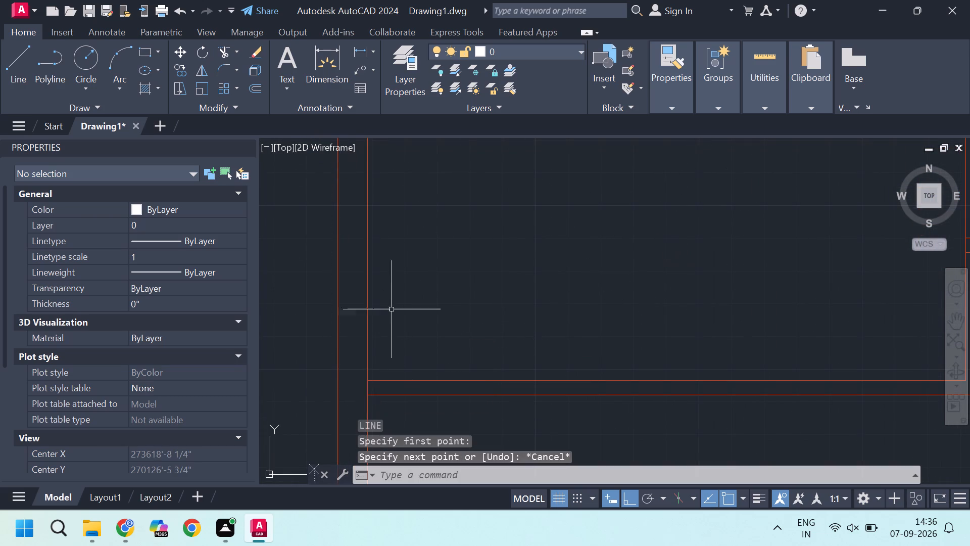
Measure the clear gap between the upper-left room's bottom wall and the wall below it with a temporary line.
scroll(392, 302, down, 2)
key(Return)
middle_drag(406, 368, 409, 363)
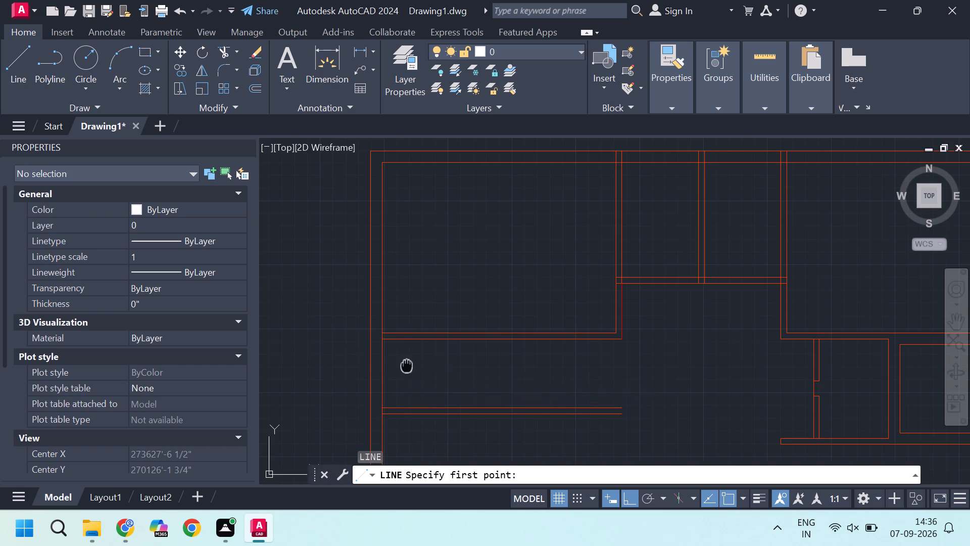
middle_drag(409, 363, 426, 321)
scroll(402, 314, up, 1)
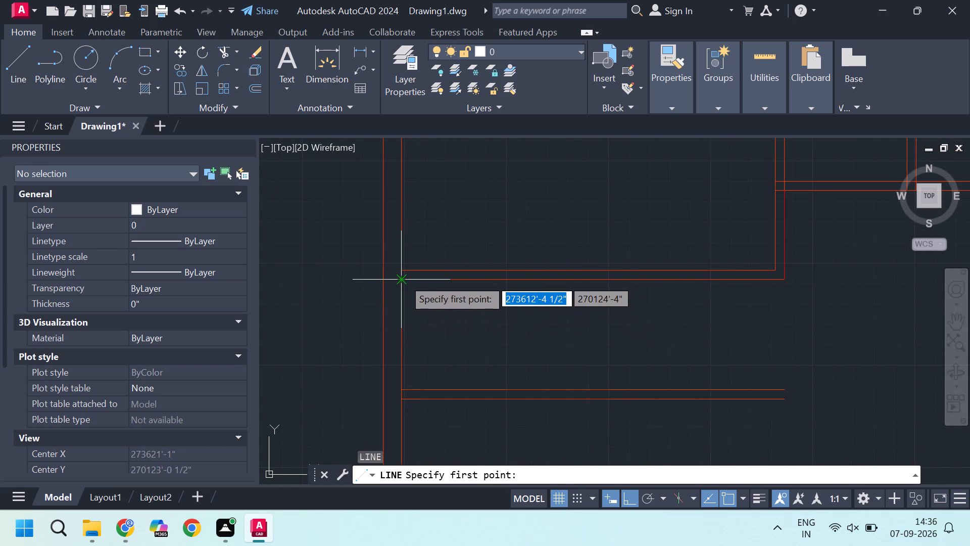
click(403, 279)
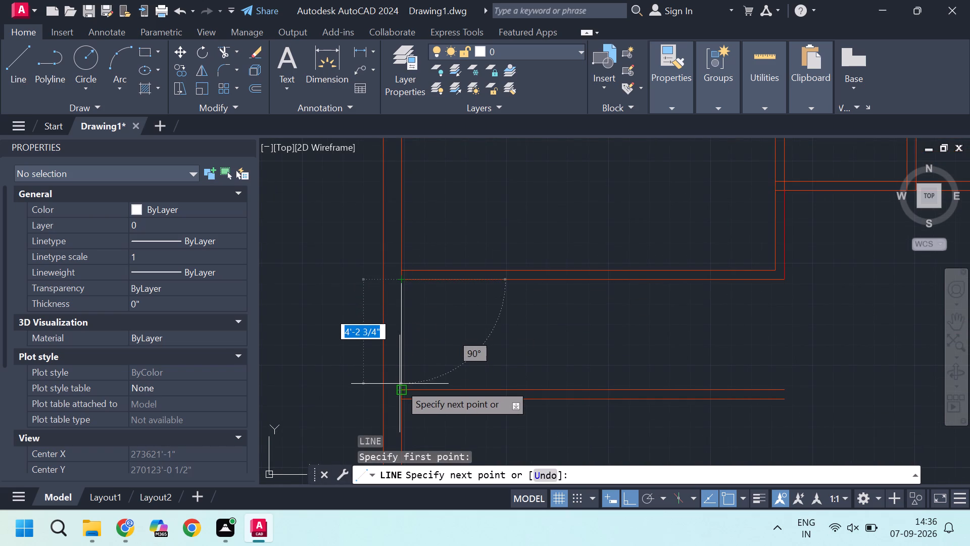
scroll(406, 388, up, 4)
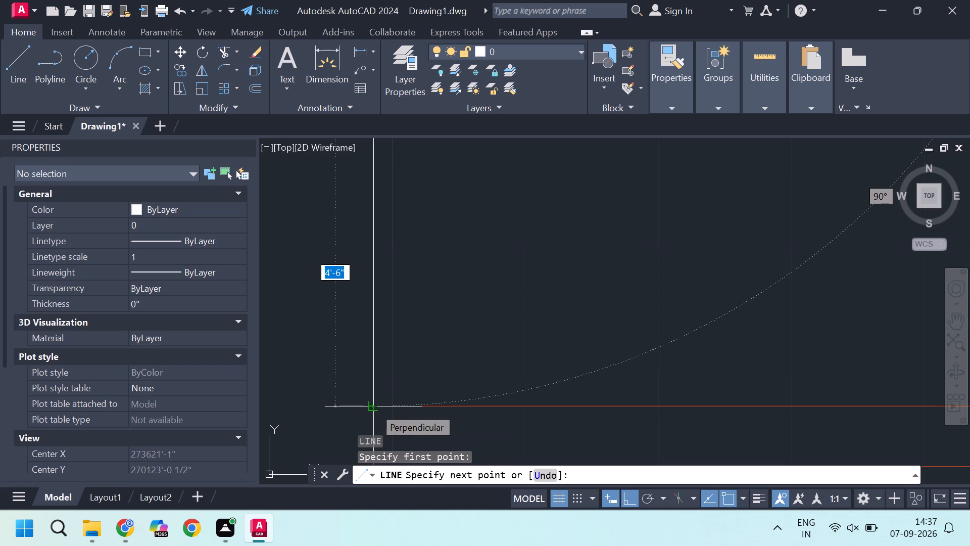
key(Escape)
Measure the clear height between the first and second horizontal walls below the upper-left room with a temporary line.
scroll(389, 250, down, 3)
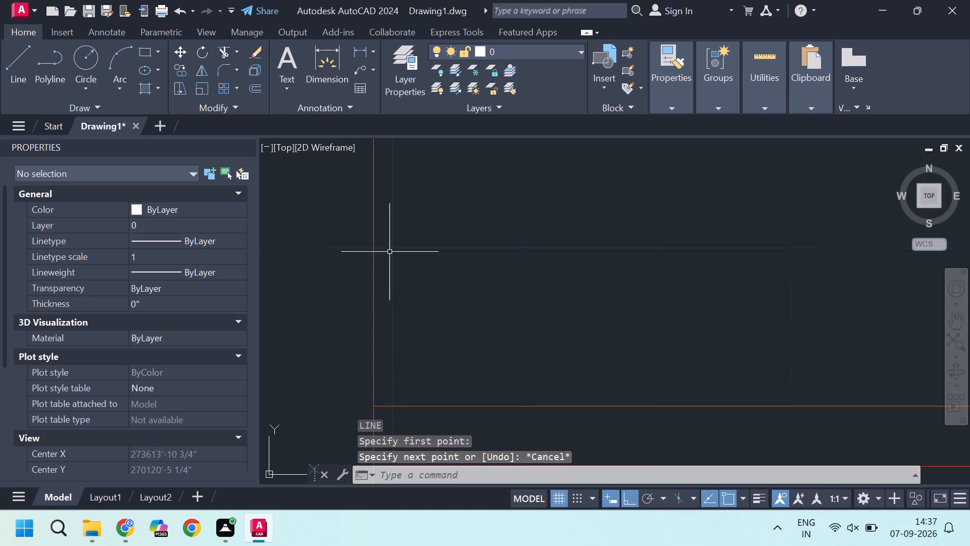
middle_drag(429, 375, 399, 295)
key(Return)
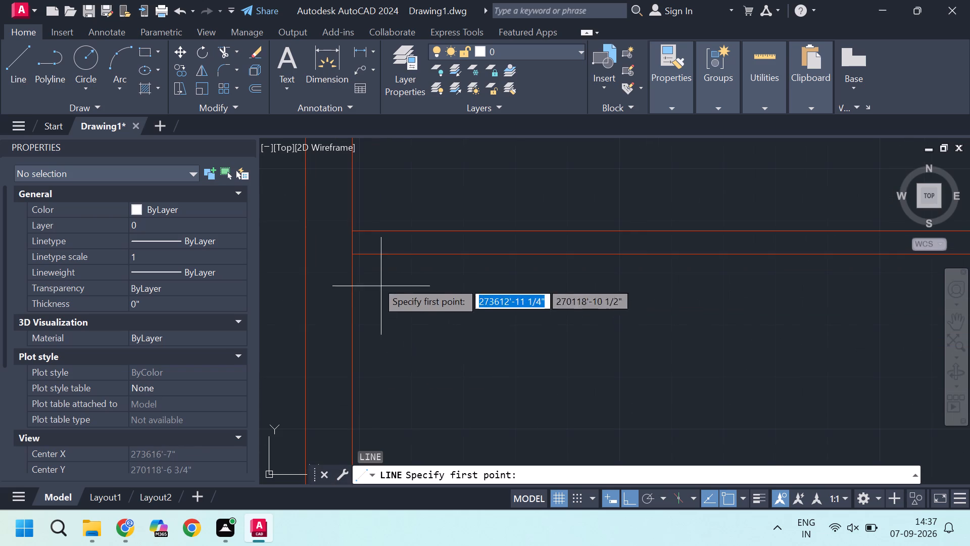
drag(353, 256, 353, 264)
middle_drag(356, 365, 360, 257)
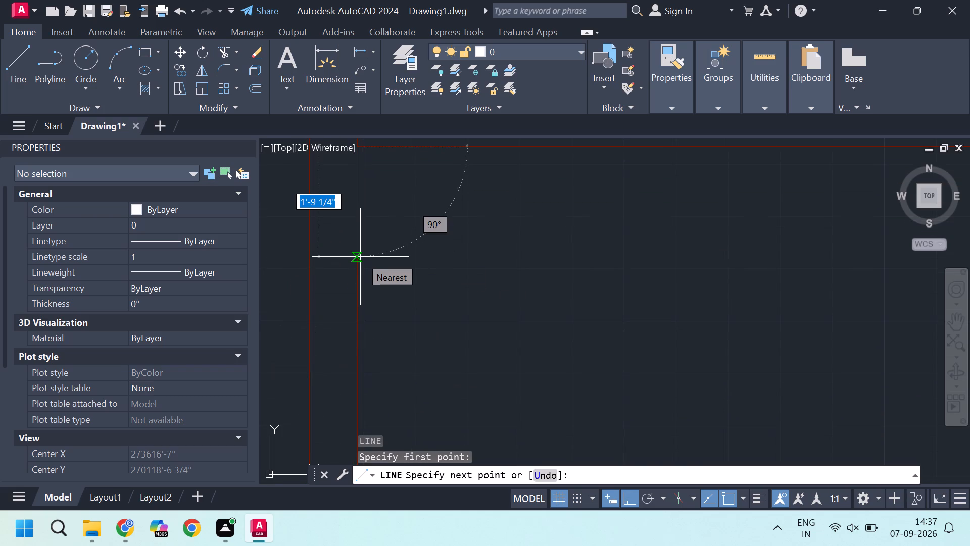
scroll(360, 257, down, 2)
middle_drag(360, 324, 347, 200)
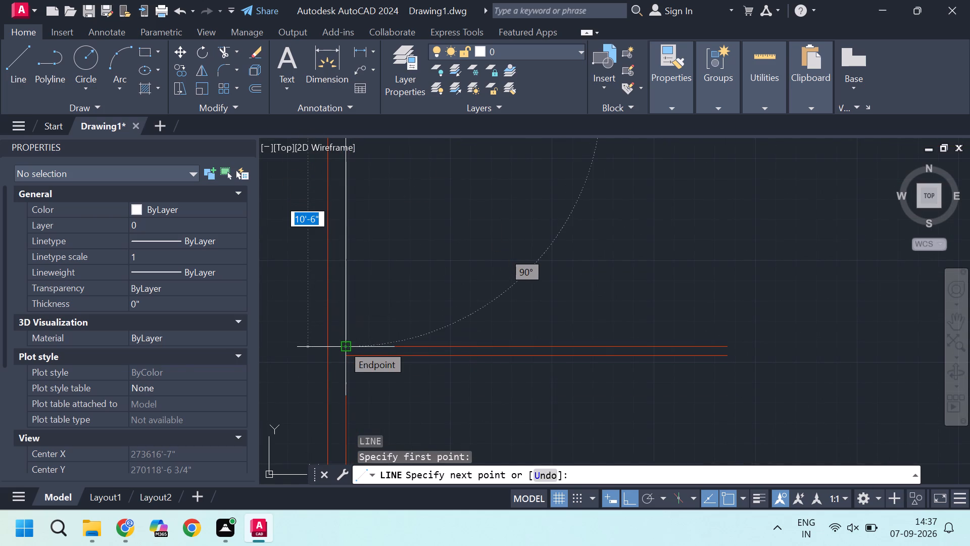
key(Escape)
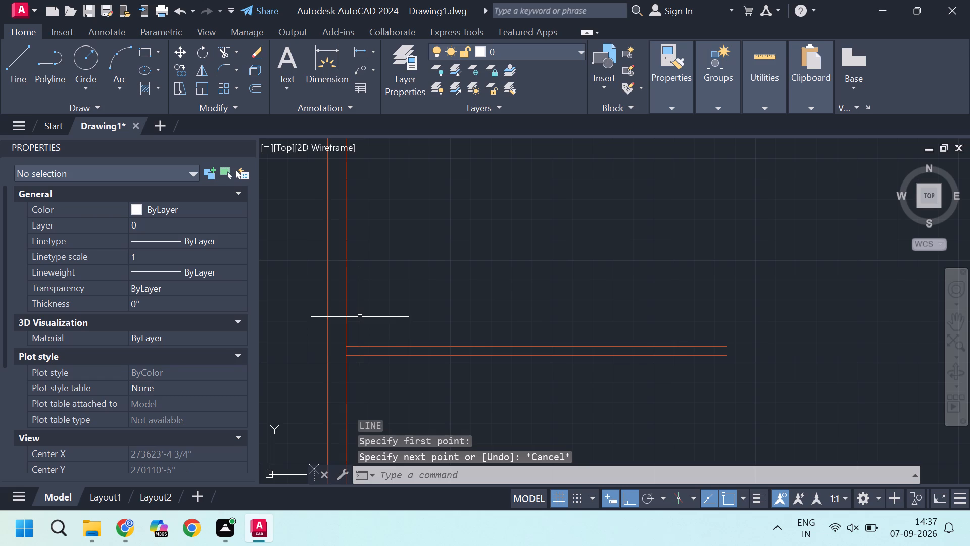
Measure the clear height between the second and third horizontal walls below the upper-left room with a temporary line.
middle_drag(402, 346, 401, 297)
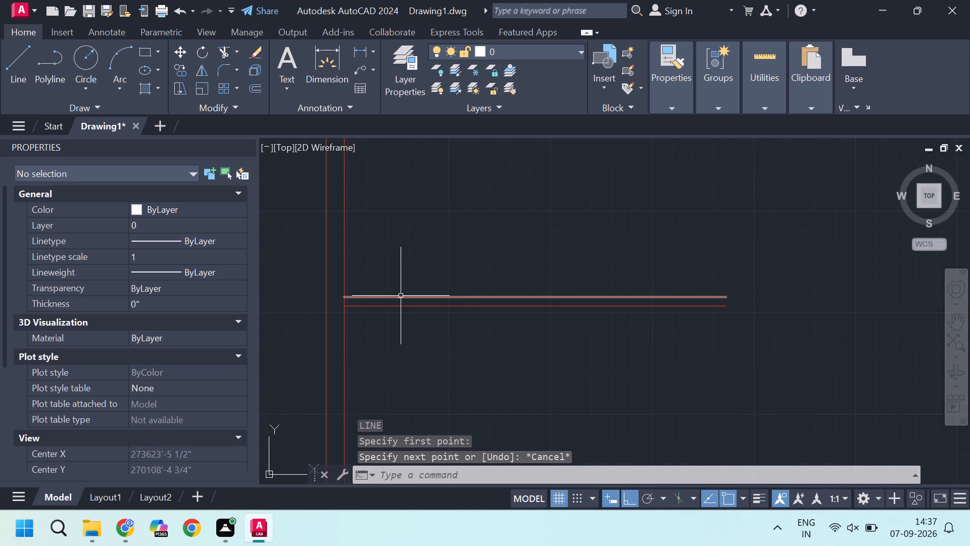
key(l)
key(Return)
click(340, 306)
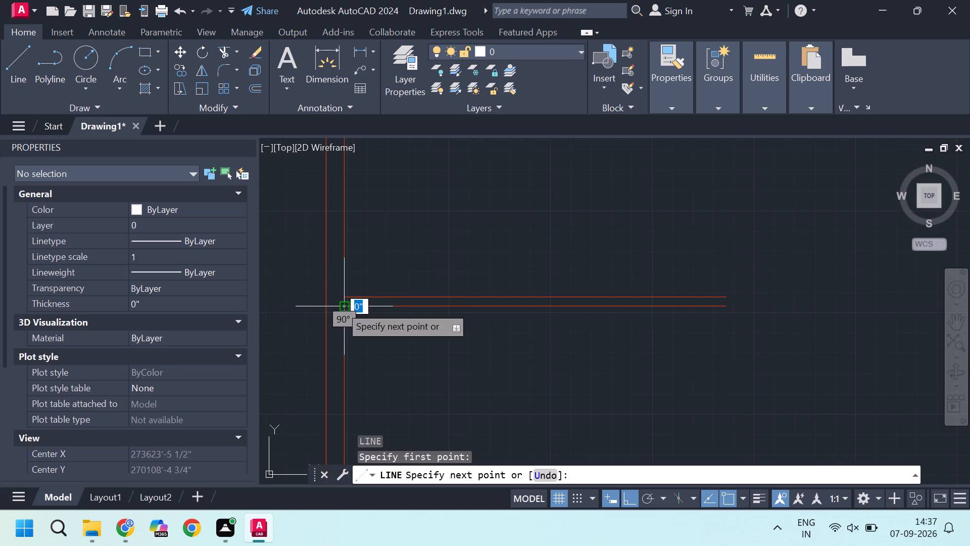
scroll(340, 306, down, 2)
middle_drag(340, 394, 336, 332)
scroll(336, 332, up, 2)
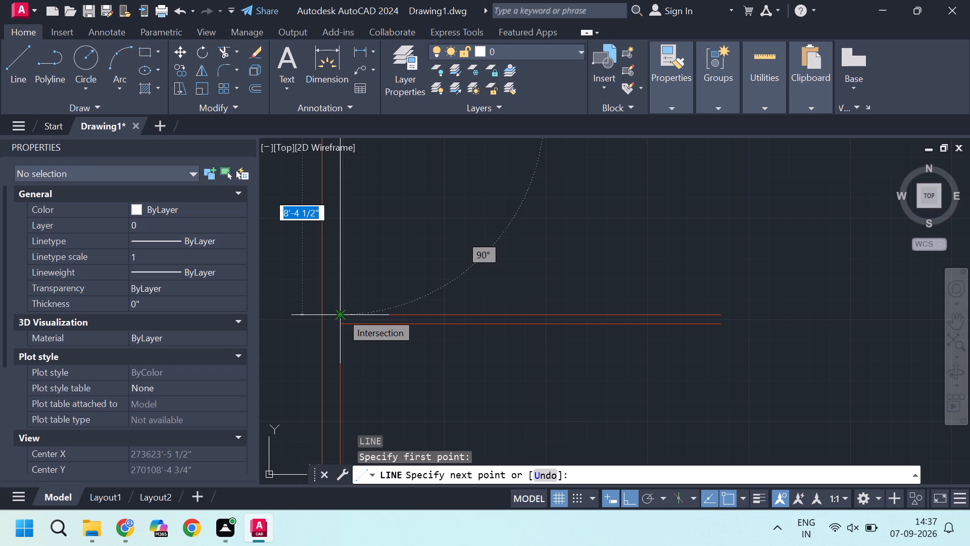
key(Escape)
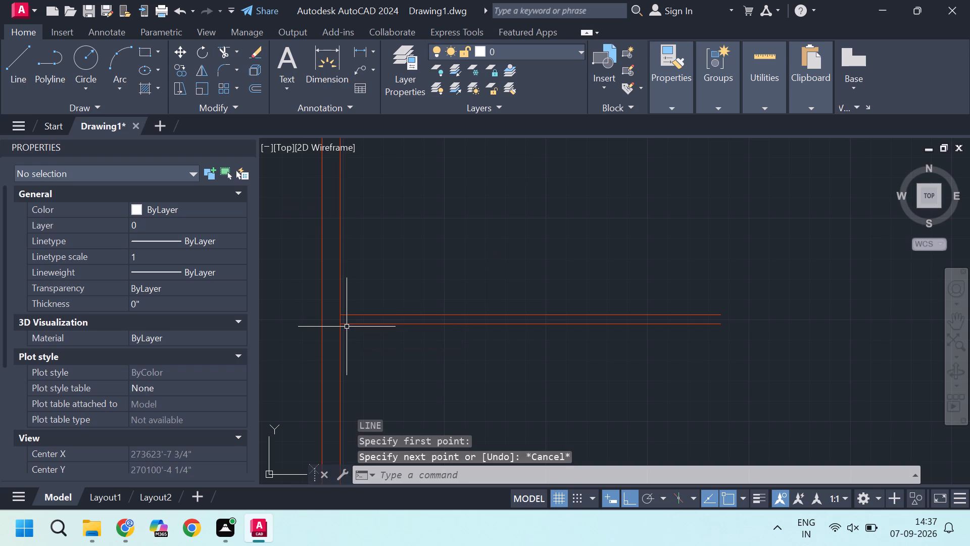
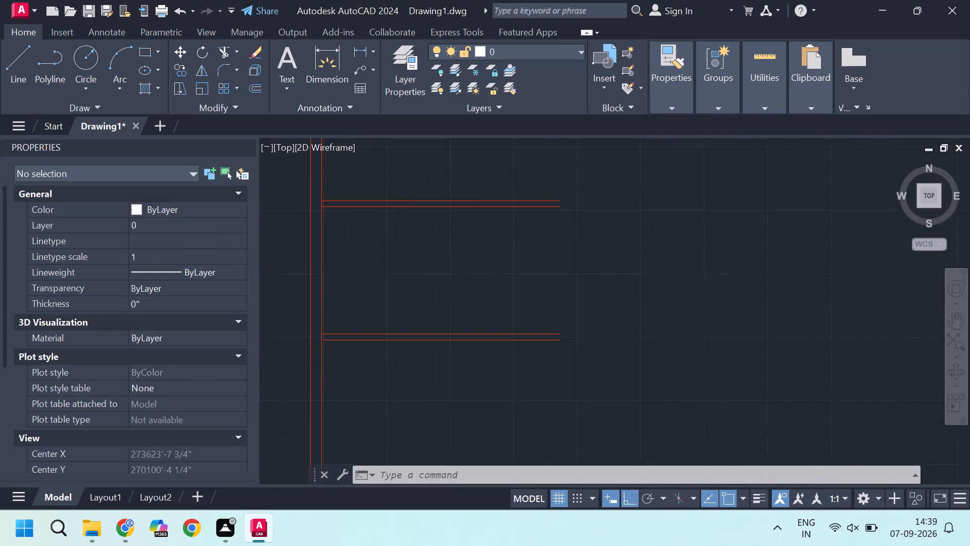
Stretch the lower line of the lowest horizontal partition west to the exterior wall's outer face.
middle_drag(354, 315, 453, 306)
scroll(425, 322, up, 2)
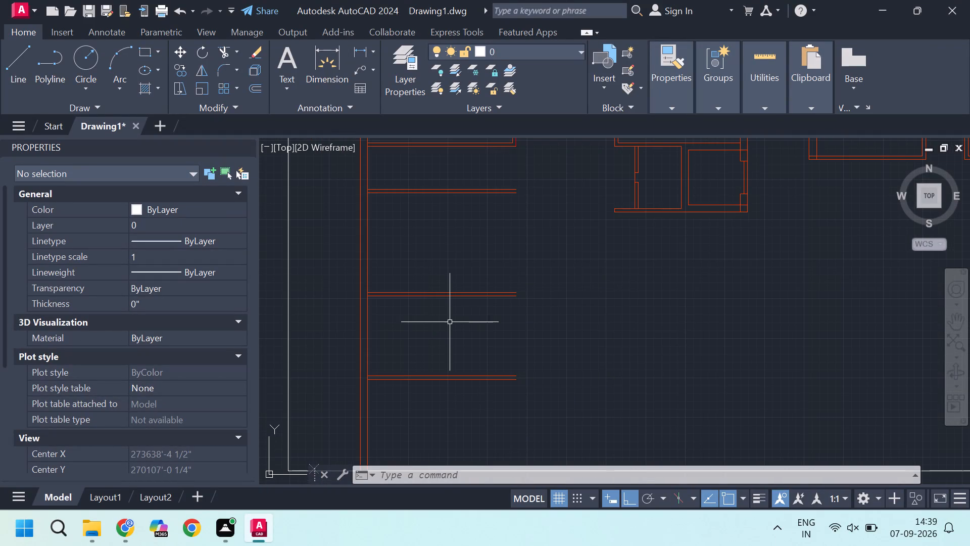
middle_drag(415, 335, 421, 363)
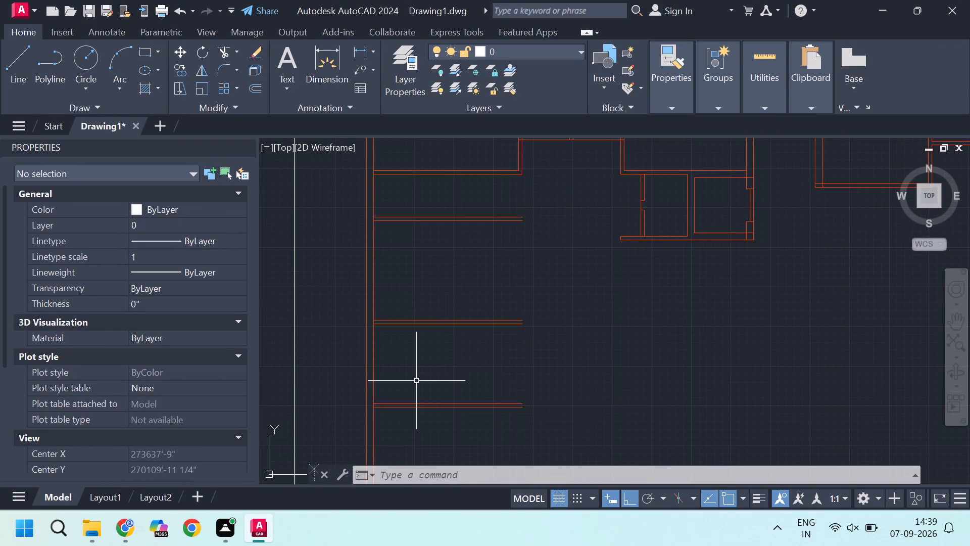
scroll(397, 432, up, 2)
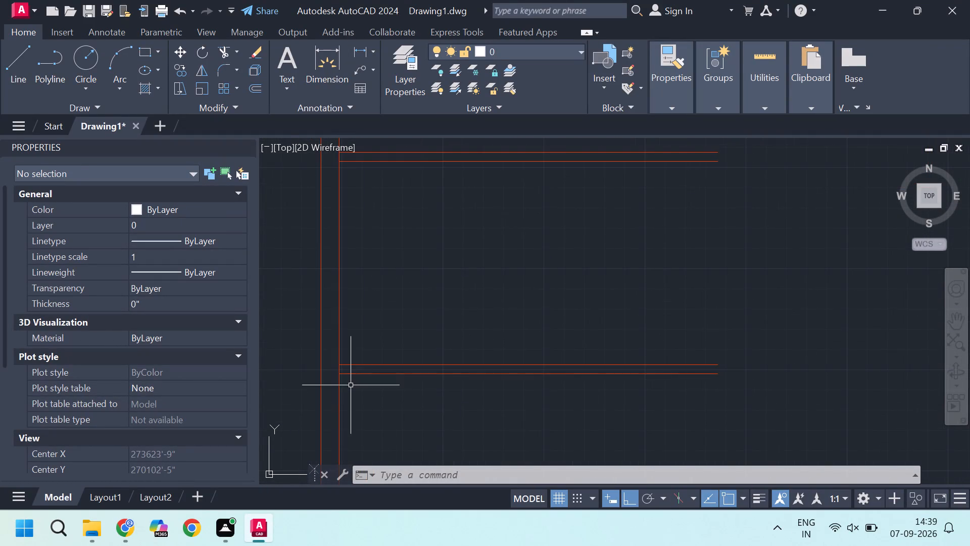
scroll(351, 381, up, 1)
click(358, 371)
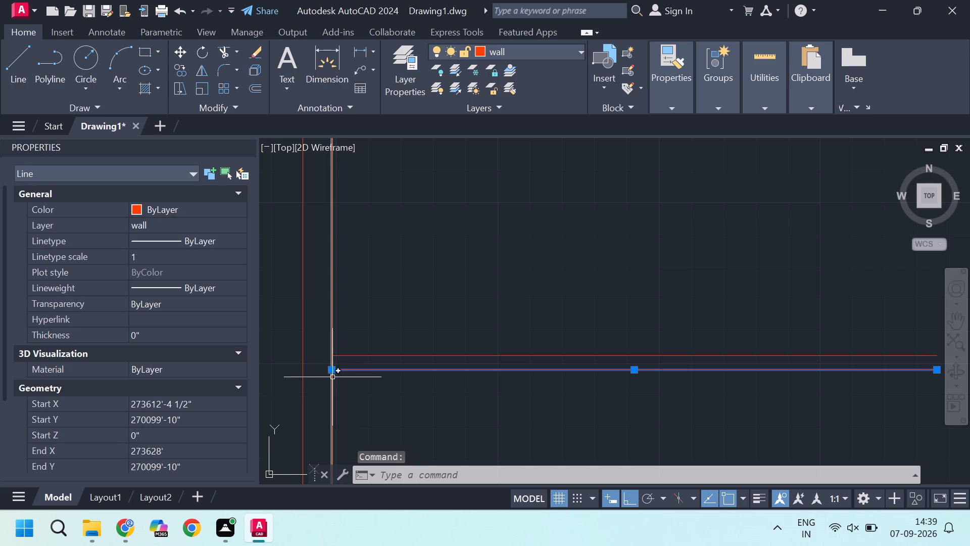
click(328, 374)
click(303, 374)
key(Escape)
key(Escape)
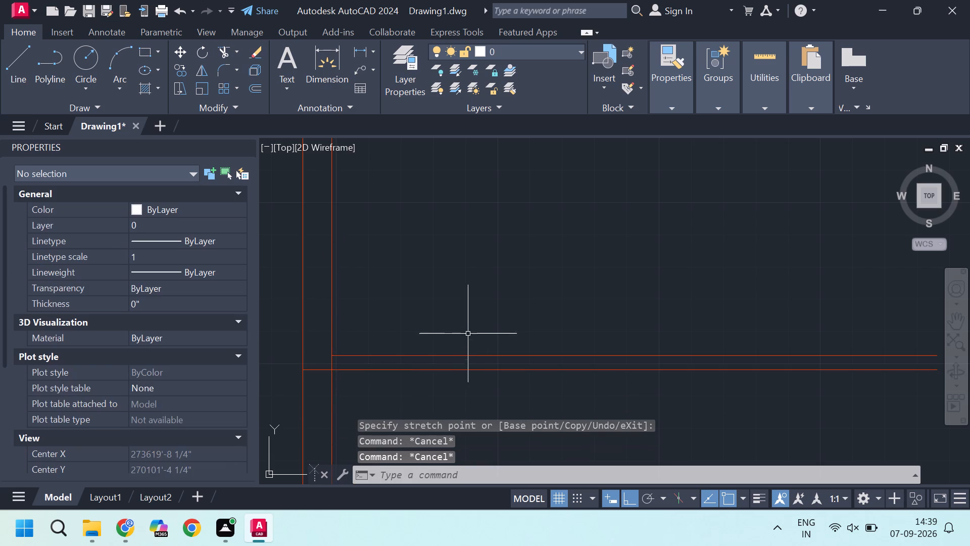
Add a vertical linear dimension outside the west exterior wall, from the stretched line's end to the building's northwest outer corner.
text(dli)
key(Return)
scroll(312, 365, up, 2)
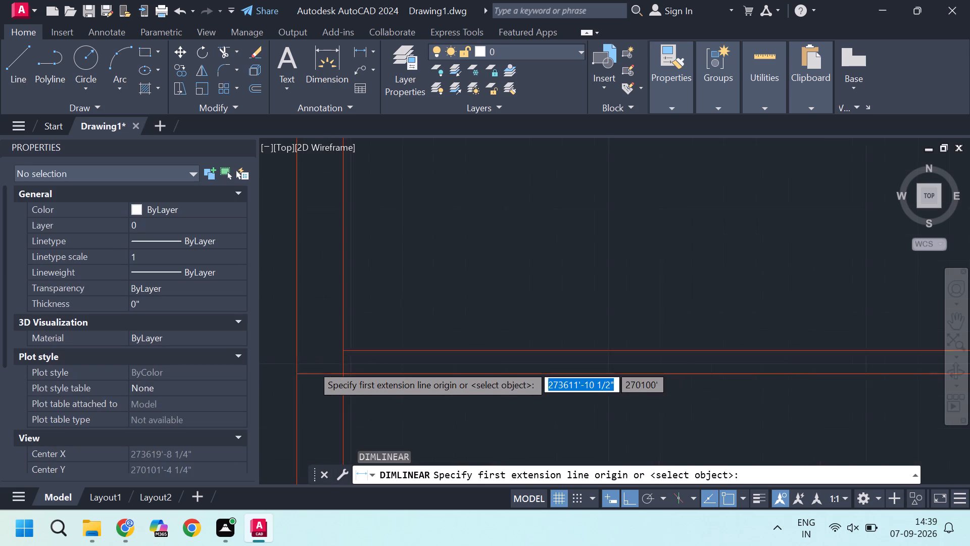
click(288, 378)
scroll(363, 373, down, 2)
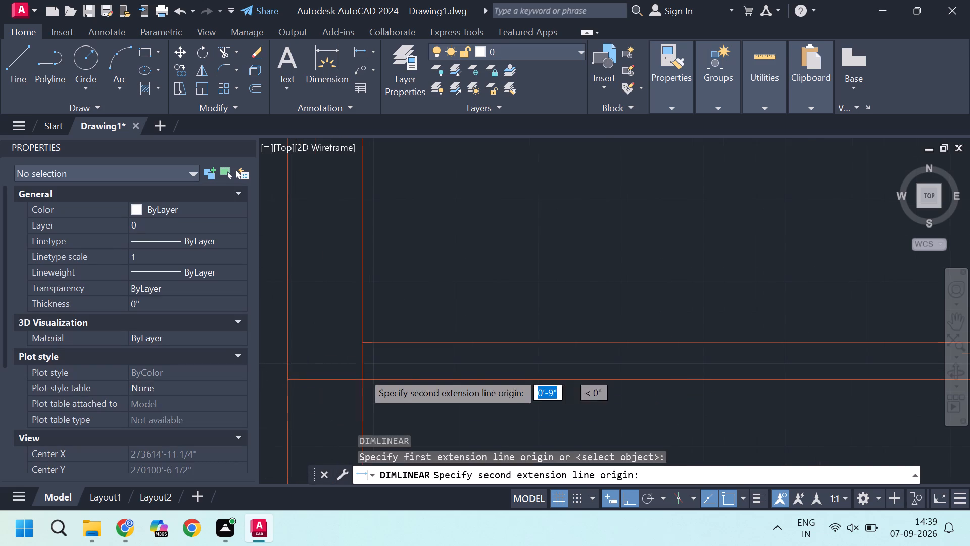
scroll(365, 373, down, 3)
middle_drag(338, 198, 381, 415)
scroll(381, 419, down, 4)
scroll(383, 338, up, 2)
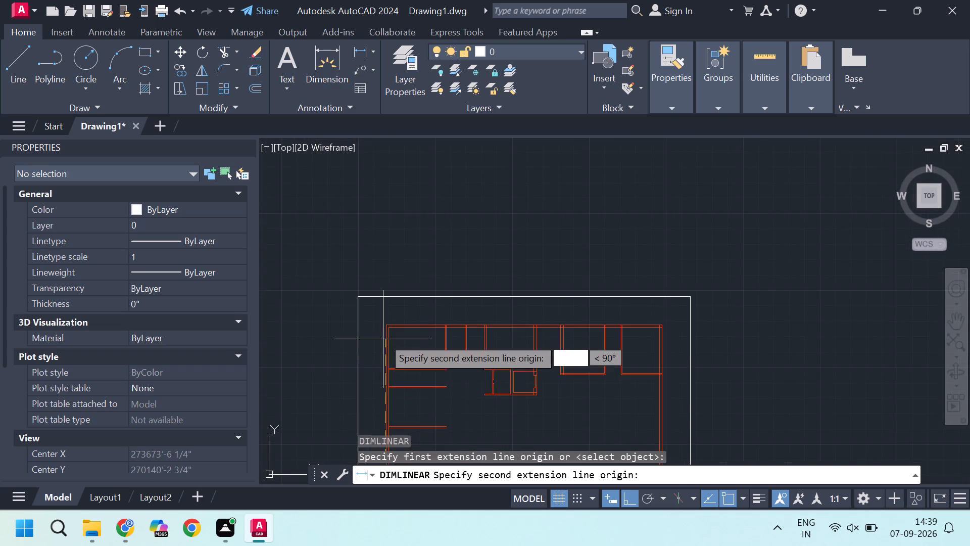
scroll(383, 338, up, 2)
click(399, 254)
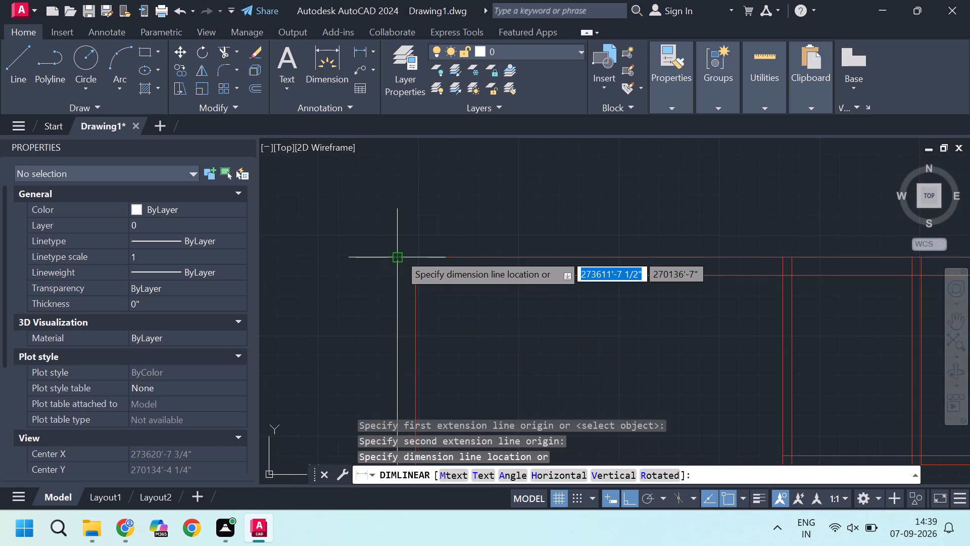
scroll(399, 254, down, 3)
scroll(381, 328, up, 1)
click(383, 333)
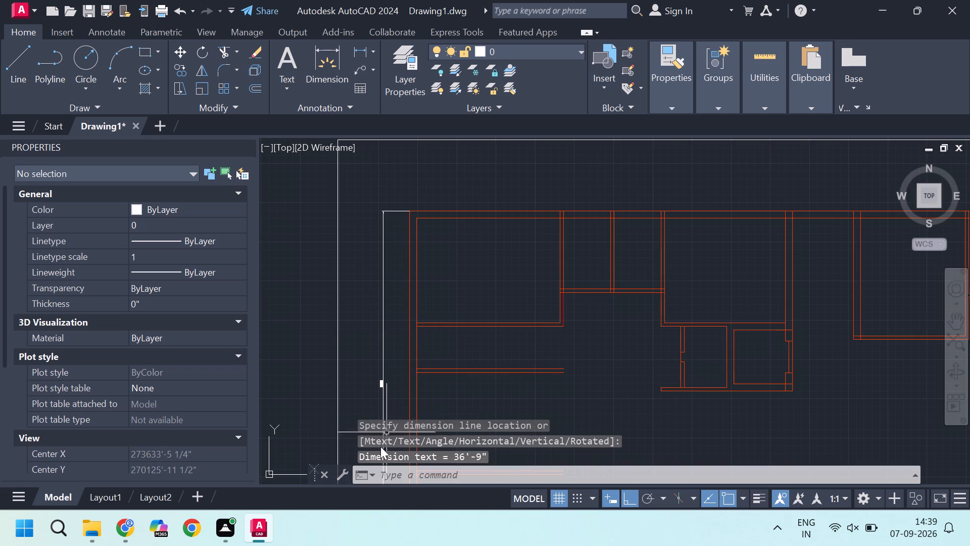
Examine the new vertical dimension's text and the spacing of the partitions along the west exterior wall.
scroll(385, 443, up, 4)
scroll(355, 320, up, 2)
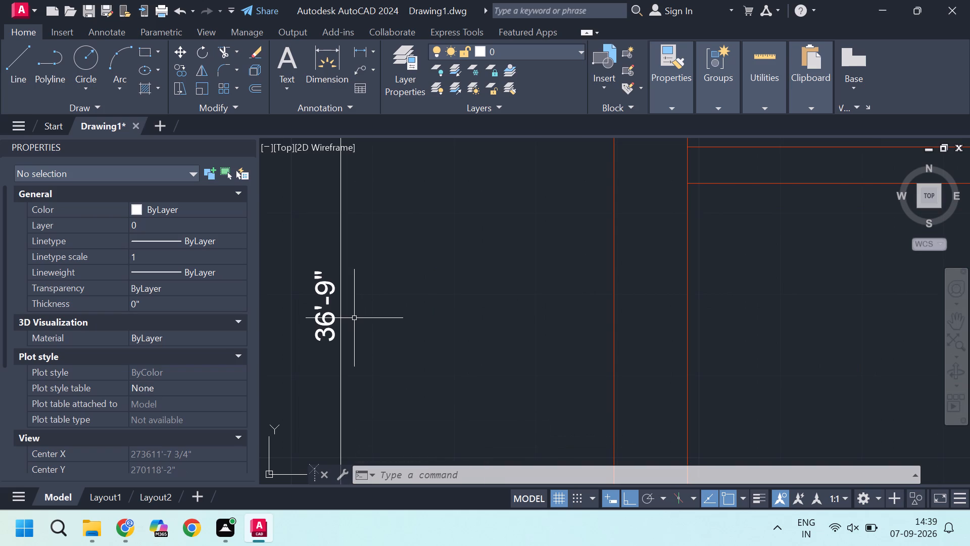
scroll(354, 318, down, 2)
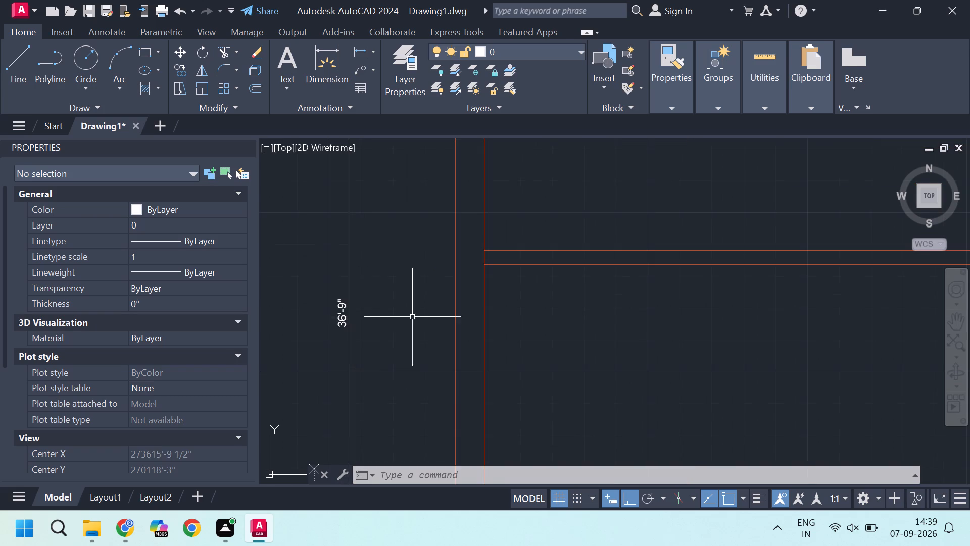
scroll(418, 314, down, 3)
scroll(517, 255, up, 1)
scroll(514, 269, down, 2)
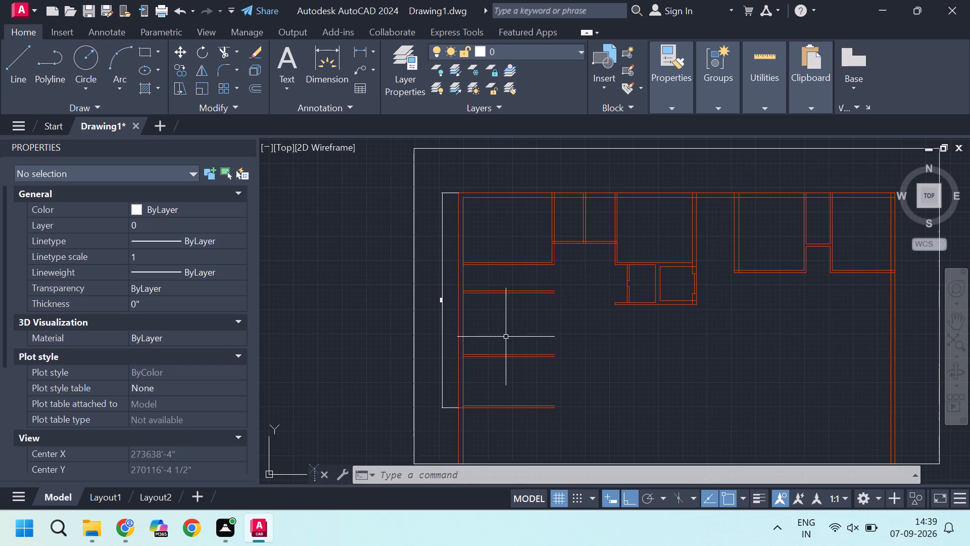
scroll(504, 352, up, 1)
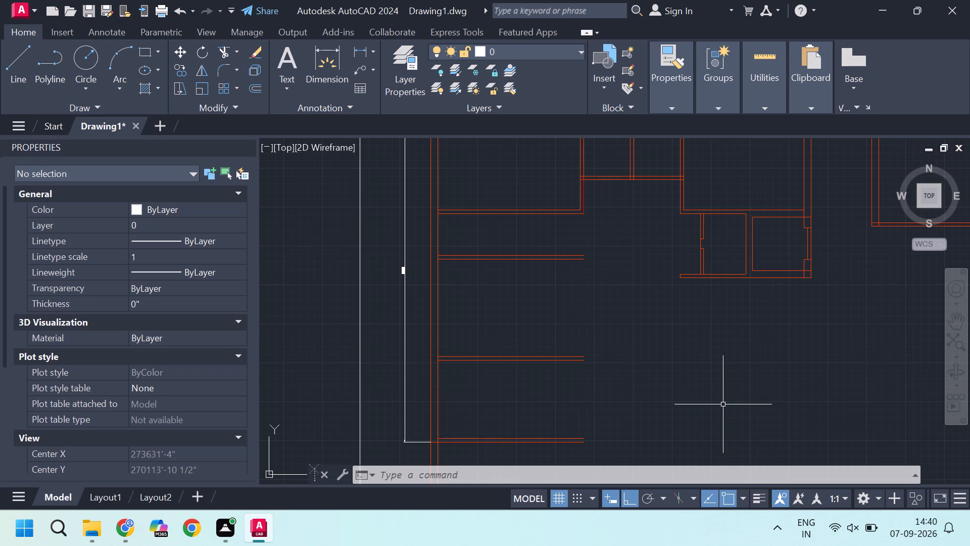
scroll(707, 249, up, 2)
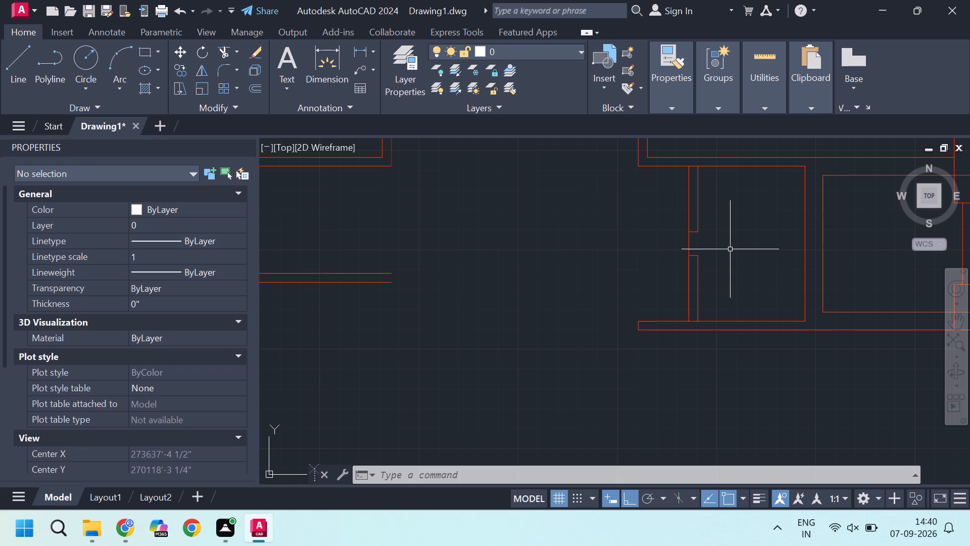
scroll(730, 250, down, 2)
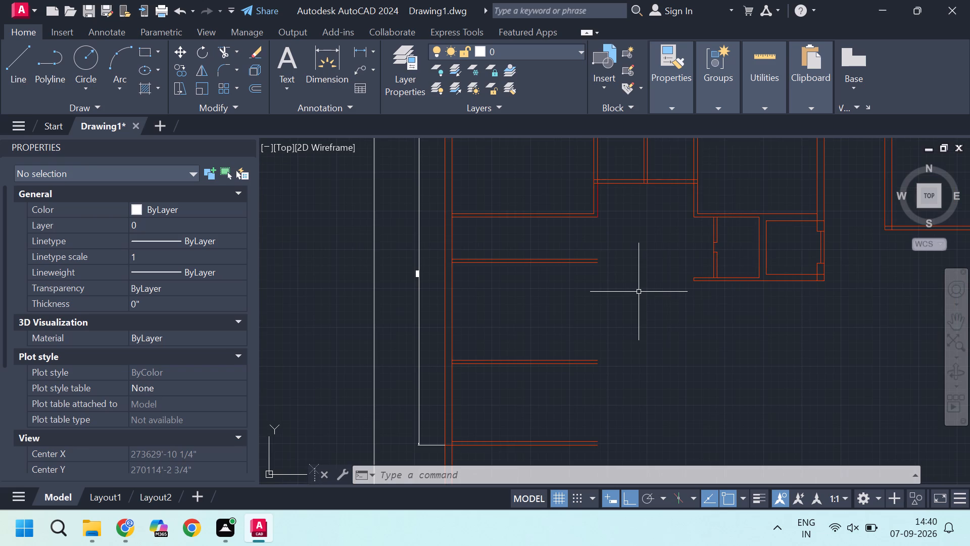
scroll(444, 252, up, 2)
scroll(401, 263, up, 1)
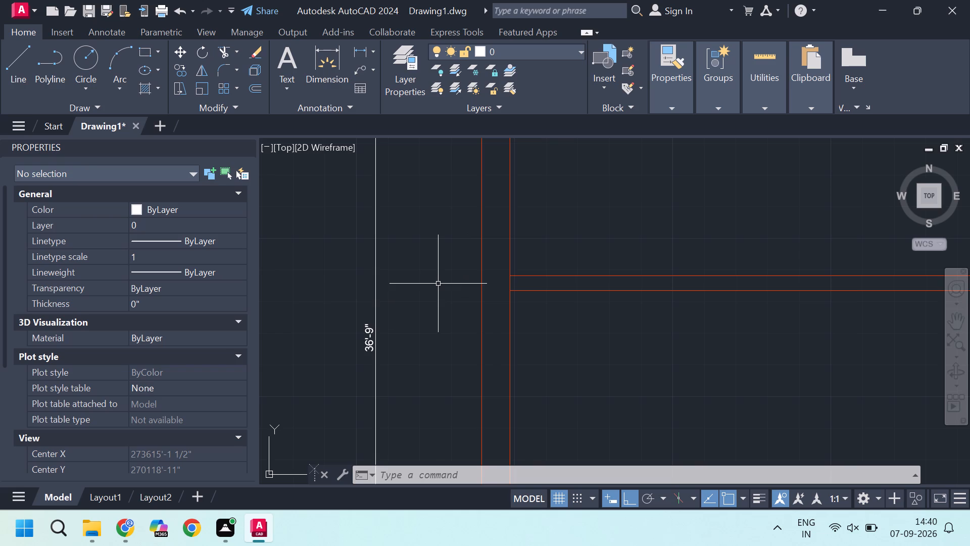
scroll(438, 284, down, 1)
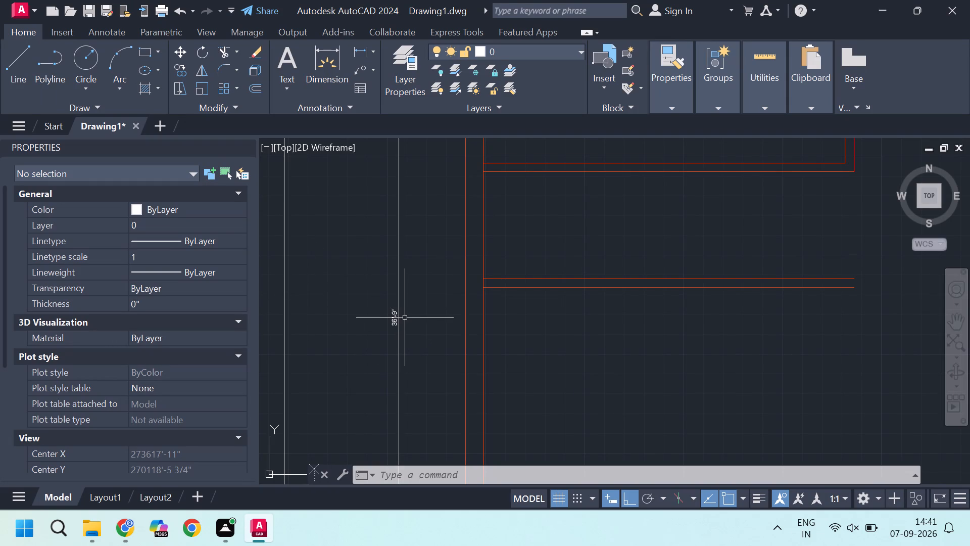
scroll(463, 281, down, 2)
scroll(454, 325, up, 2)
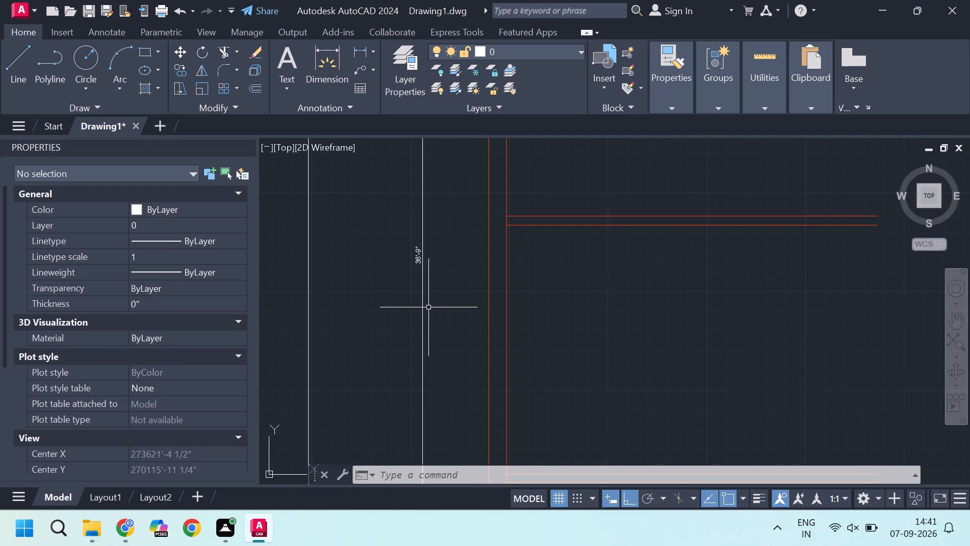
scroll(411, 252, up, 2)
scroll(442, 256, down, 2)
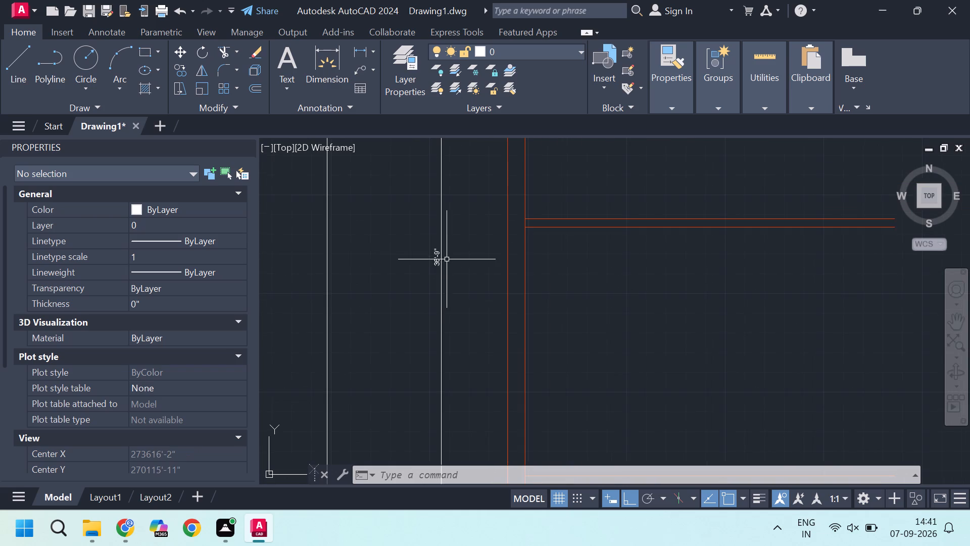
scroll(452, 262, down, 1)
Draw a vertical line along the west wall's inner face, between the northwest room's bottom wall and the partition below it.
middle_drag(455, 295, 411, 297)
scroll(411, 297, down, 1)
middle_drag(493, 205, 491, 209)
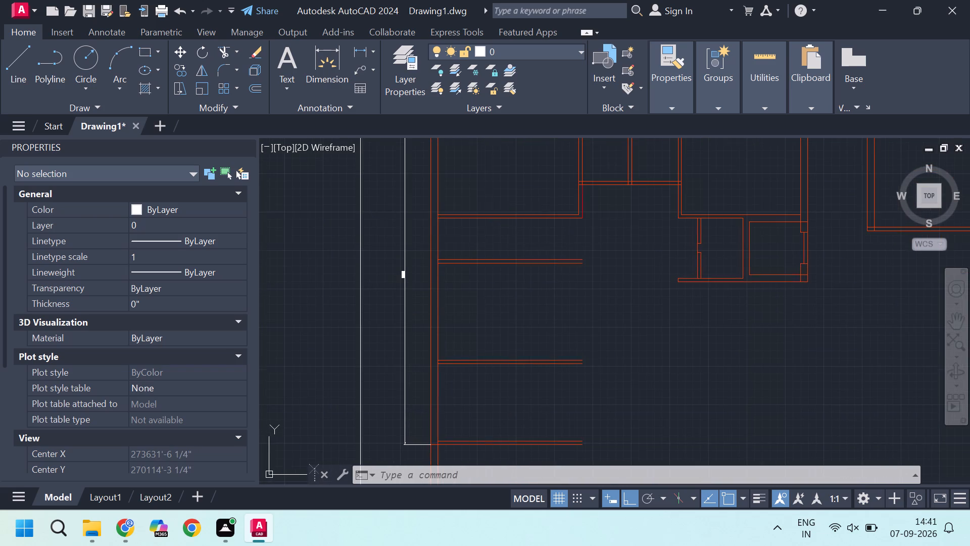
middle_drag(491, 209, 451, 261)
scroll(473, 281, up, 1)
middle_drag(467, 244, 452, 328)
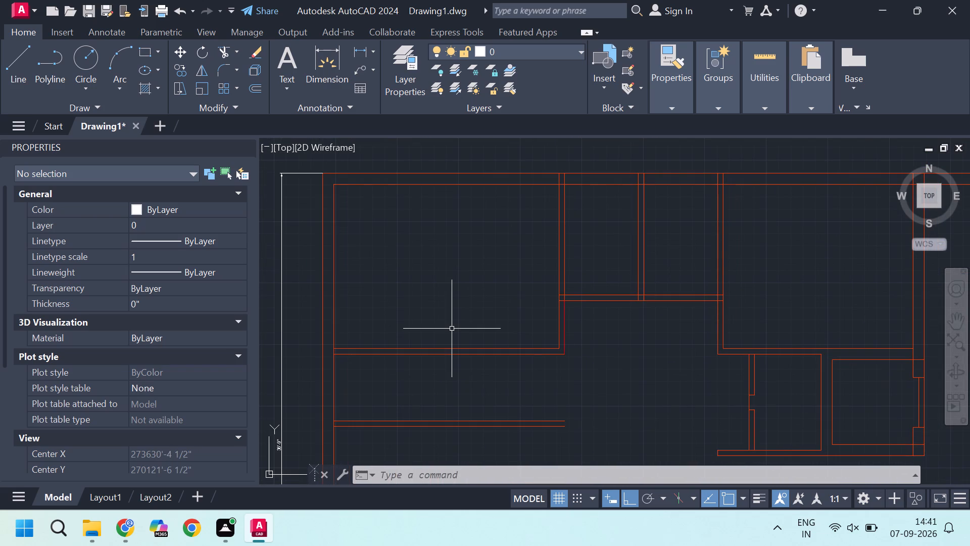
middle_drag(464, 372, 438, 325)
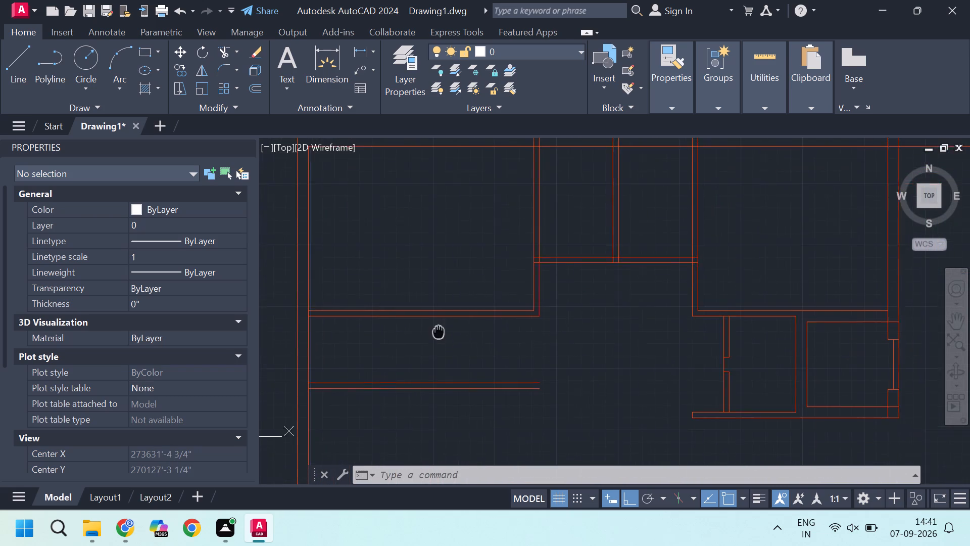
scroll(301, 330, up, 1)
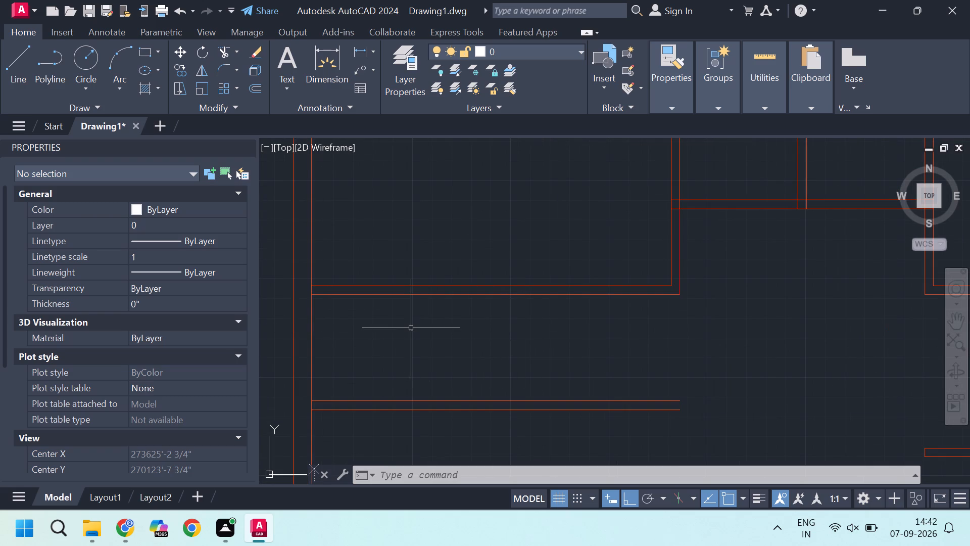
key(l)
key(Return)
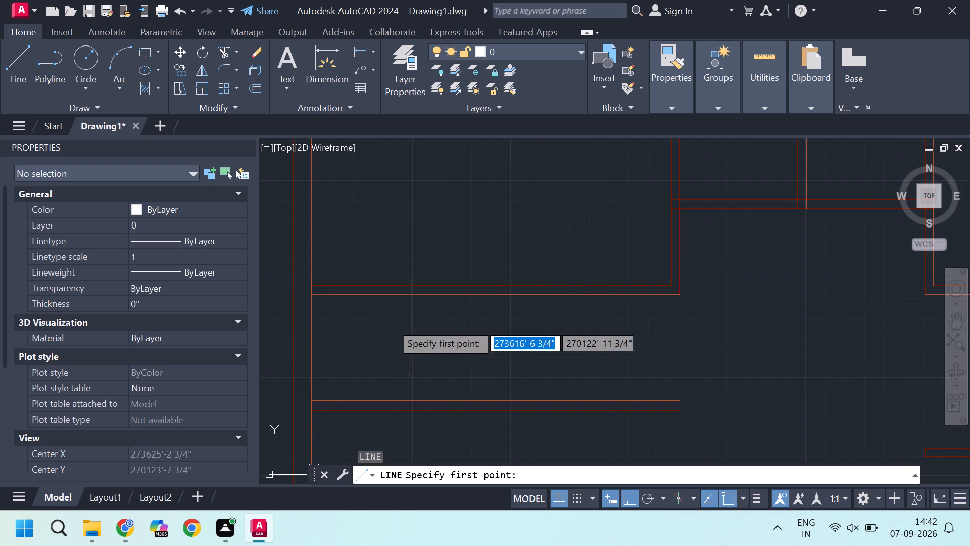
scroll(340, 309, up, 1)
click(297, 290)
scroll(297, 290, down, 2)
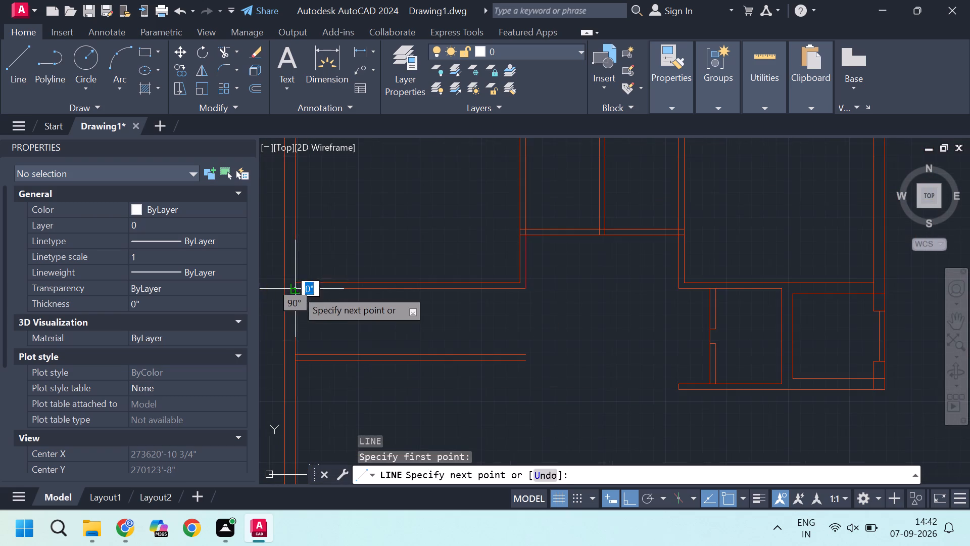
scroll(296, 343, up, 2)
click(294, 372)
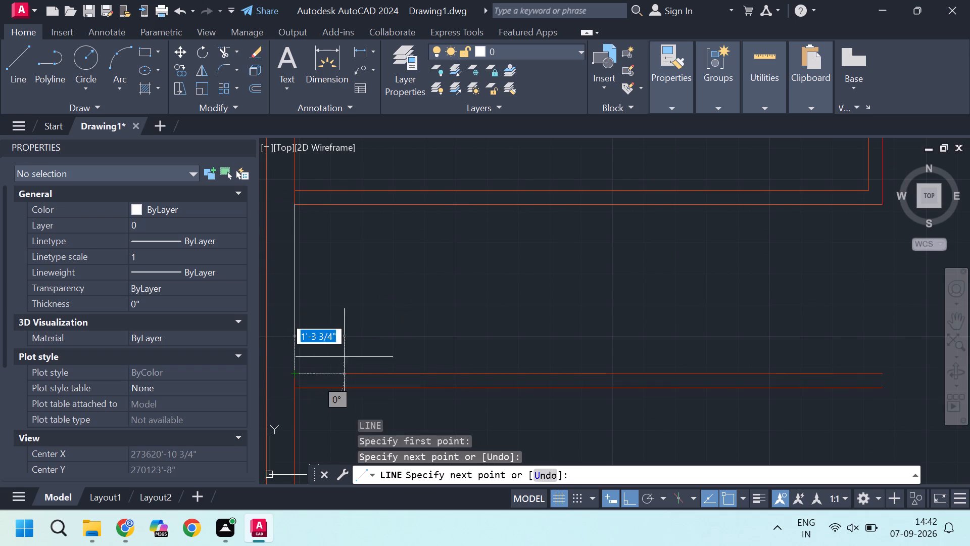
key(Escape)
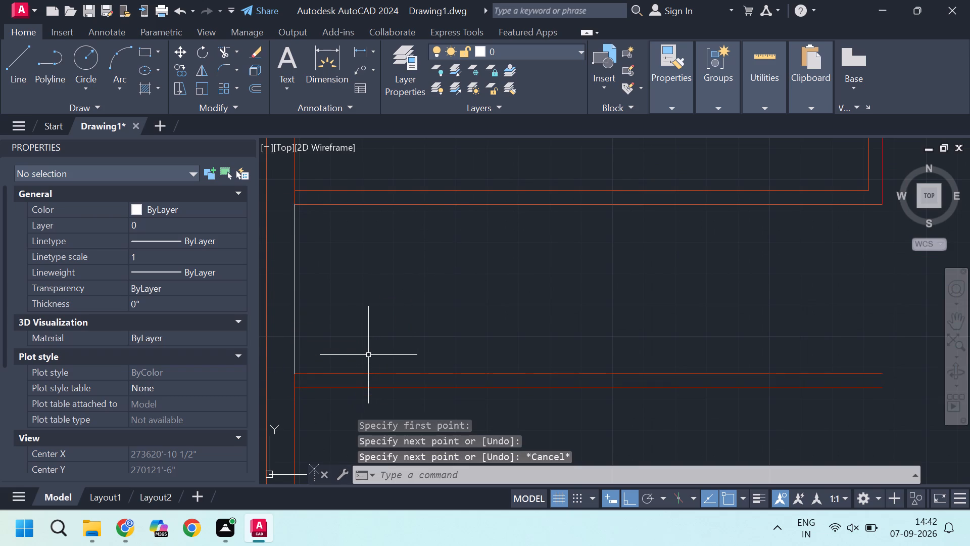
Offset the new vertical line 7'6" east, into the space between the two horizontal walls.
click(293, 291)
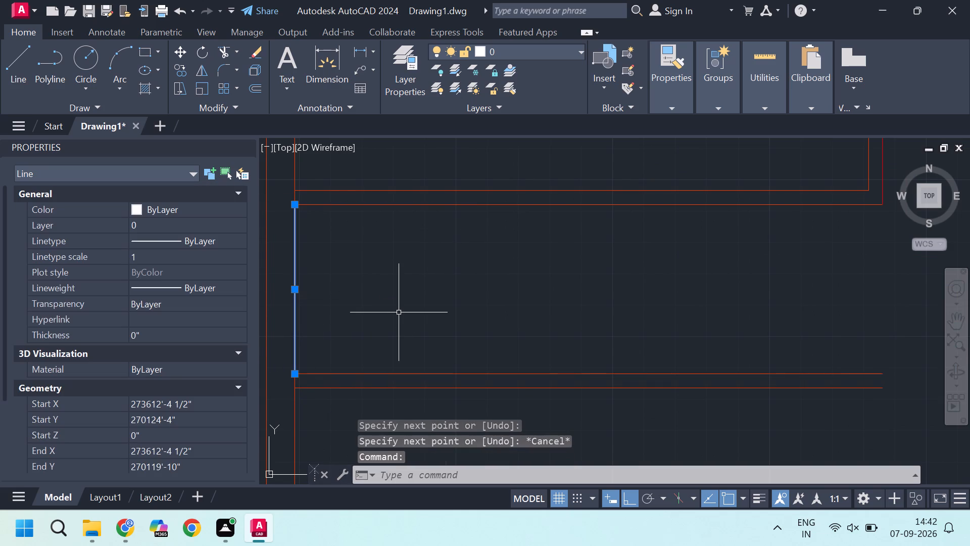
key(0)
key(BackSpace)
key(o)
key(Return)
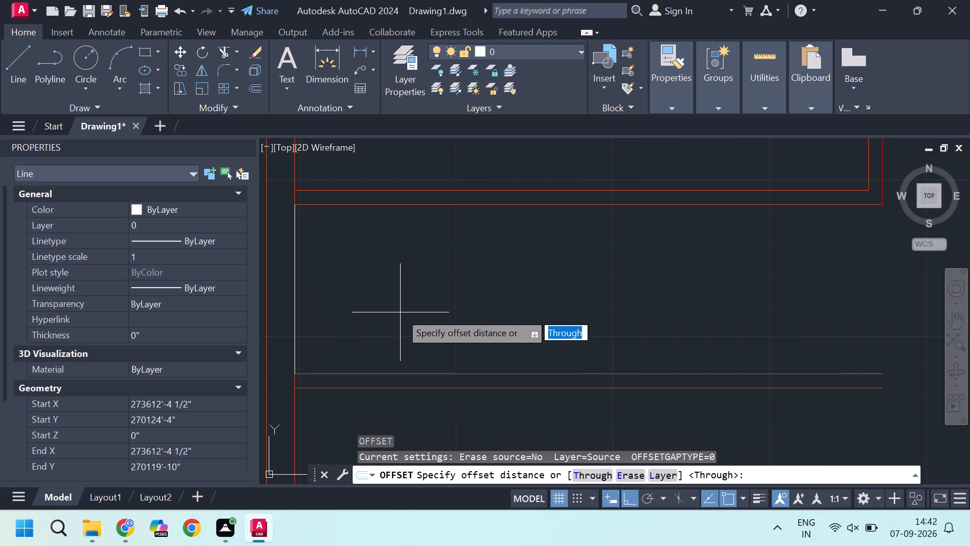
key(7)
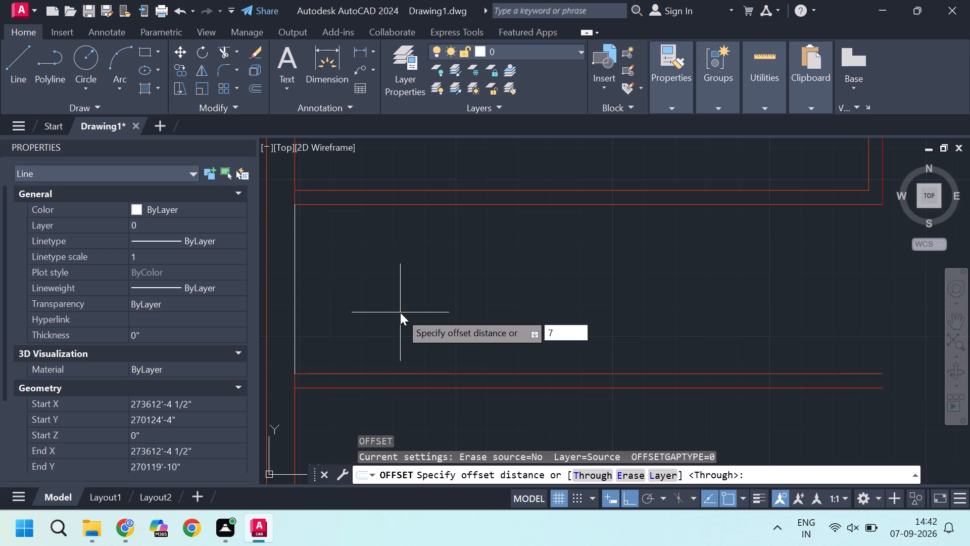
text('6)
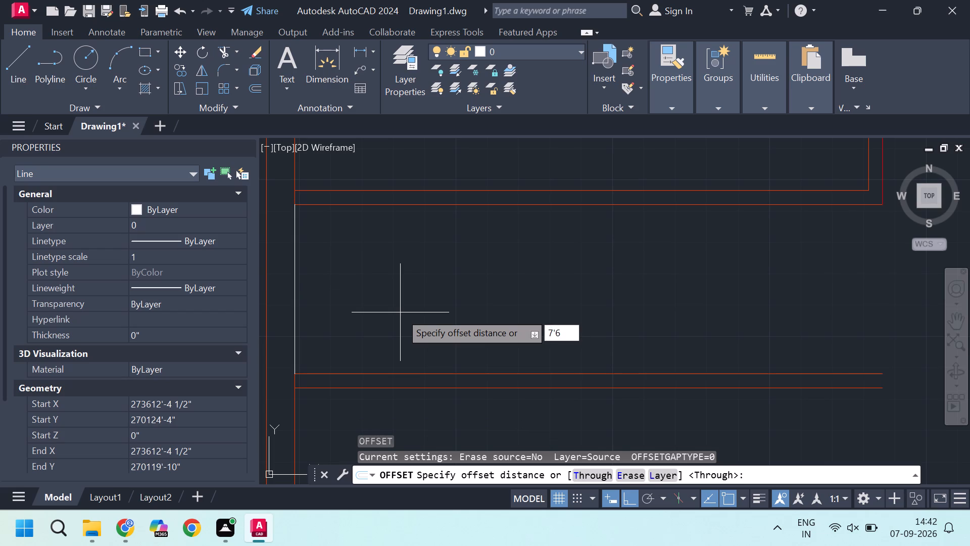
key(Return)
click(400, 312)
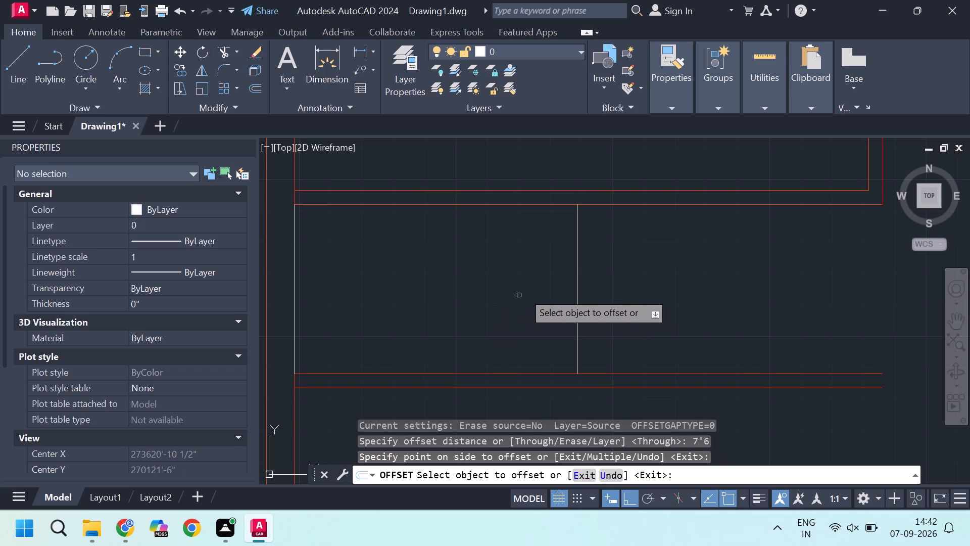
Offset the 7'6" offset line another 4.5" east to form the partition's second face.
click(578, 282)
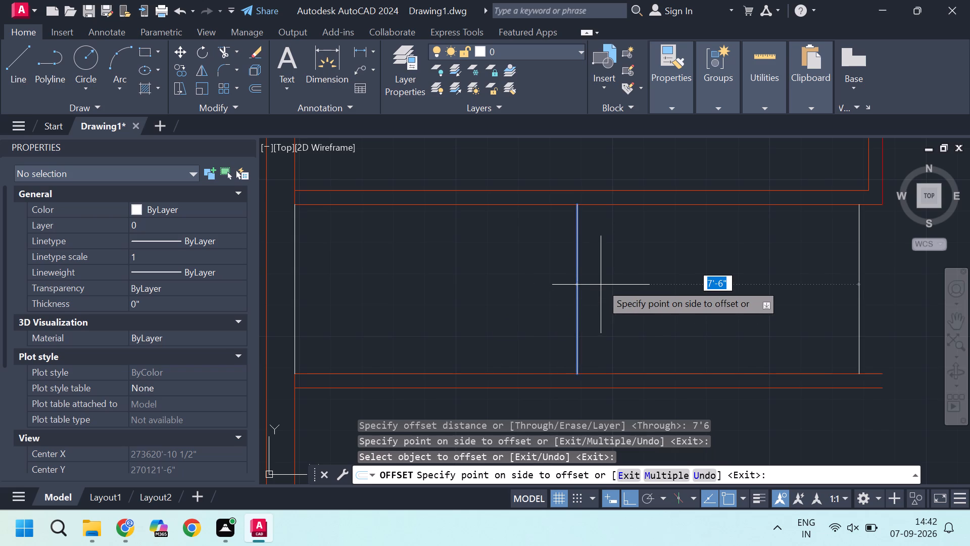
text(4.5)
key(Return)
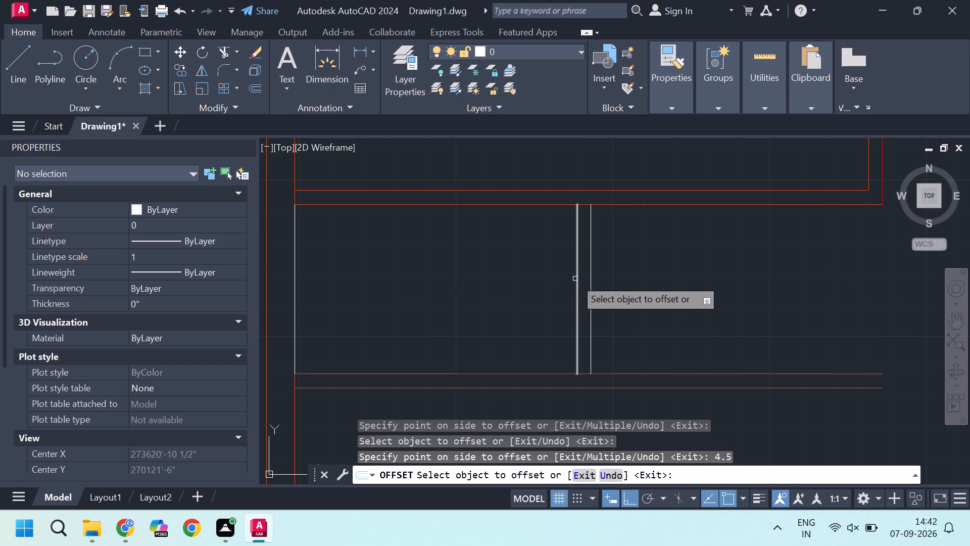
Assign the line along the west wall's inner face and both faces of the new partition to the wall layer.
key(Escape)
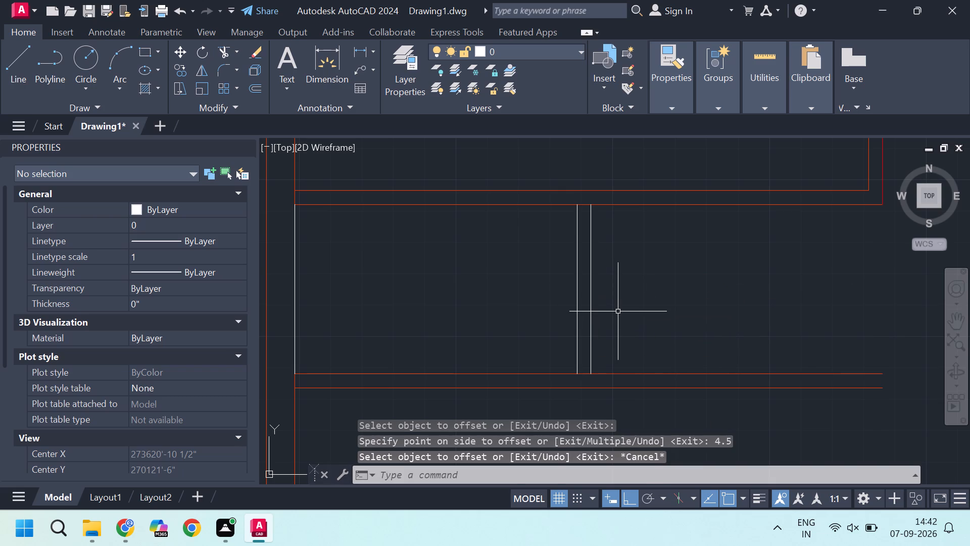
click(619, 314)
click(290, 258)
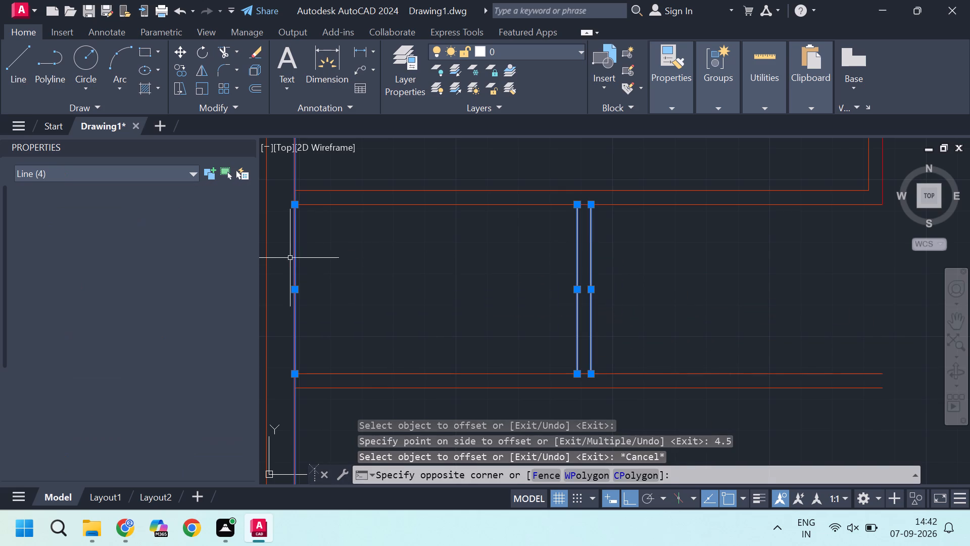
double_click(163, 226)
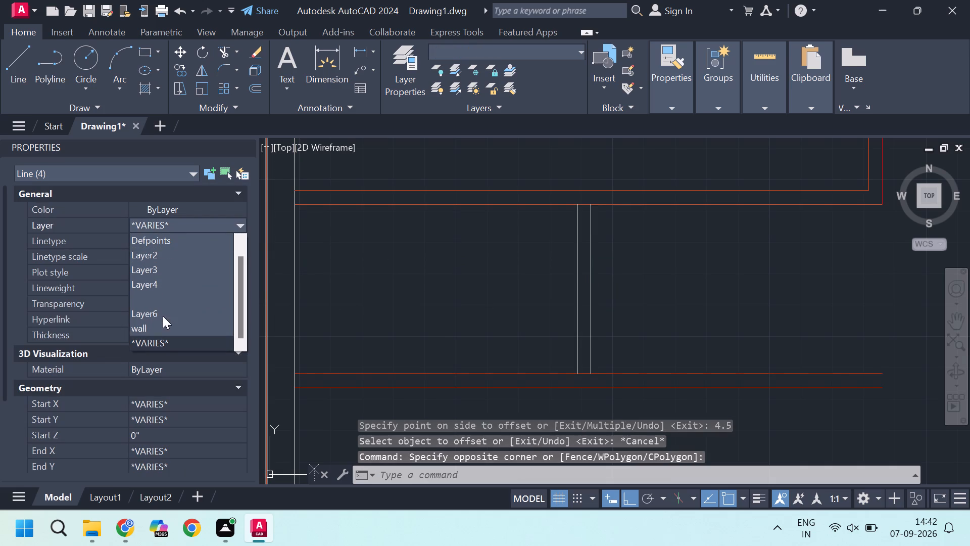
click(160, 332)
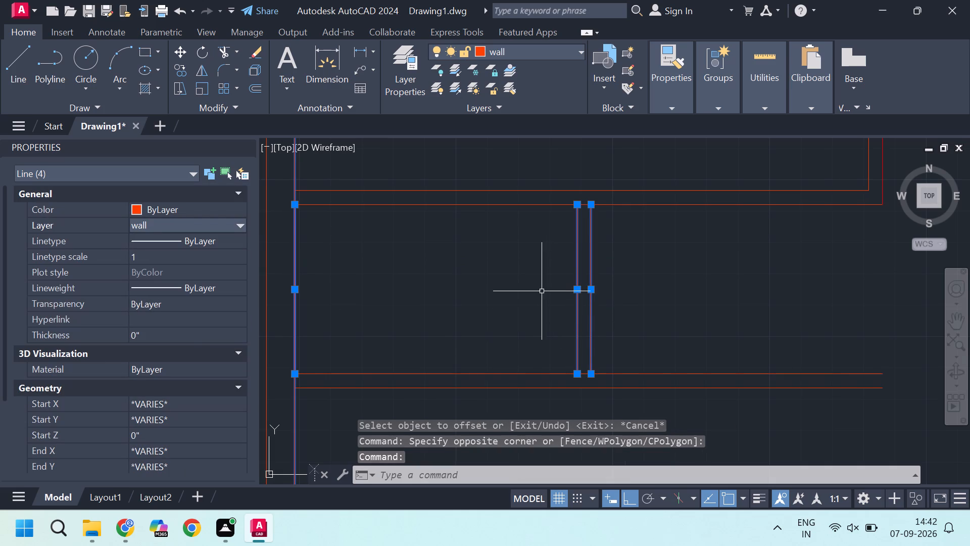
key(Escape)
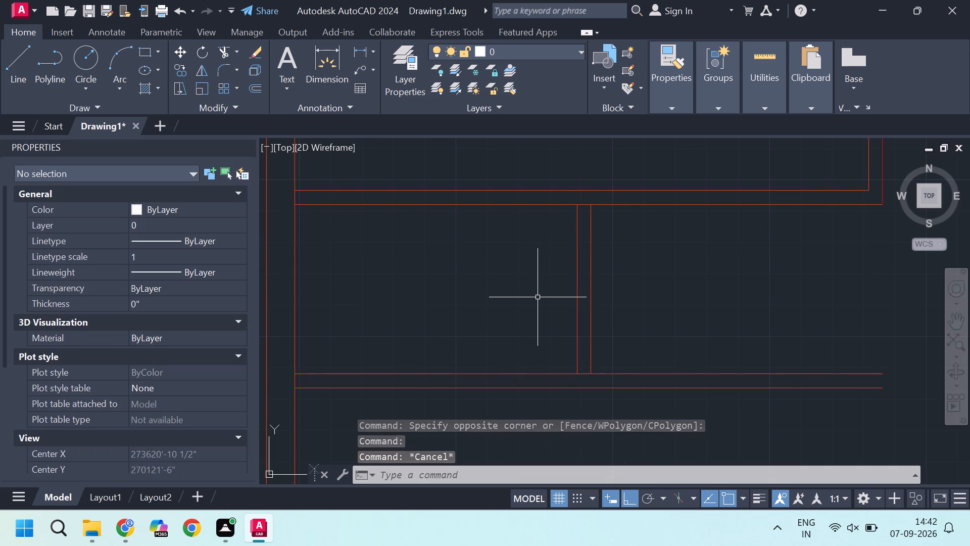
Offset the new partition's east face 5' east, between the two horizontal walls.
scroll(545, 306, down, 2)
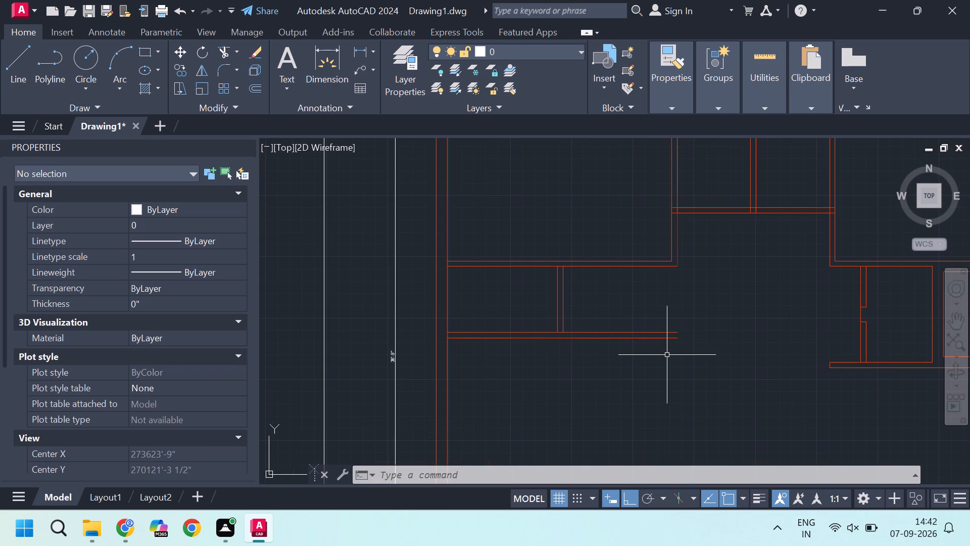
middle_drag(634, 316, 607, 331)
middle_drag(607, 331, 563, 355)
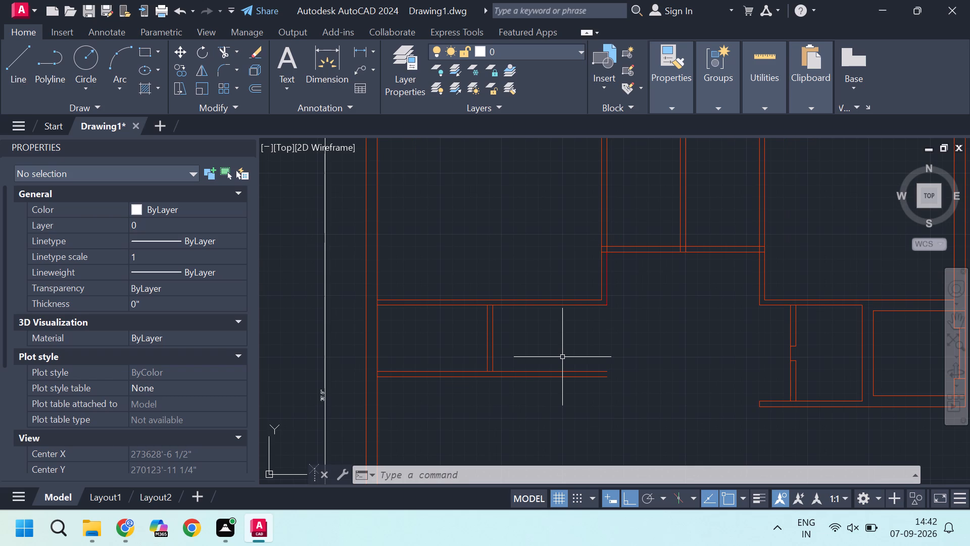
scroll(594, 321, up, 1)
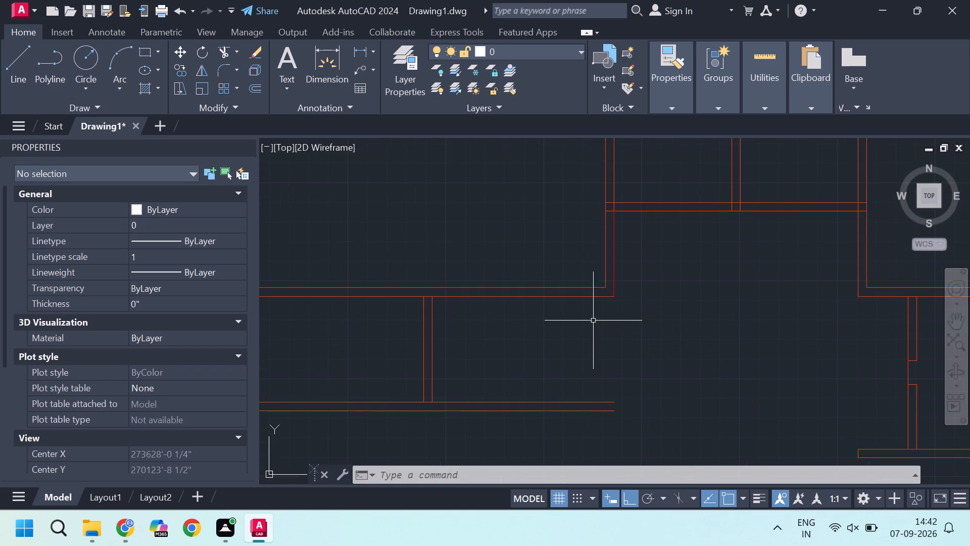
scroll(413, 346, up, 1)
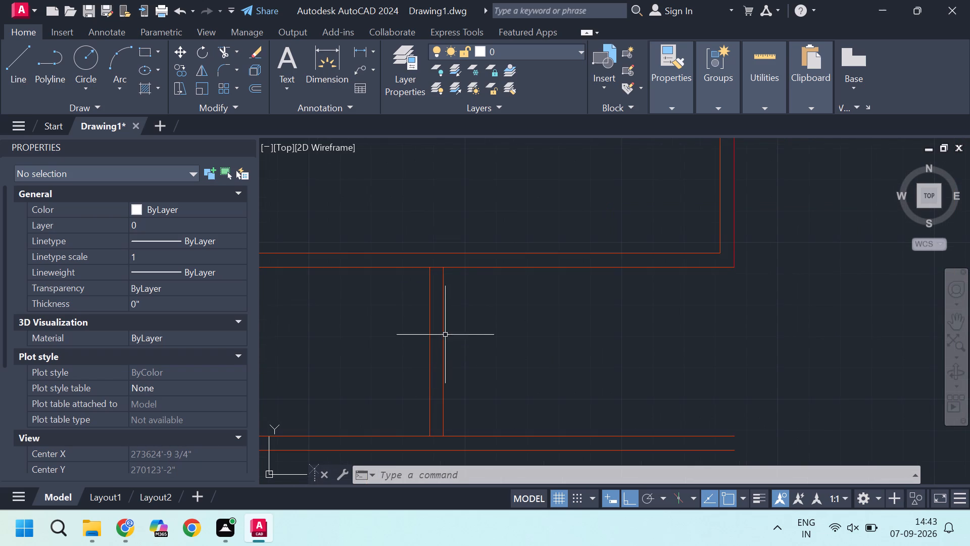
click(444, 328)
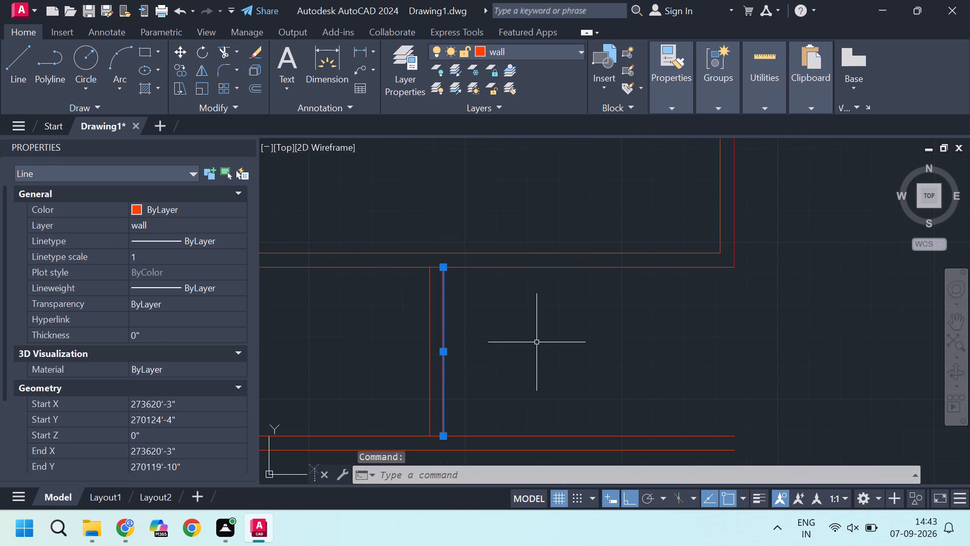
key(o)
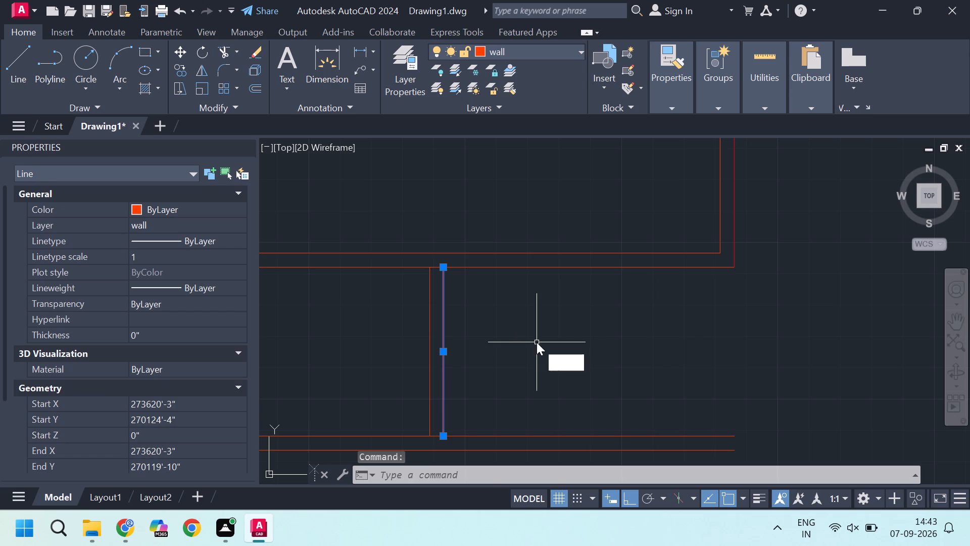
key(Return)
text(5')
key(Return)
click(537, 342)
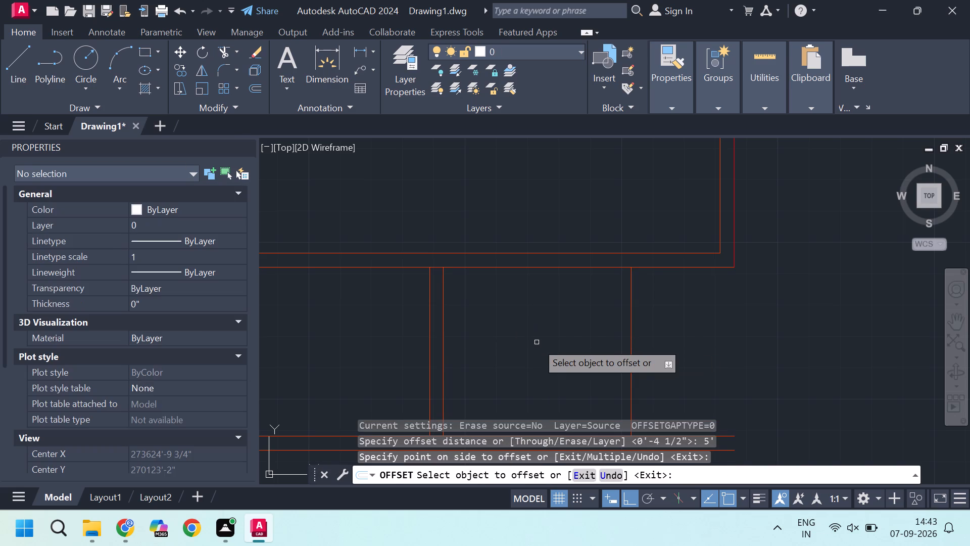
Offset the 5' offset line another 4.5" east to form the second partition's other face.
click(631, 338)
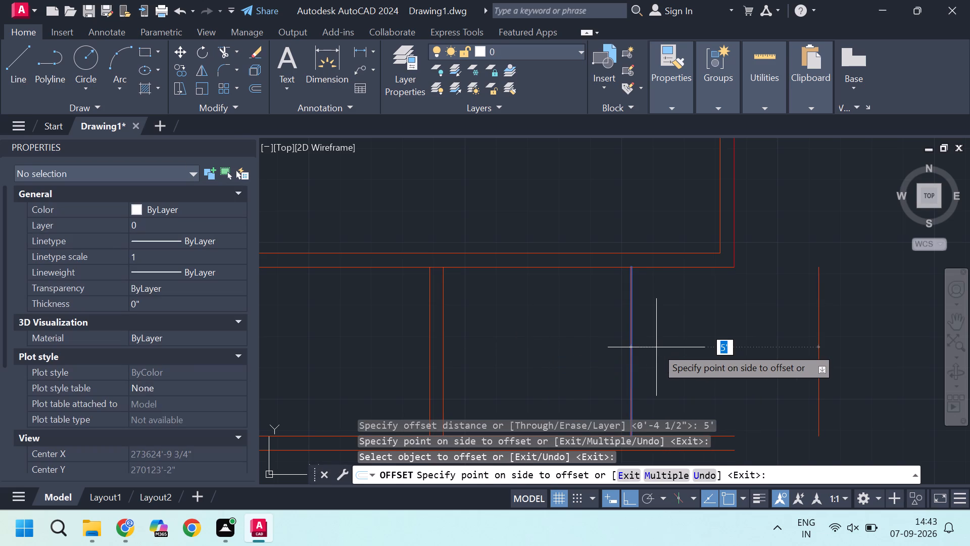
text(4.5)
key(Return)
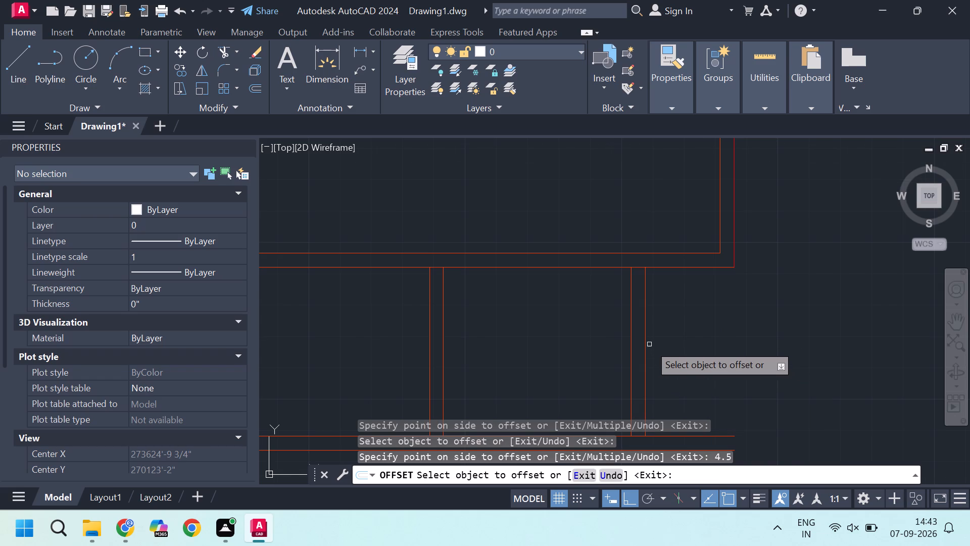
scroll(649, 344, down, 1)
scroll(684, 308, up, 1)
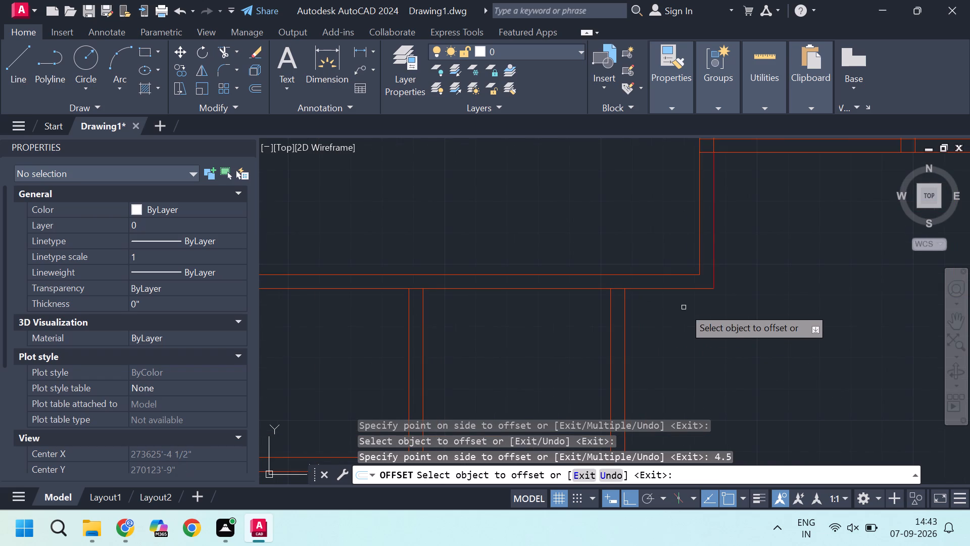
scroll(646, 294, up, 1)
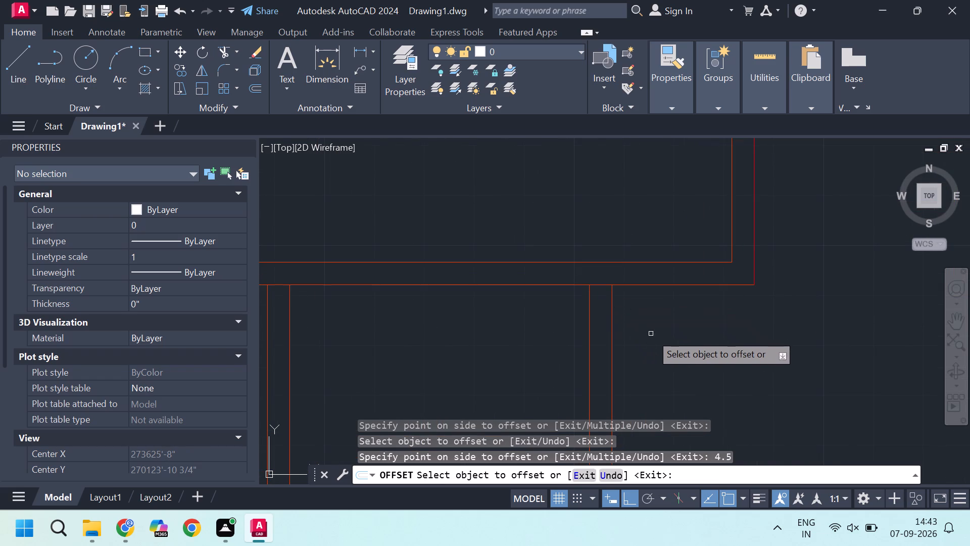
scroll(674, 341, down, 1)
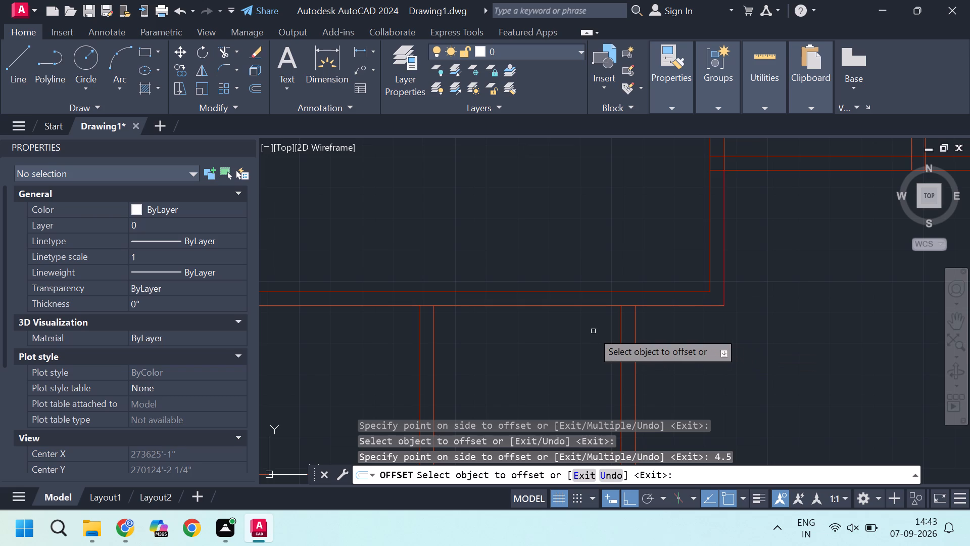
key(Escape)
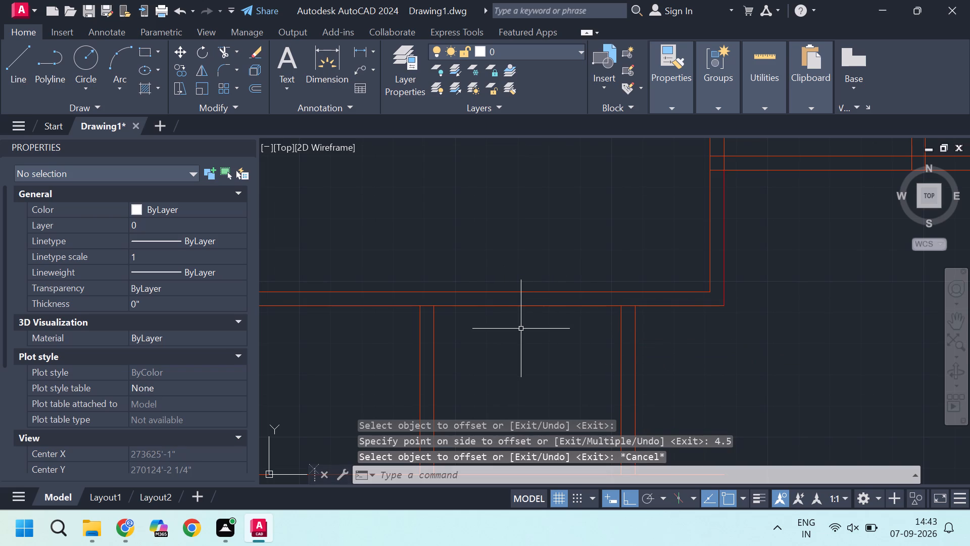
Trim the south line of the northwest room's south wall between the two partitions.
text(tr)
key(Return)
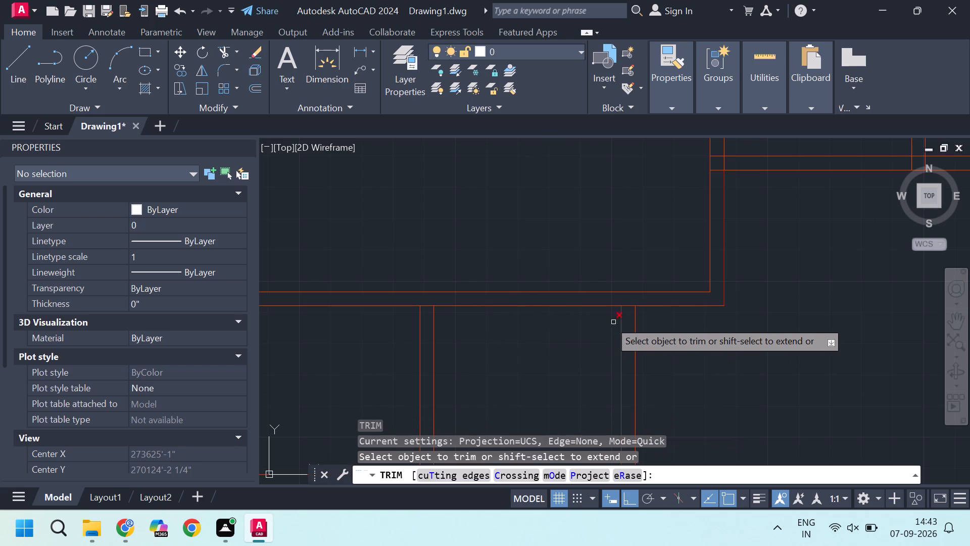
click(586, 307)
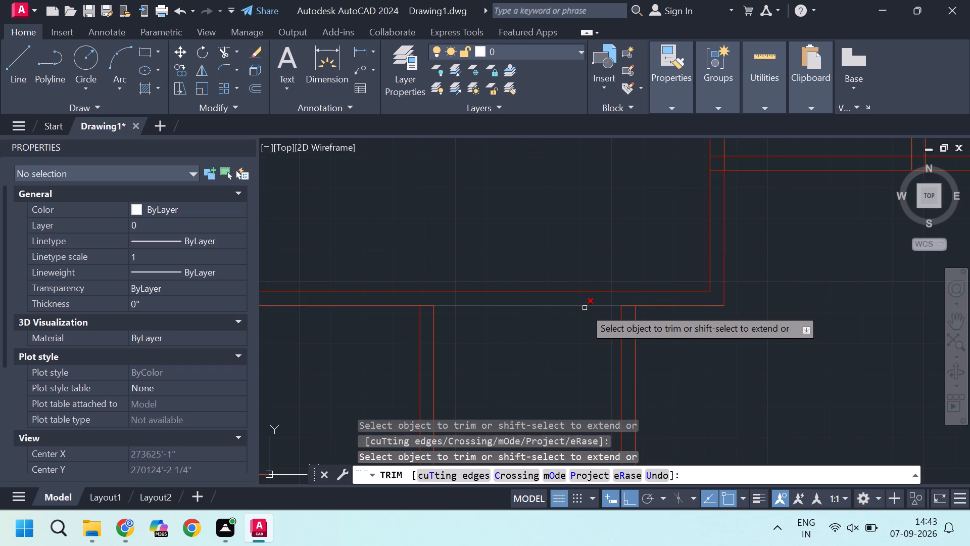
click(571, 305)
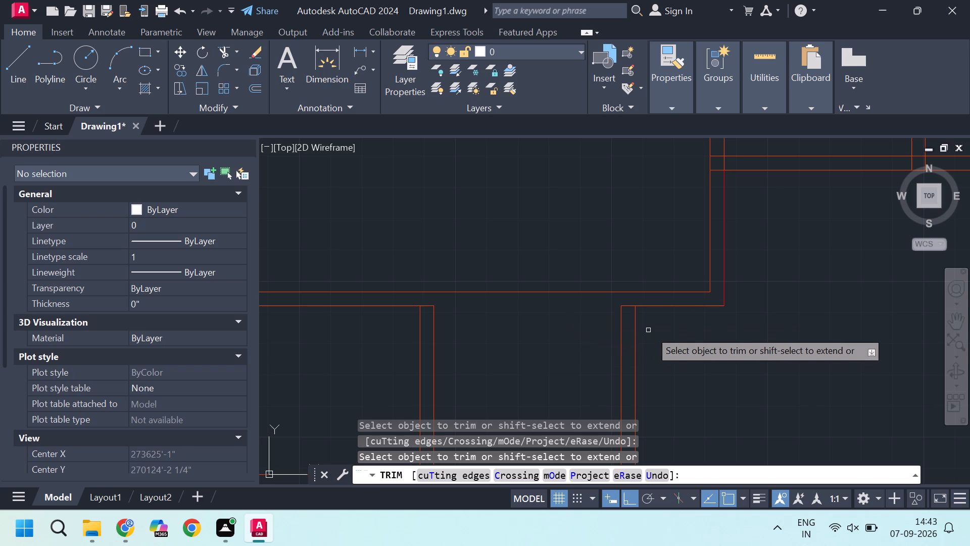
Extend the eastern partition's west face north to the wall's north line and trim the wall line between the partition's faces.
scroll(645, 321, up, 2)
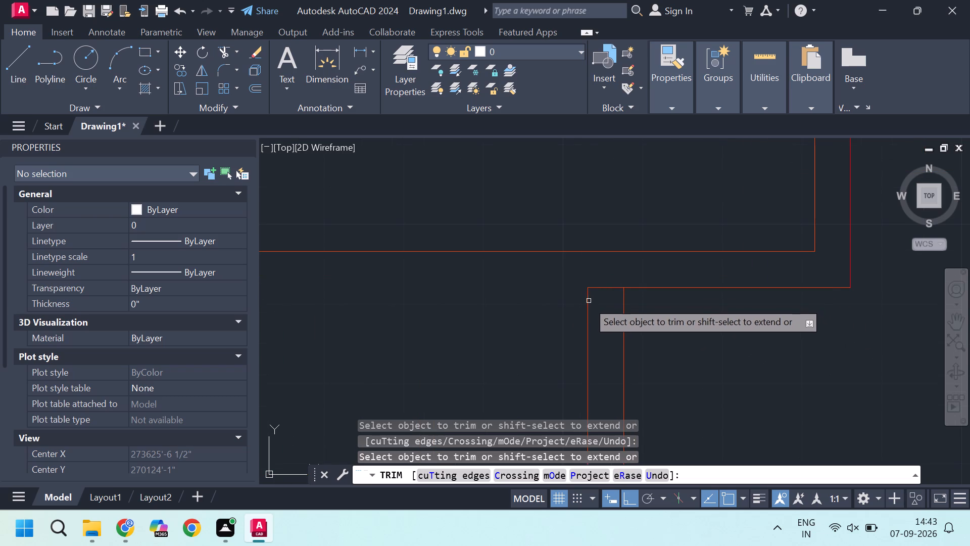
shift+click(587, 303)
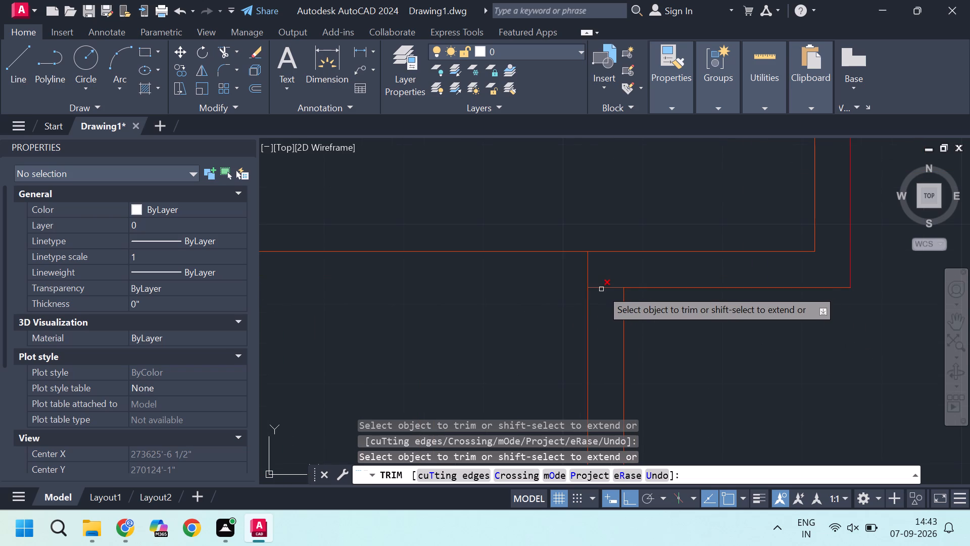
click(601, 289)
scroll(609, 298, down, 2)
scroll(607, 295, up, 3)
drag(605, 269, 603, 277)
click(616, 311)
scroll(616, 311, down, 2)
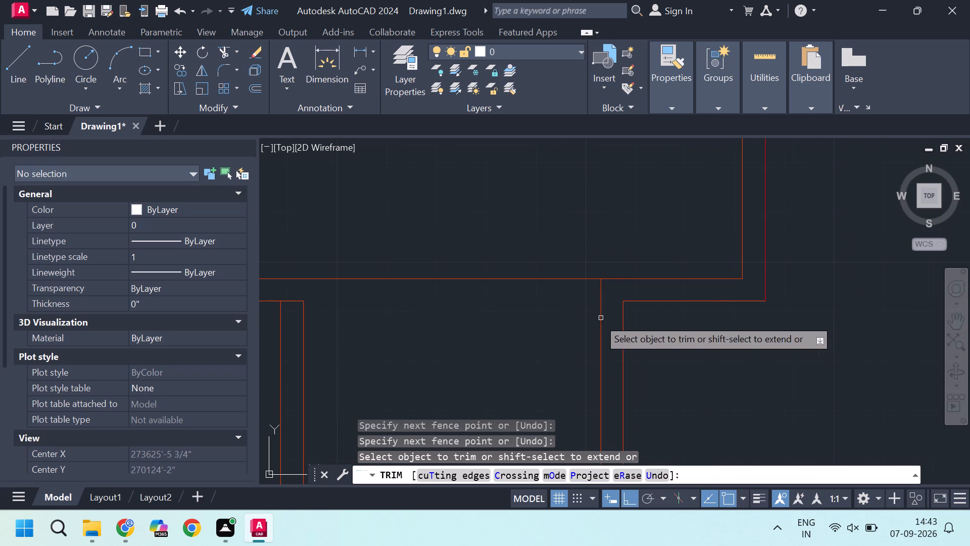
Extend the western partition's east face north to the wall's north line and trim the wall line between the partition's faces.
middle_drag(352, 325, 582, 327)
scroll(513, 310, up, 2)
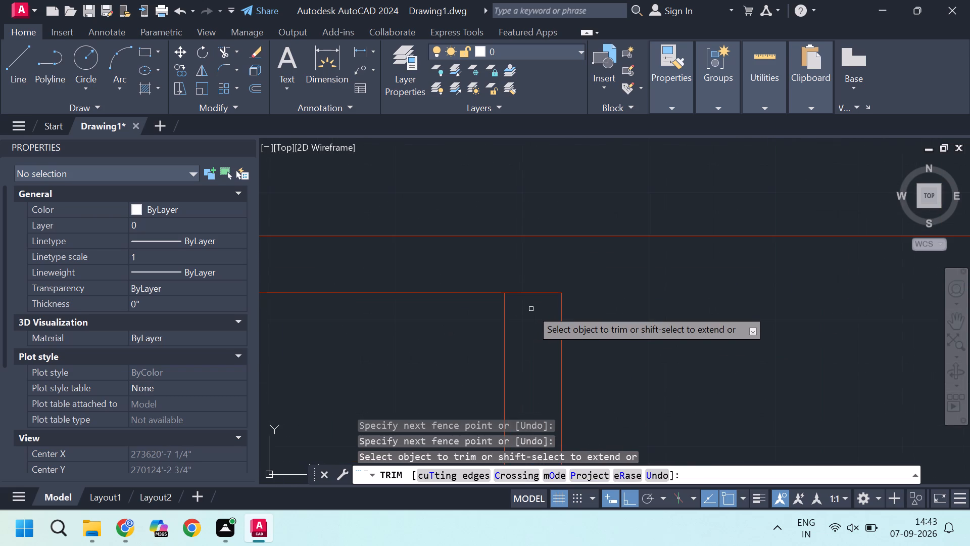
scroll(531, 309, down, 2)
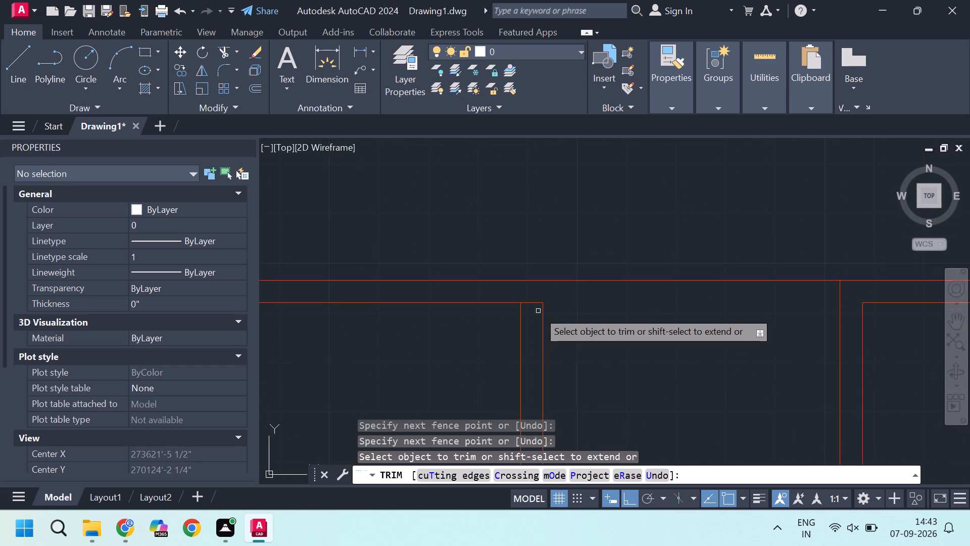
scroll(539, 312, down, 2)
scroll(544, 317, up, 3)
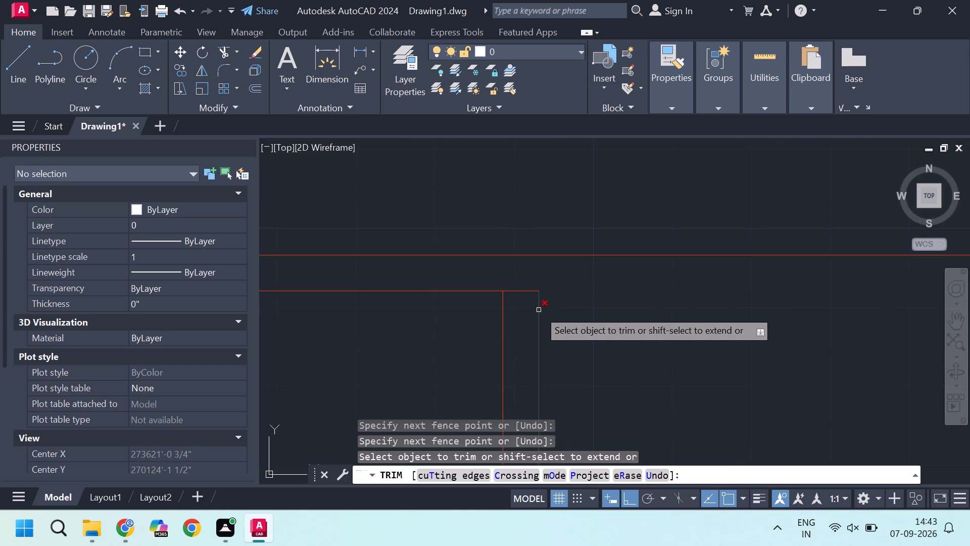
shift+click(541, 299)
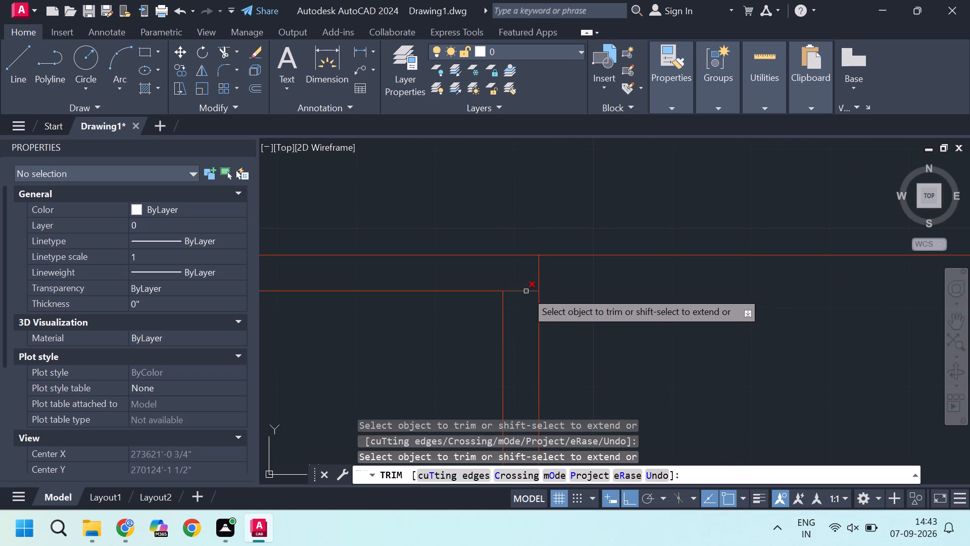
click(524, 291)
scroll(524, 291, down, 3)
scroll(524, 291, up, 2)
click(522, 291)
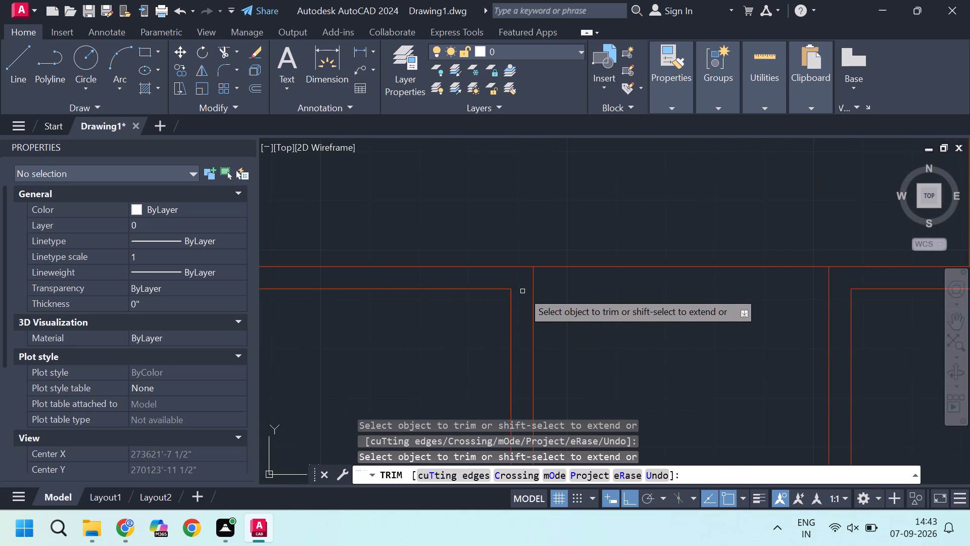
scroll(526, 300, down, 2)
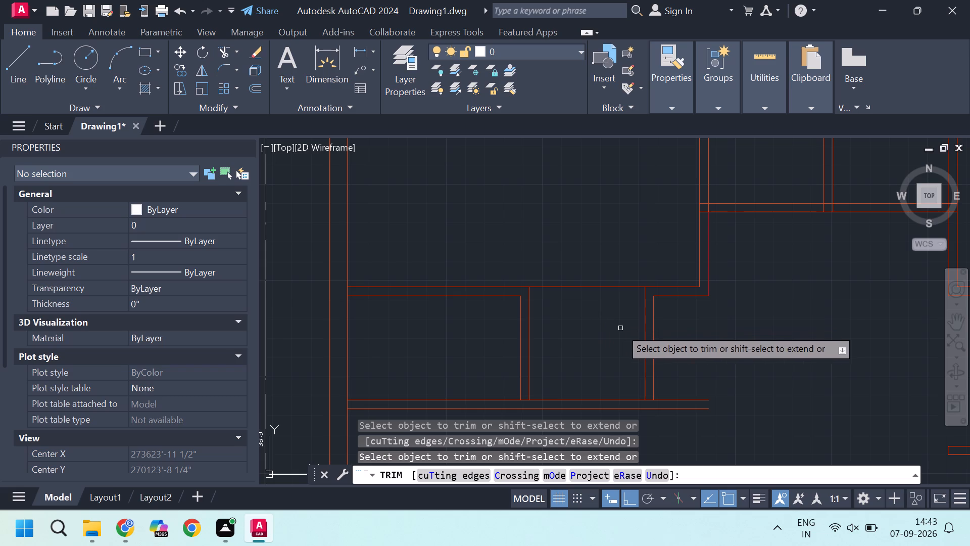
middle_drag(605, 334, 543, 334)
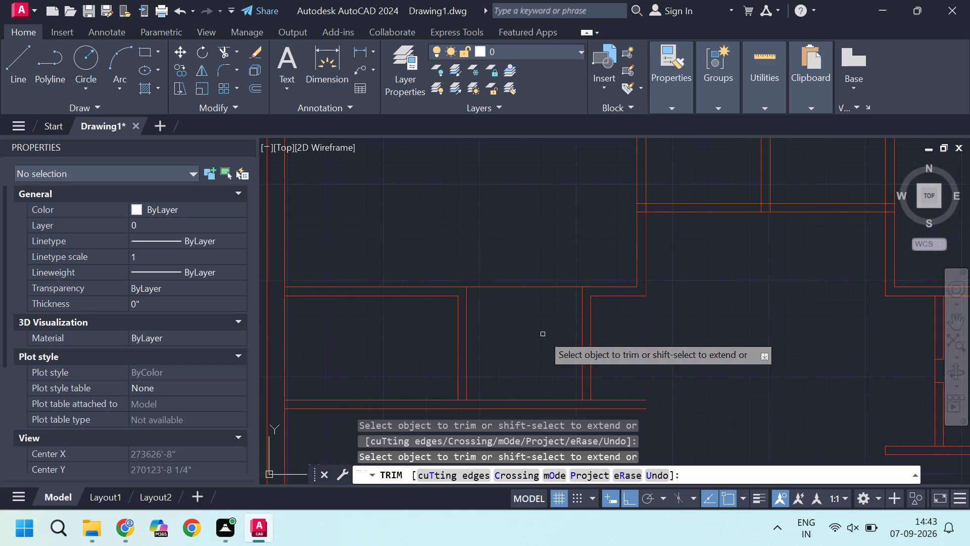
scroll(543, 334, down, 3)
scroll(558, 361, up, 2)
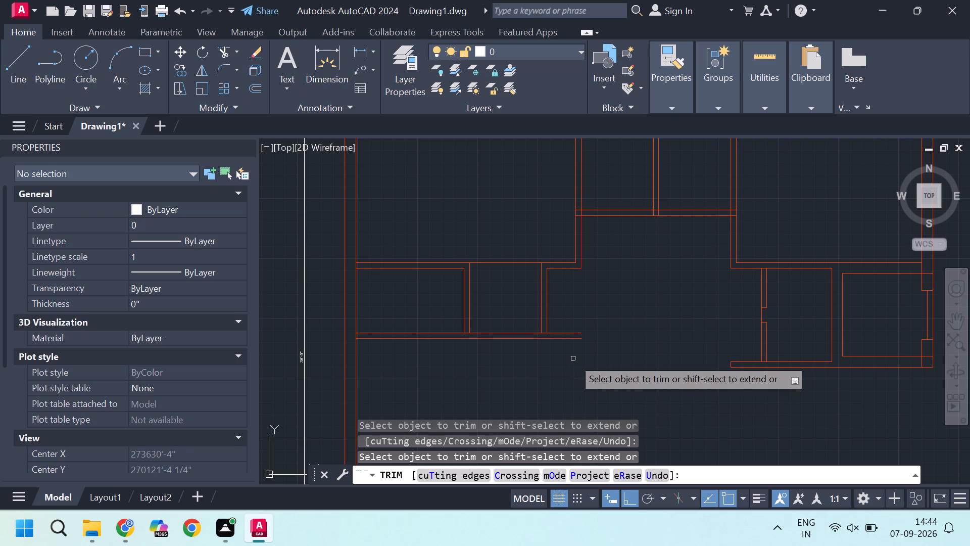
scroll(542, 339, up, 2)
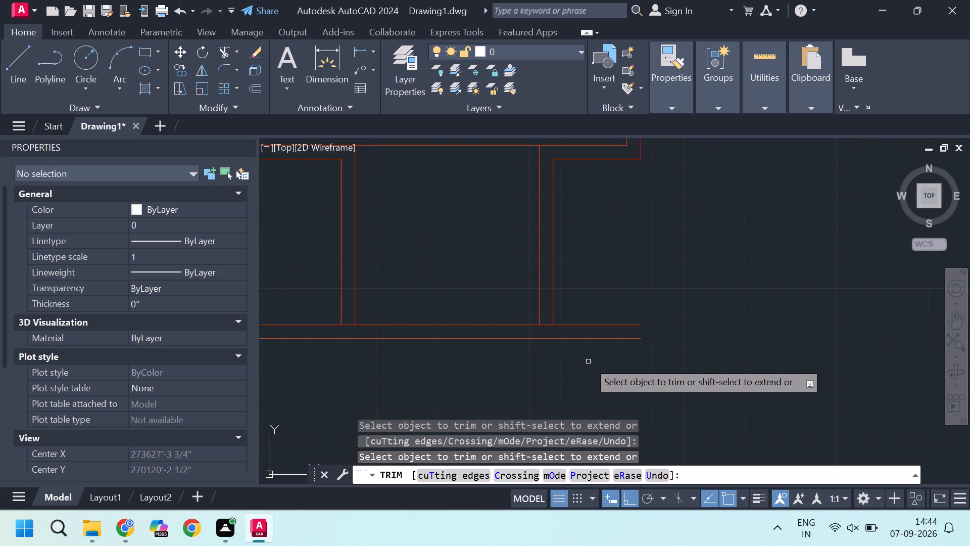
Extend both faces of the eastern partition south to the south line of the horizontal wall below.
scroll(588, 361, down, 1)
scroll(591, 352, up, 2)
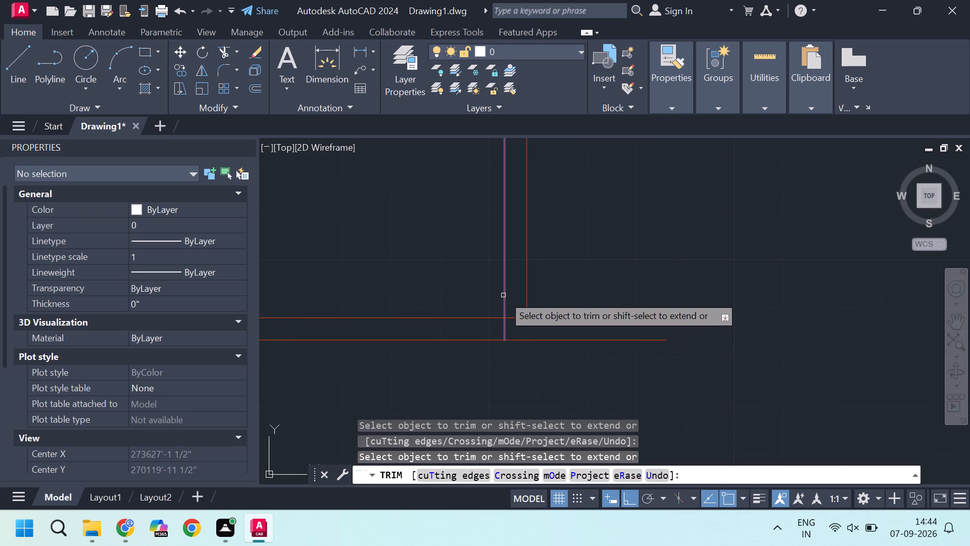
shift+click(503, 295)
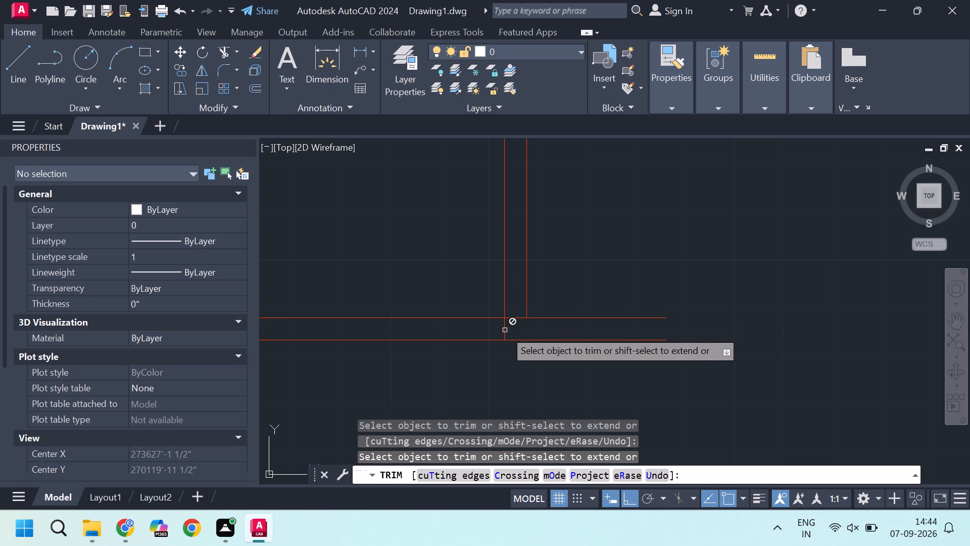
shift+click(528, 289)
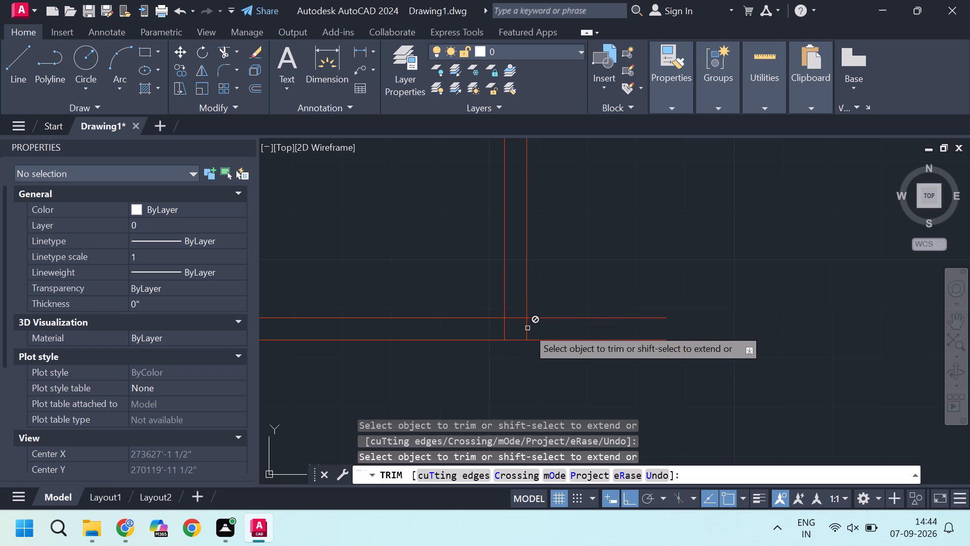
Trim both lines of that horizontal wall where they run east beyond the eastern partition's east face.
click(572, 306)
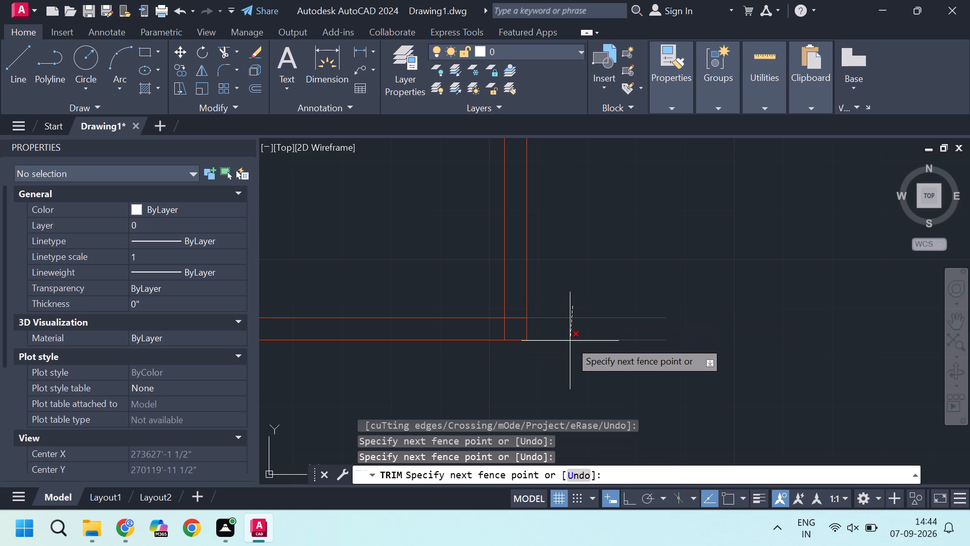
click(570, 347)
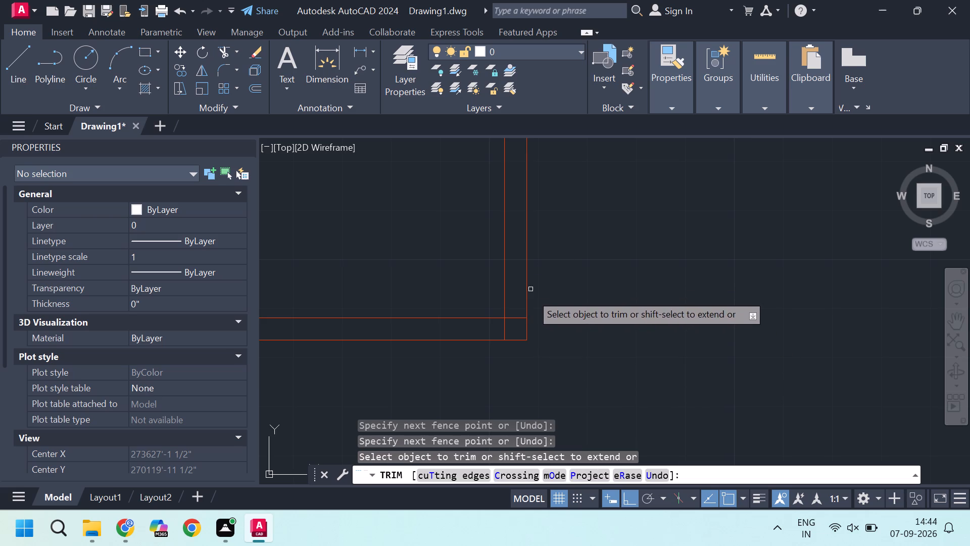
scroll(538, 322, down, 3)
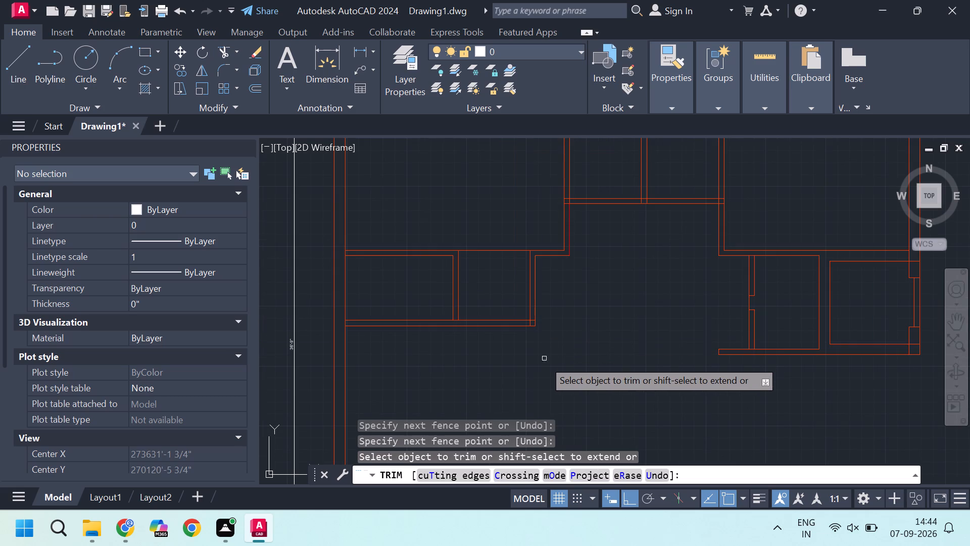
scroll(544, 363, down, 2)
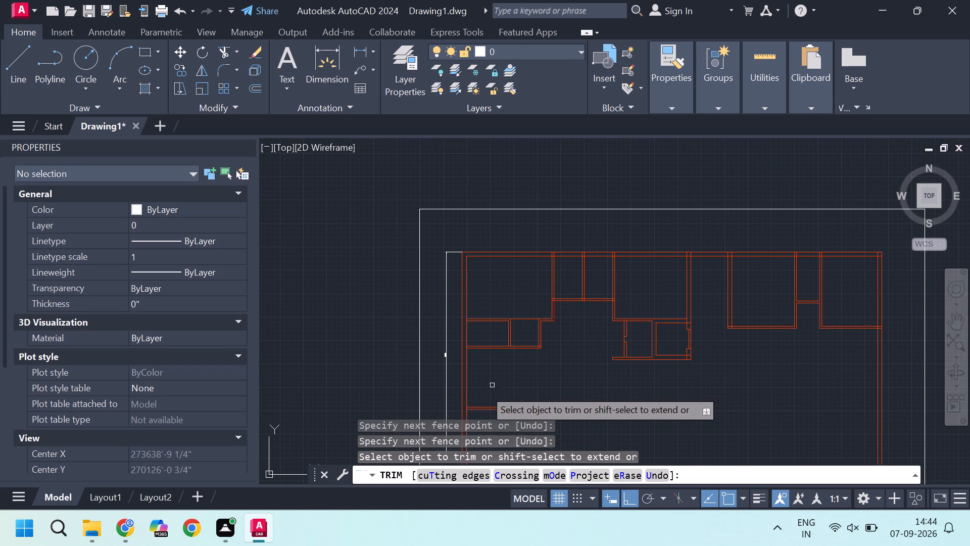
scroll(518, 383, up, 1)
middle_drag(539, 385, 559, 352)
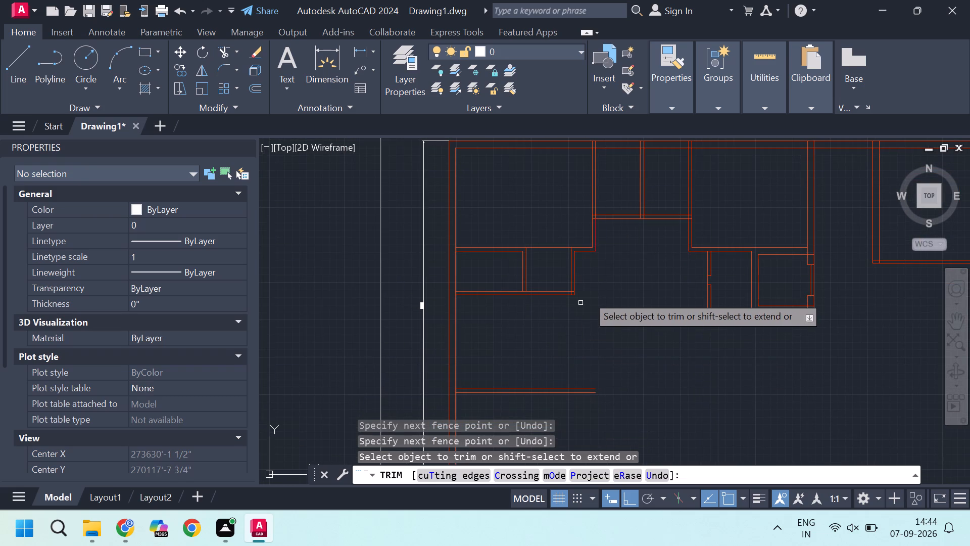
scroll(588, 296, up, 2)
key(Escape)
key(Escape)
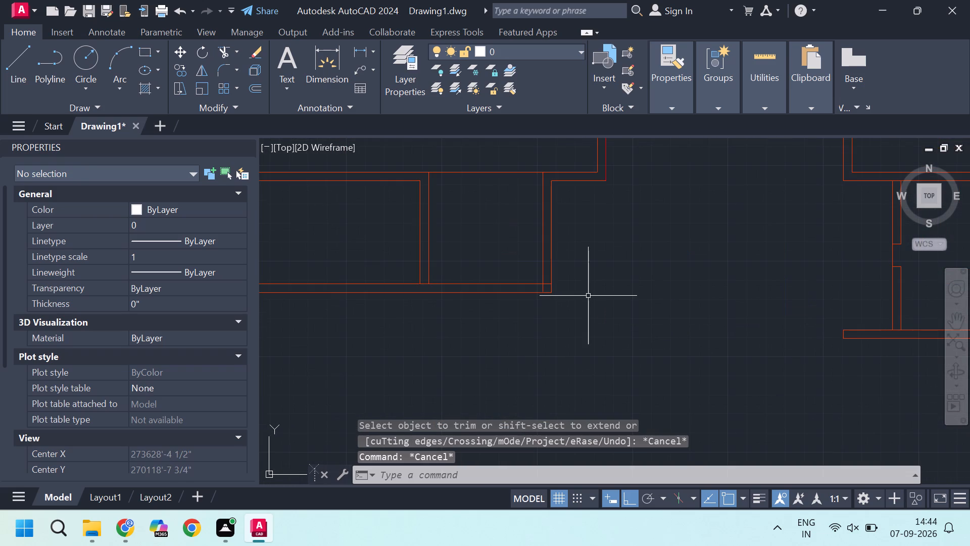
Stretch both faces of the eastern partition south, just past the next horizontal wall on the west side.
scroll(540, 265, down, 1)
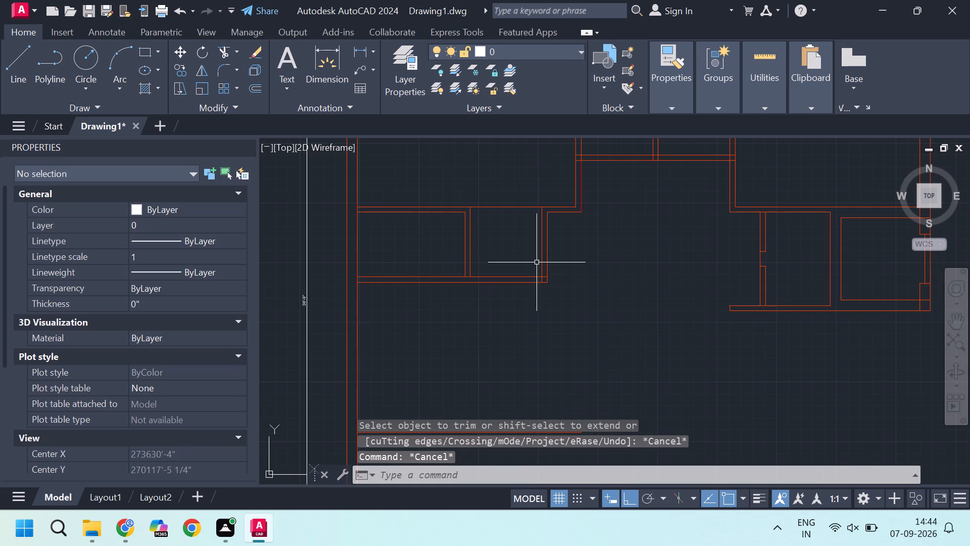
click(542, 262)
scroll(542, 297, up, 1)
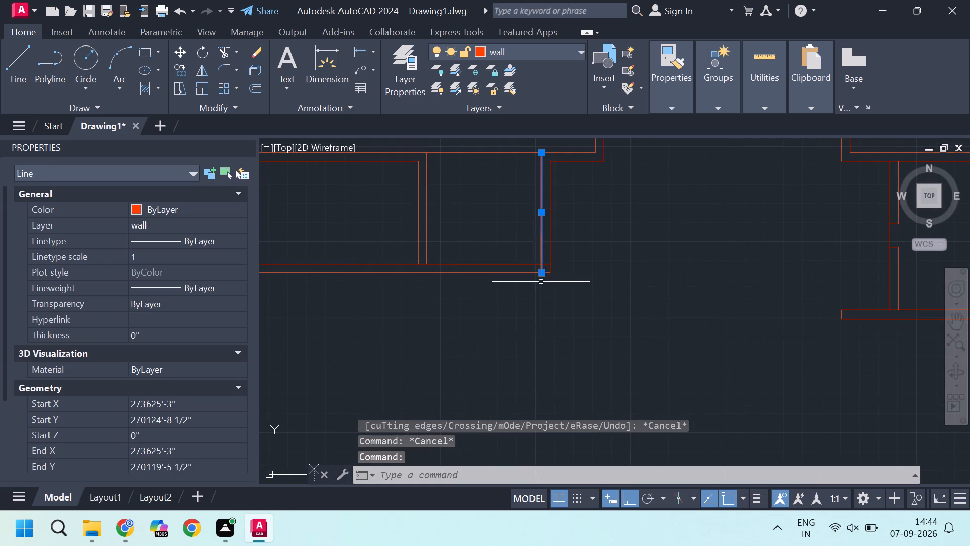
click(543, 274)
scroll(543, 274, down, 3)
scroll(546, 325, up, 4)
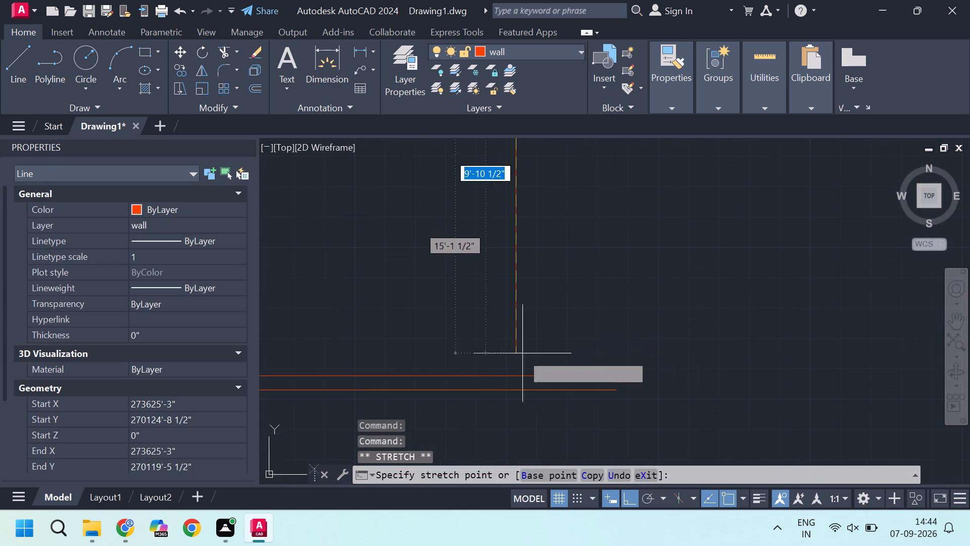
click(517, 400)
scroll(516, 402, down, 3)
scroll(527, 270, up, 3)
click(494, 263)
scroll(524, 324, down, 2)
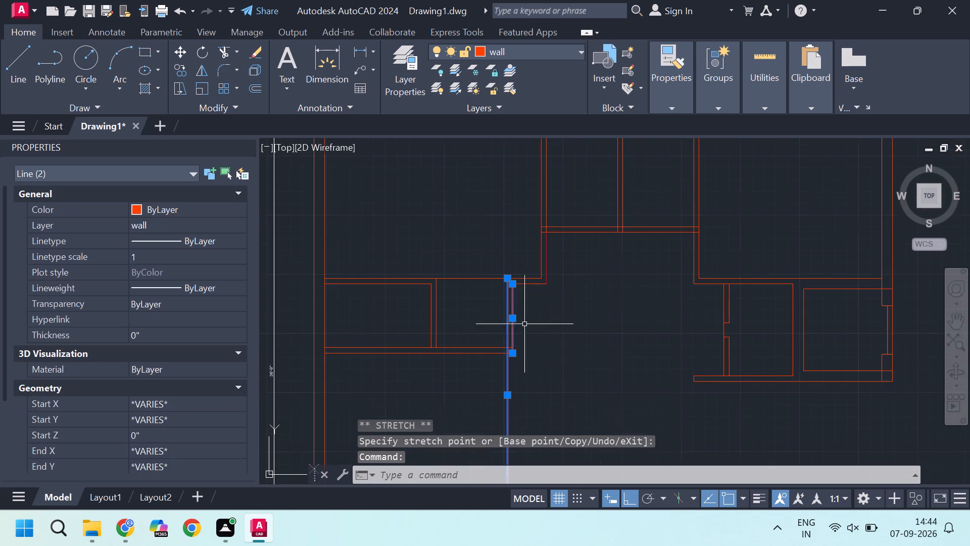
scroll(504, 366, up, 2)
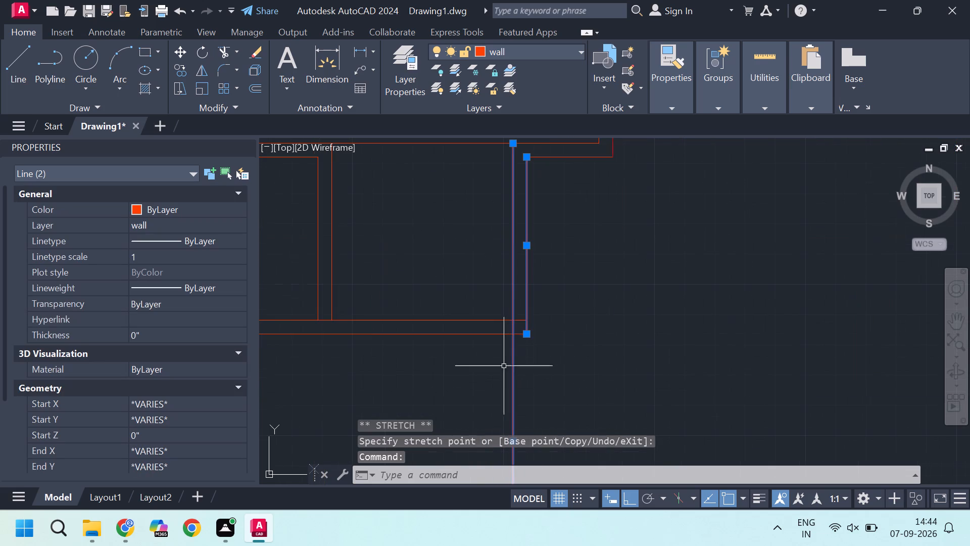
click(527, 333)
scroll(527, 333, down, 4)
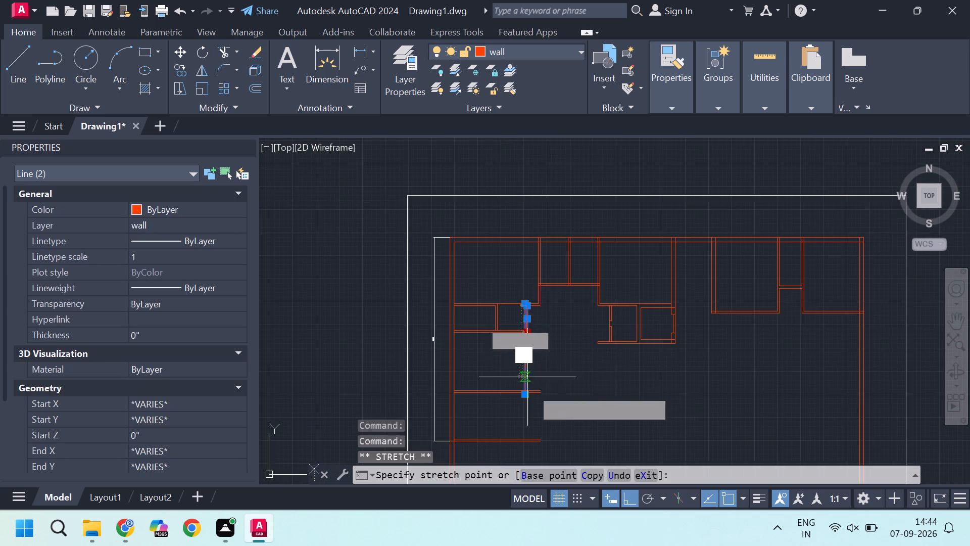
scroll(536, 403, up, 3)
click(521, 379)
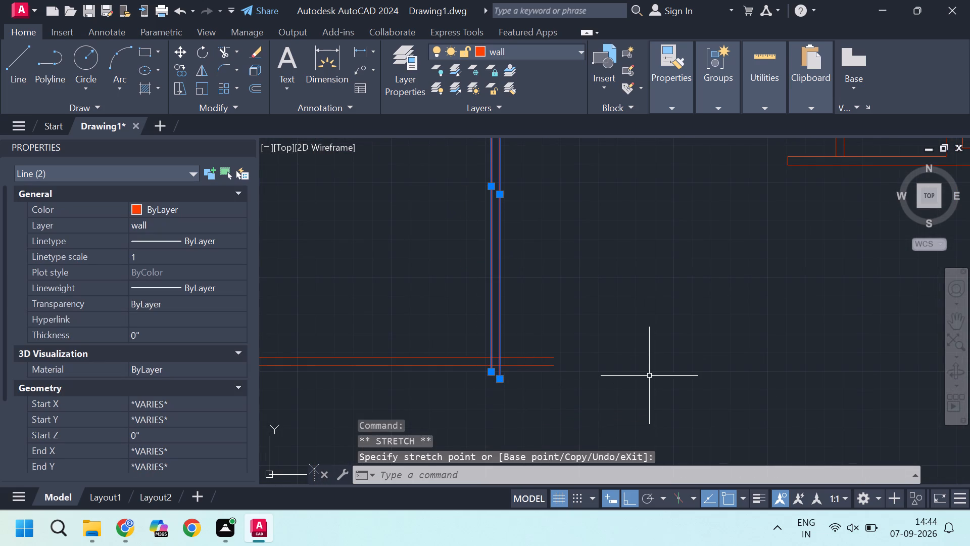
key(Escape)
key(Escape)
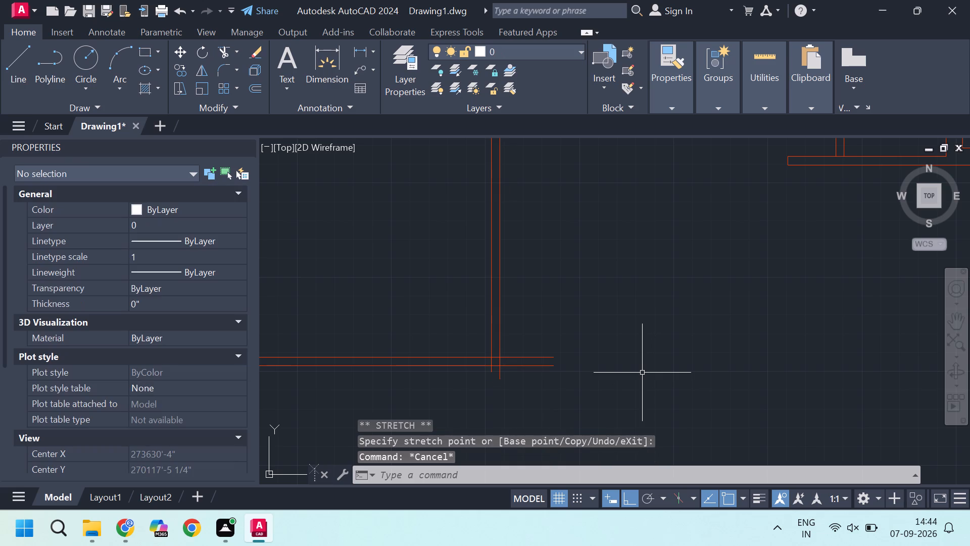
key(Escape)
key(Escape)
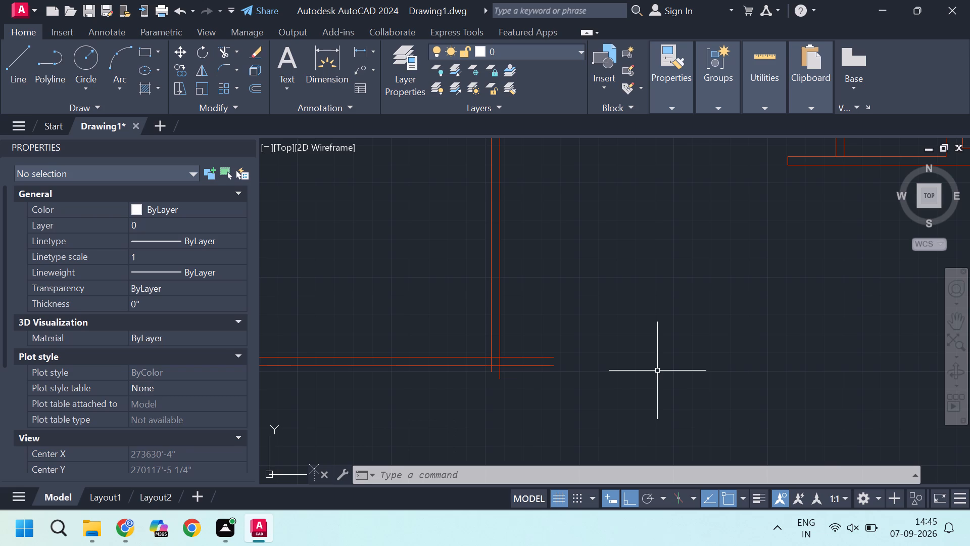
Trim both lines of the lower horizontal wall where they run east beyond the partition's east face.
scroll(528, 338, up, 1)
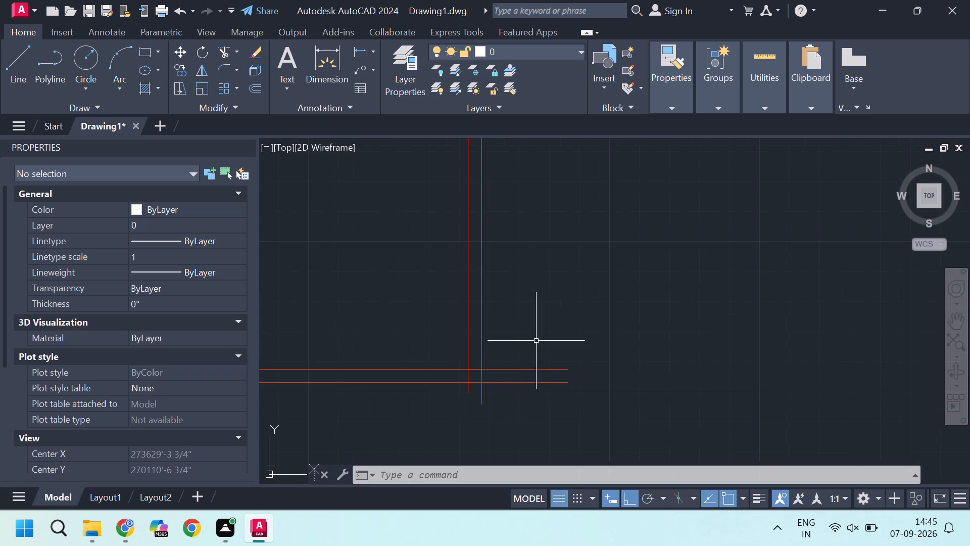
scroll(561, 356, down, 1)
text(tr)
key(Return)
key(bracketright)
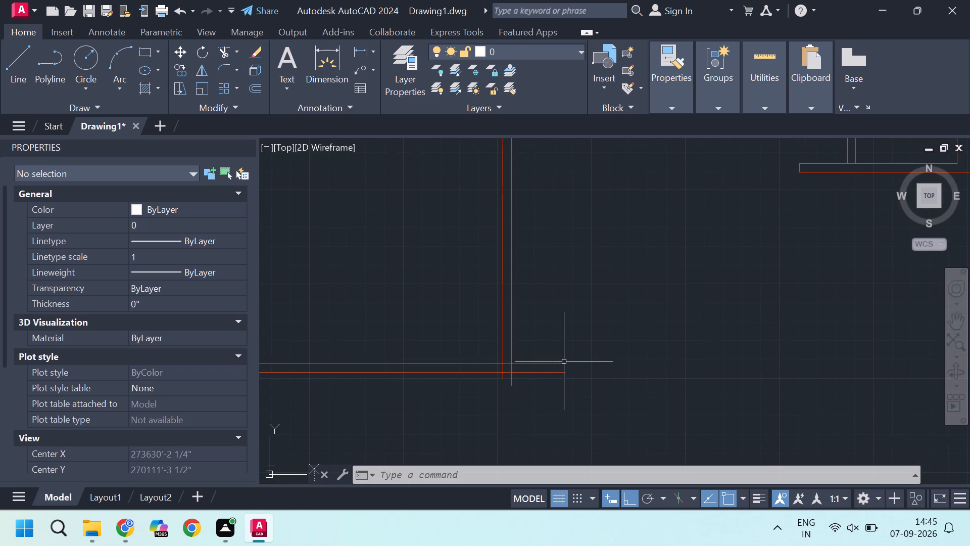
key(Escape)
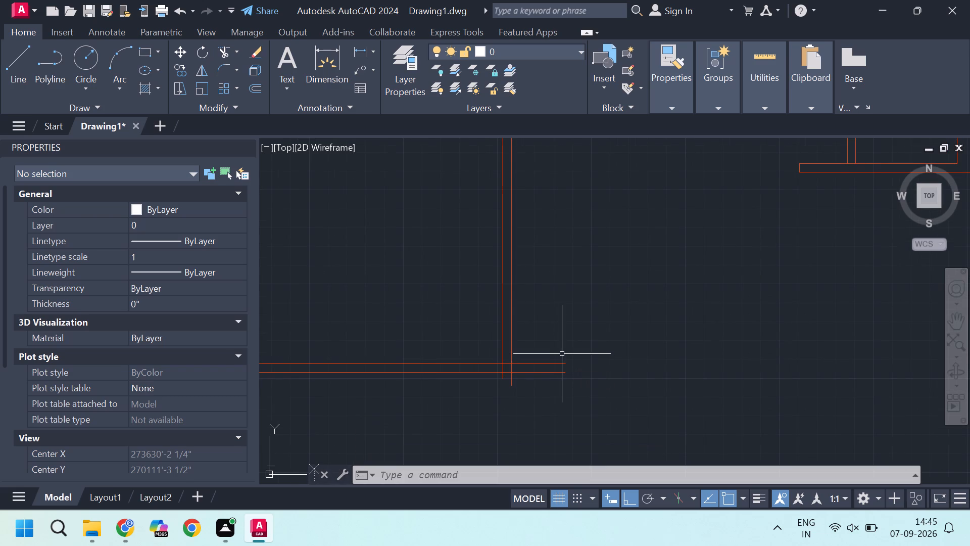
text(tr)
key(Return)
click(557, 354)
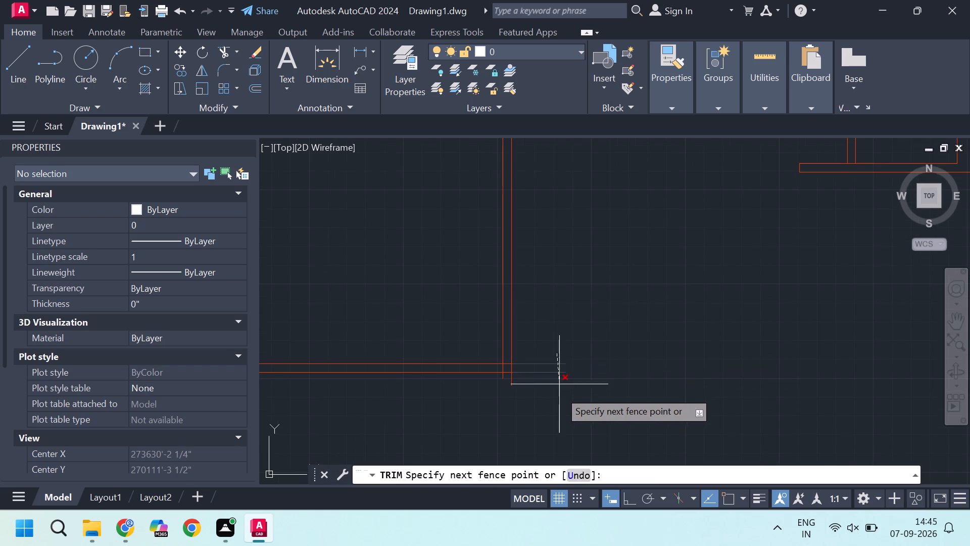
click(554, 400)
Trim the two partition face ends that project south of the lower horizontal wall's south line.
scroll(514, 379, up, 2)
click(469, 379)
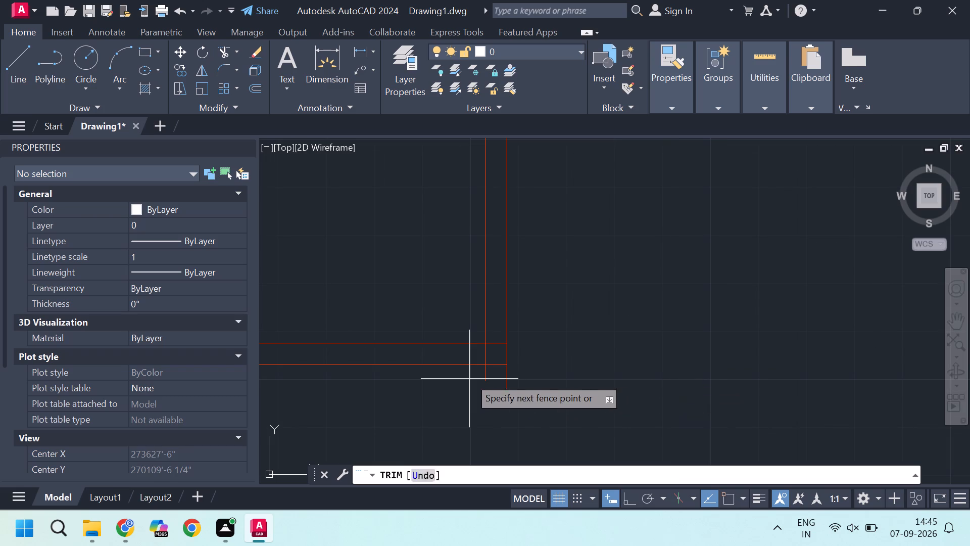
click(529, 372)
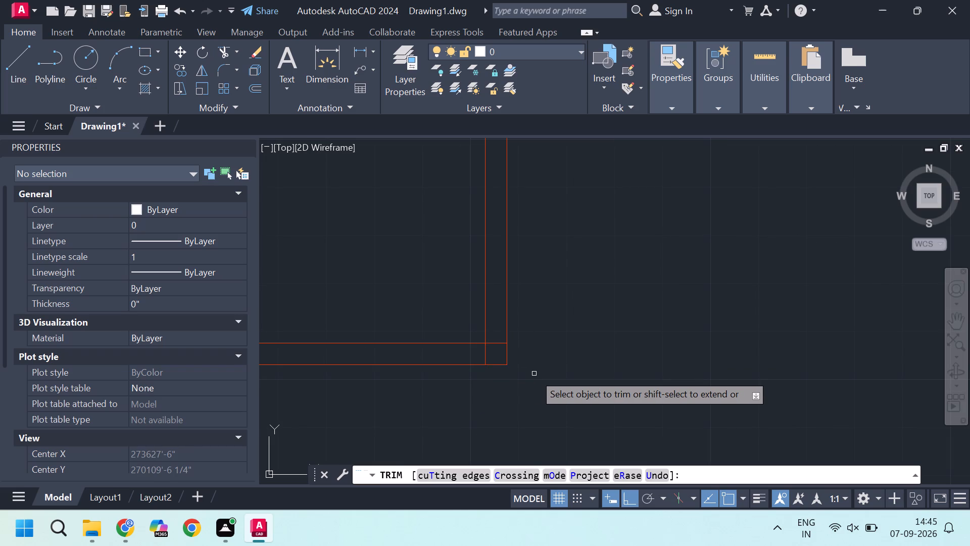
scroll(535, 374, down, 2)
scroll(588, 388, down, 2)
scroll(586, 388, up, 2)
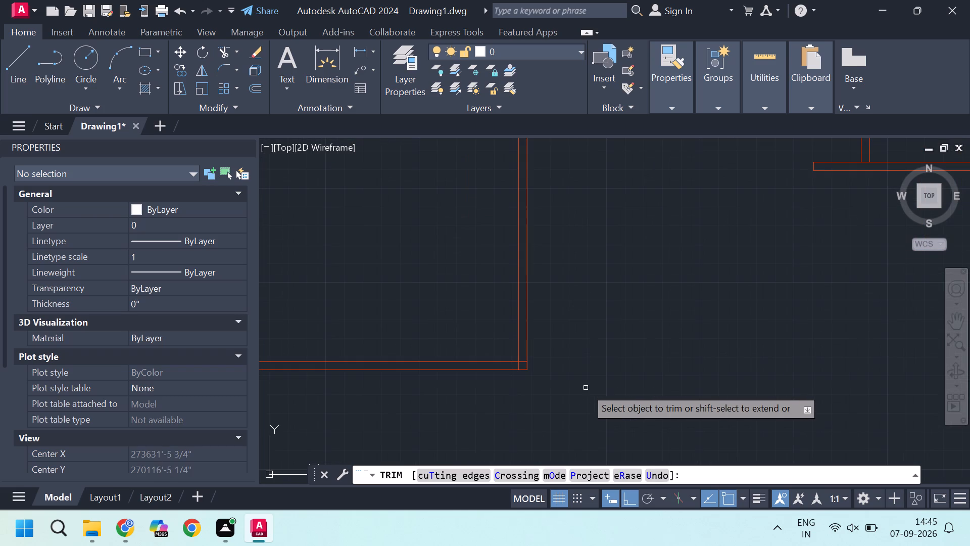
scroll(586, 388, down, 1)
key(Escape)
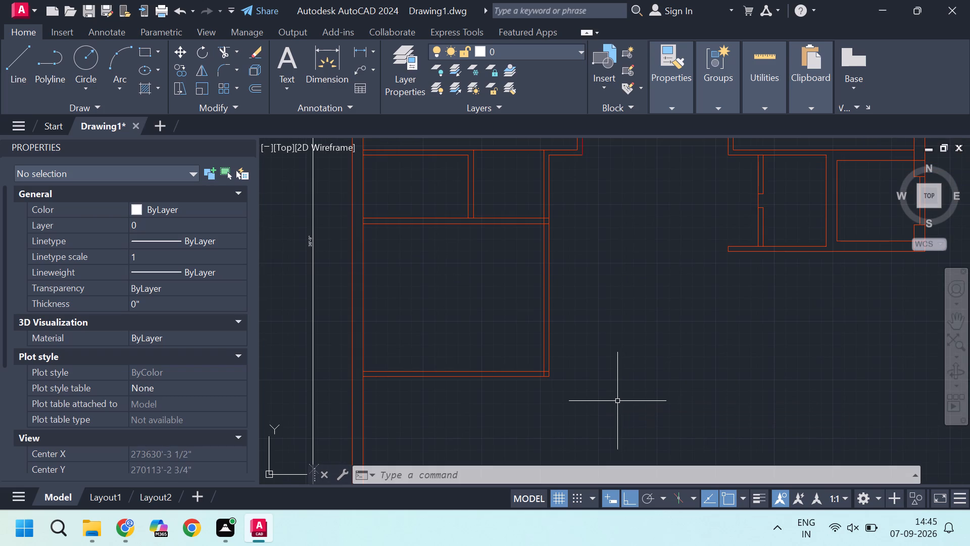
Measure the lower west room's inside width along its south wall, from the west wall's inner face to the partition's west face.
text(l')
key(Return)
scroll(335, 356, up, 2)
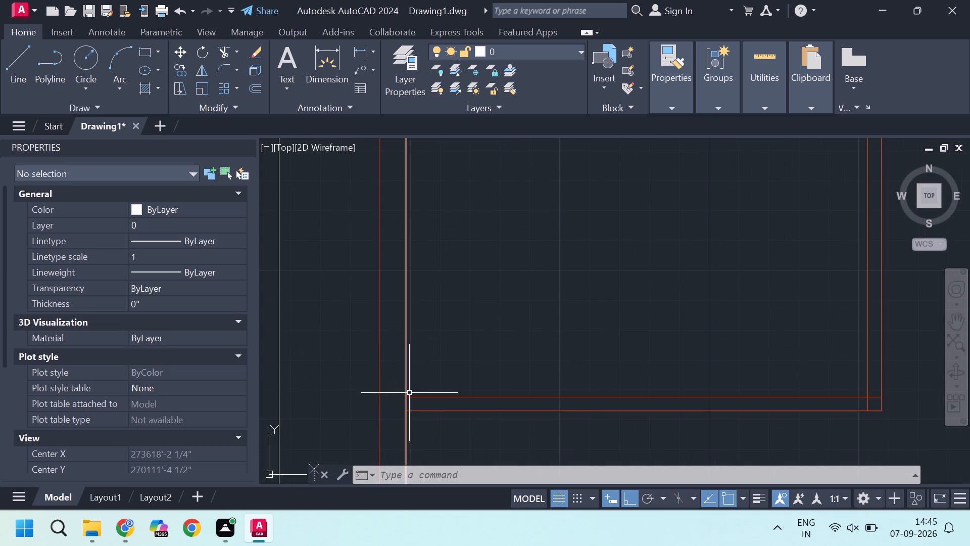
key(l)
key(Return)
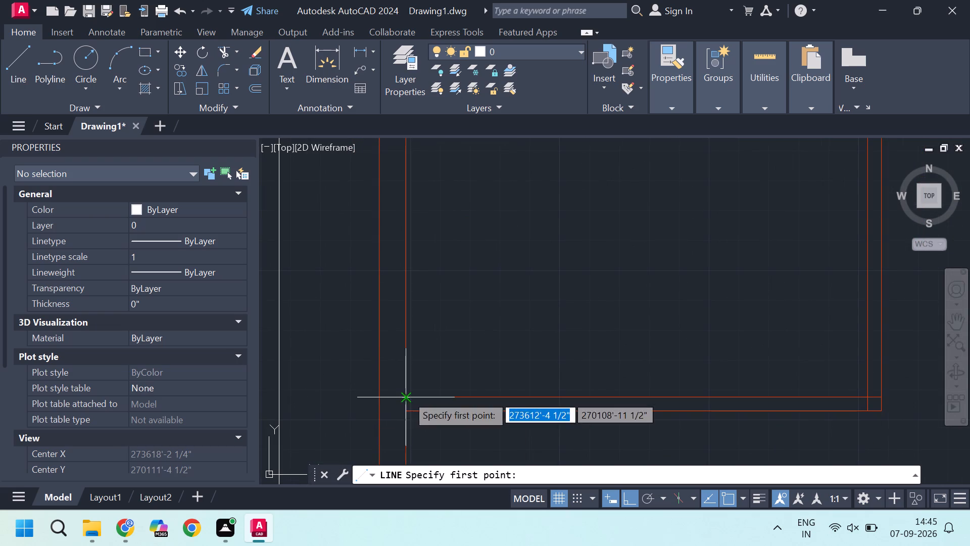
click(412, 400)
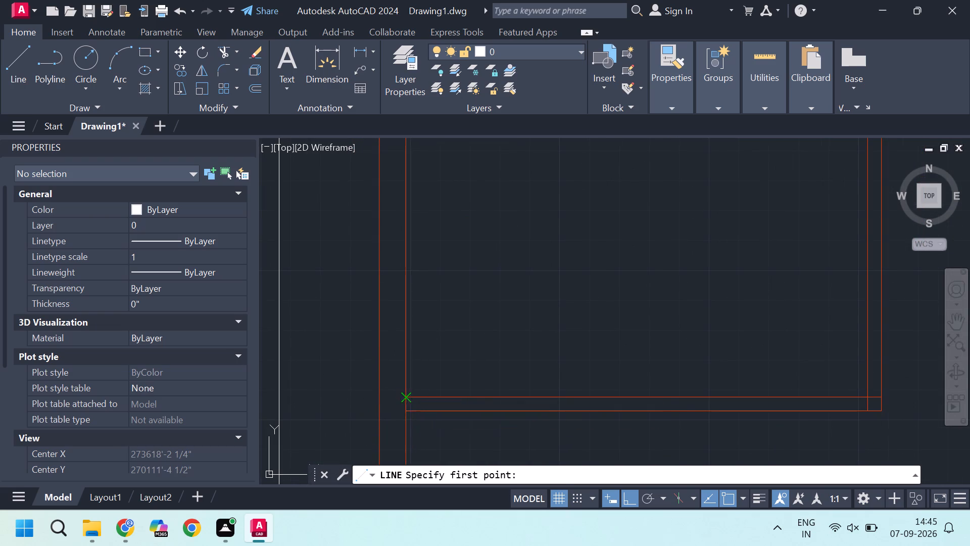
key(Escape)
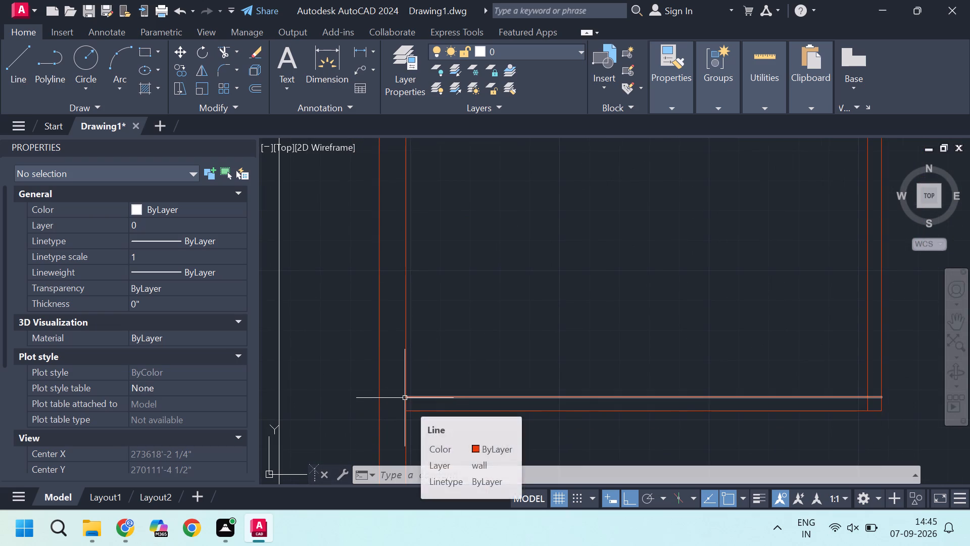
key(Return)
click(405, 398)
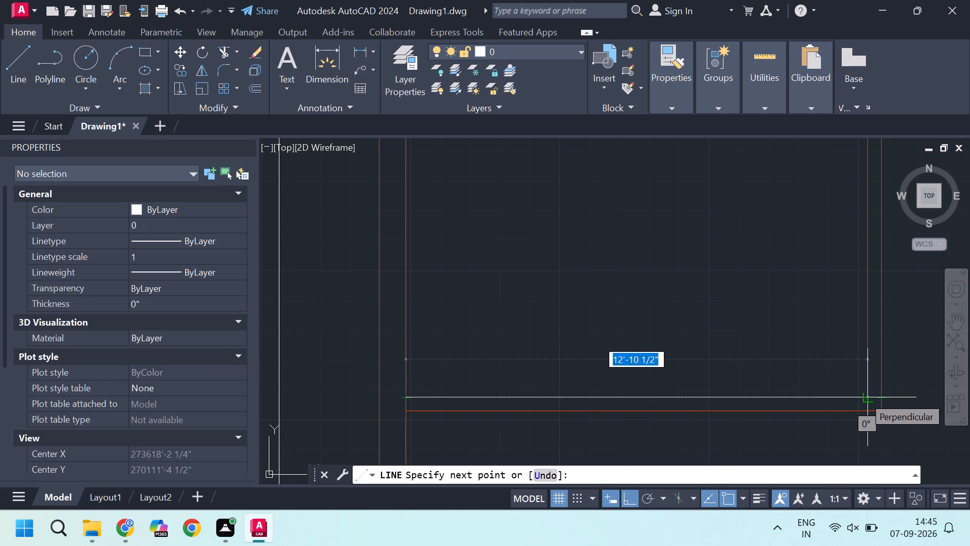
scroll(863, 396, up, 1)
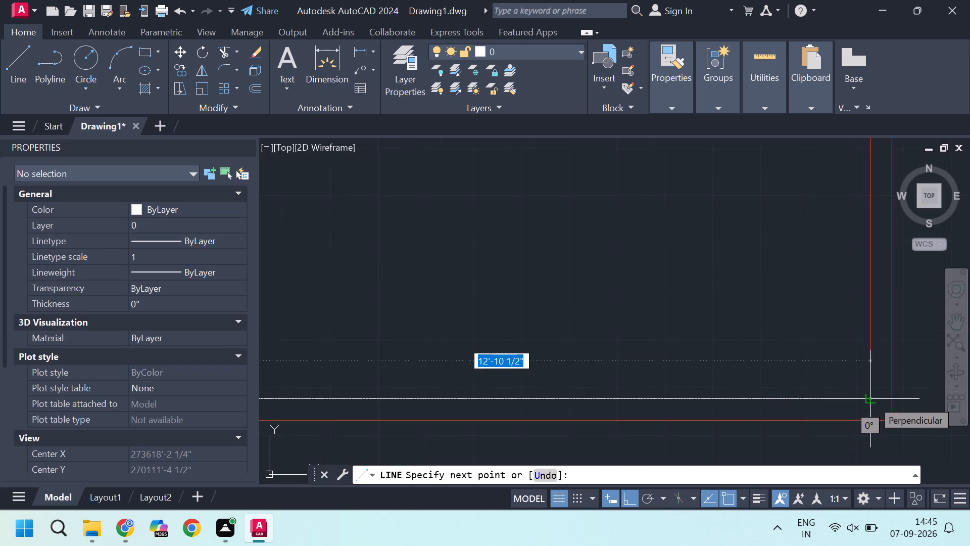
scroll(872, 400, down, 1)
middle_drag(869, 400, 716, 417)
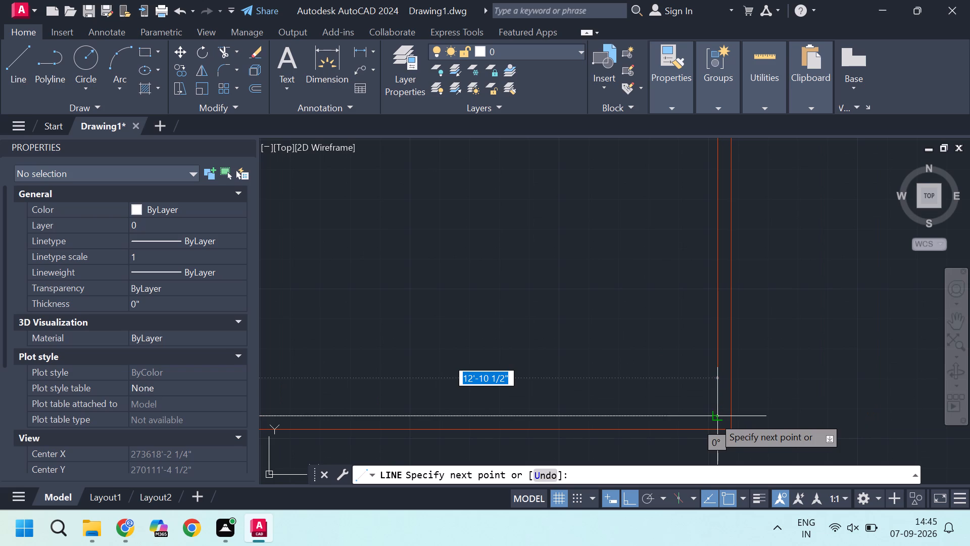
scroll(713, 417, down, 2)
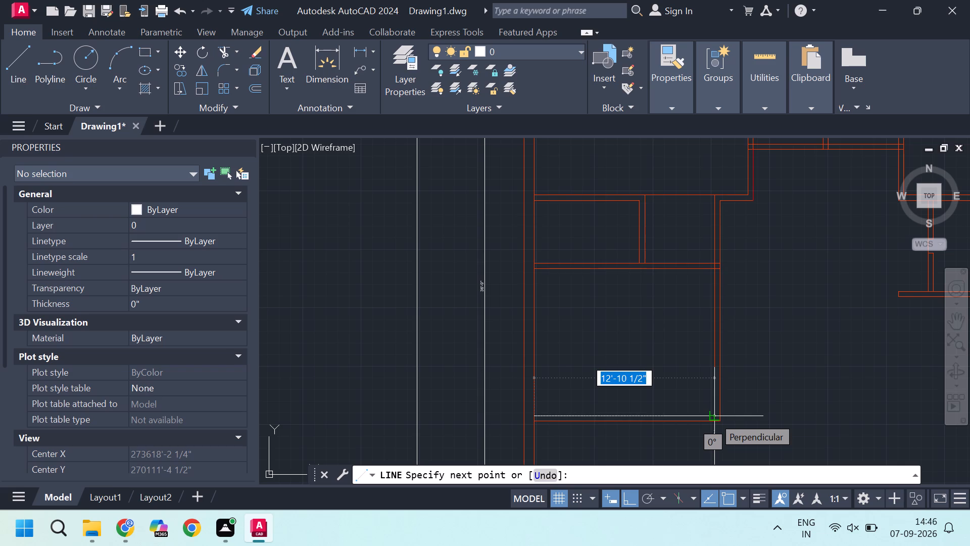
key(Escape)
scroll(561, 260, up, 1)
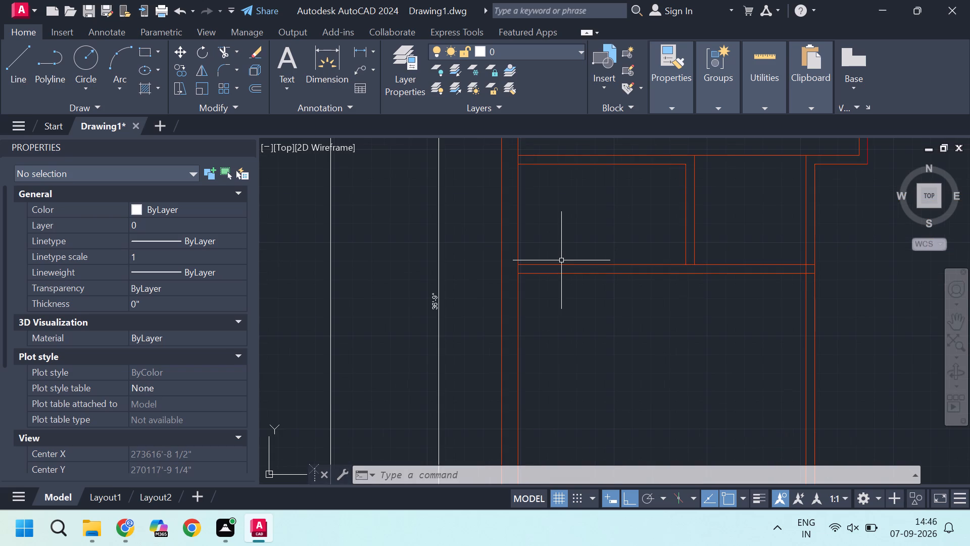
Measure the small west room's inside width along the lower horizontal wall's north line, from the west wall's inner face to the short partition.
key(l)
key(Return)
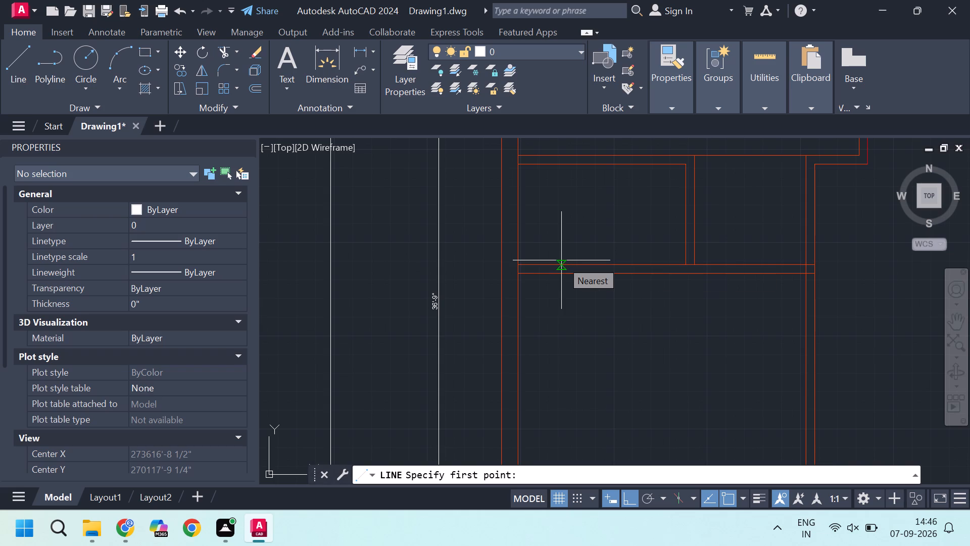
scroll(540, 246, up, 3)
scroll(464, 298, down, 1)
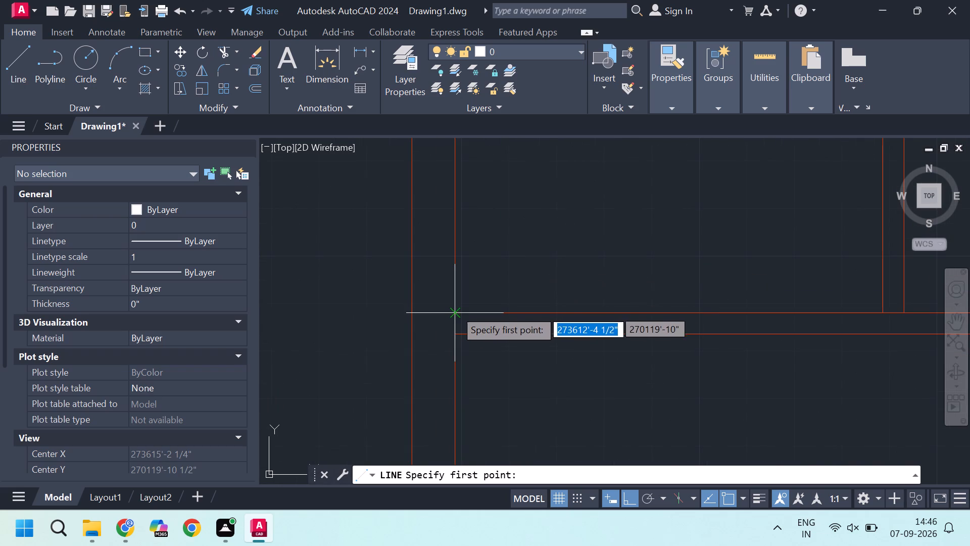
click(455, 315)
scroll(455, 315, down, 1)
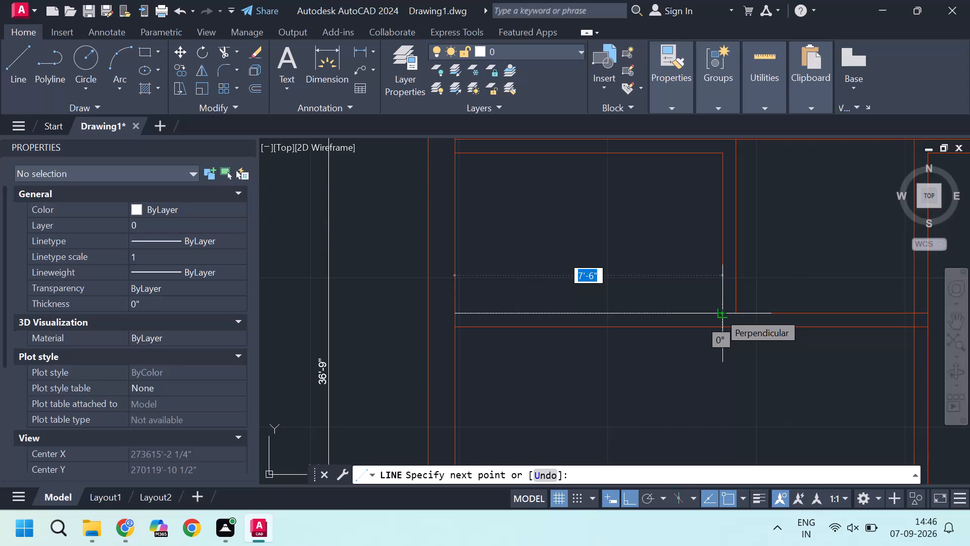
key(Escape)
Measure the adjoining small room's inside width along the same wall line, from the short partition's east face to the eastern partition's west face.
middle_drag(765, 300, 538, 315)
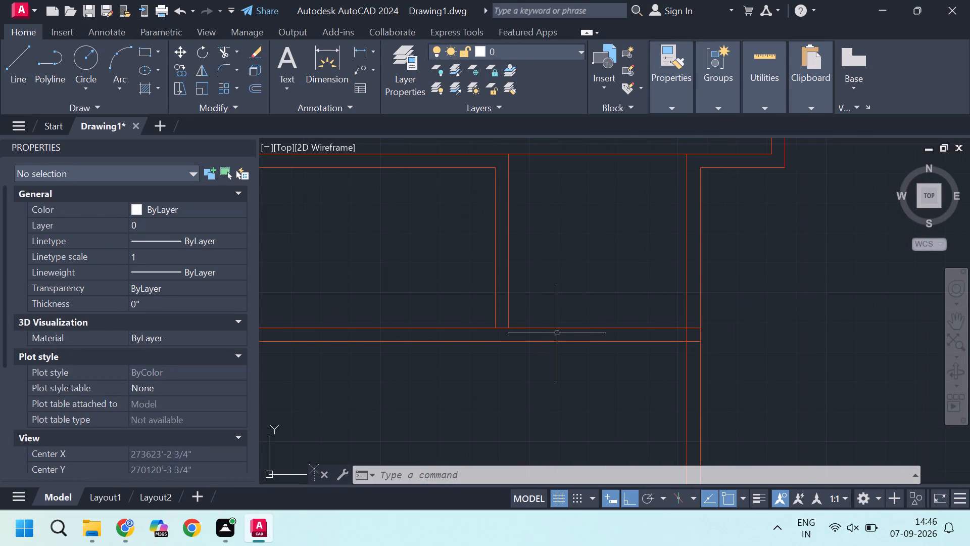
key(l)
key(Return)
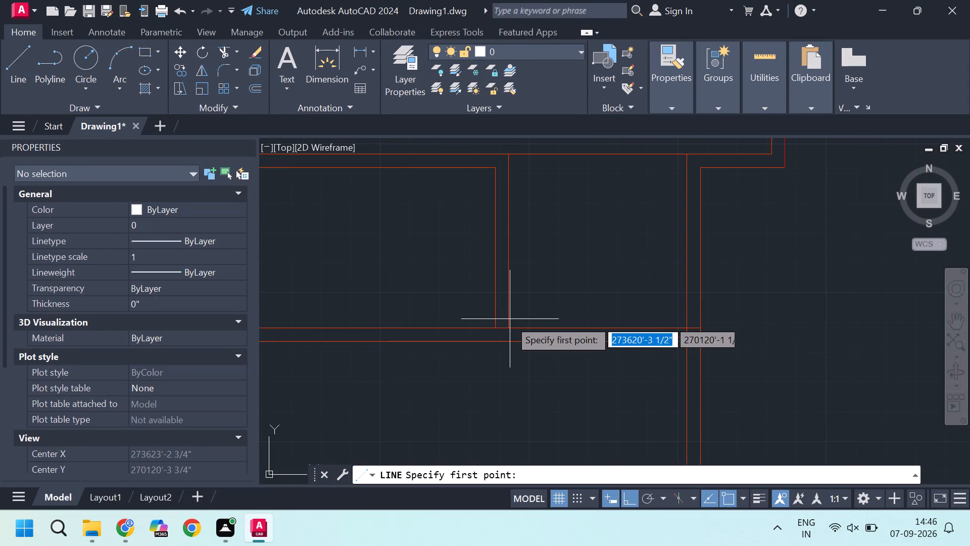
click(511, 328)
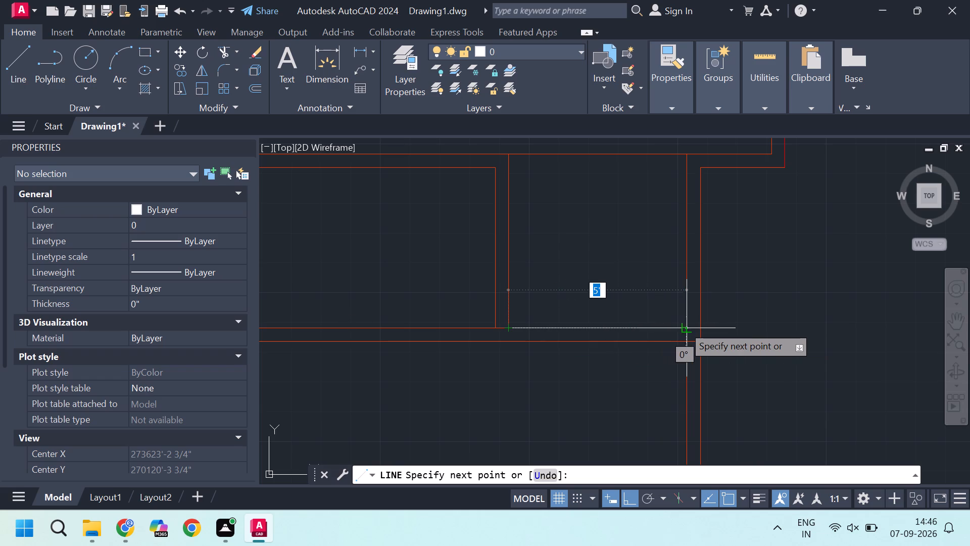
key(Escape)
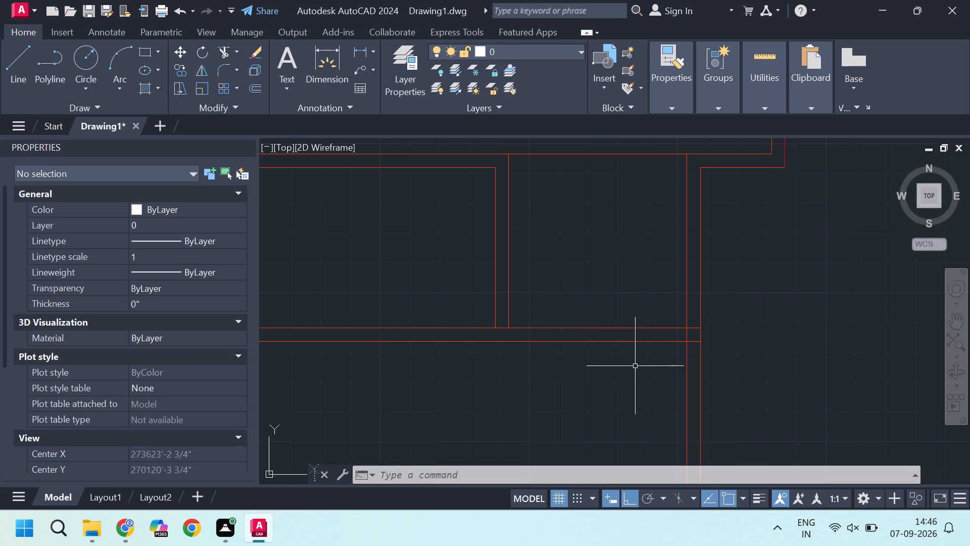
Measure the width of the space south of the lower horizontal wall, from the west wall's inner face toward the eastern partition.
key(l)
key(Return)
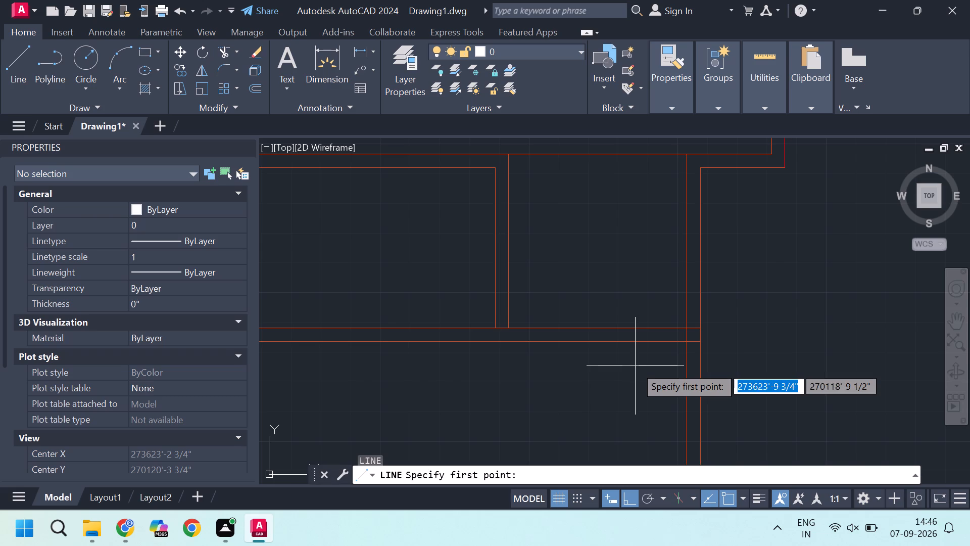
scroll(589, 354, down, 2)
scroll(530, 363, up, 1)
scroll(495, 362, down, 1)
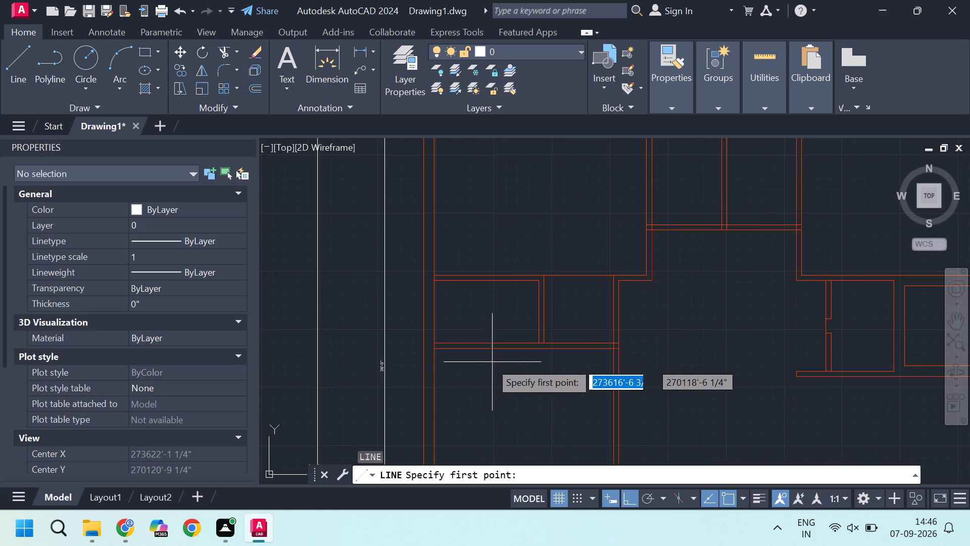
scroll(435, 357, up, 2)
click(431, 338)
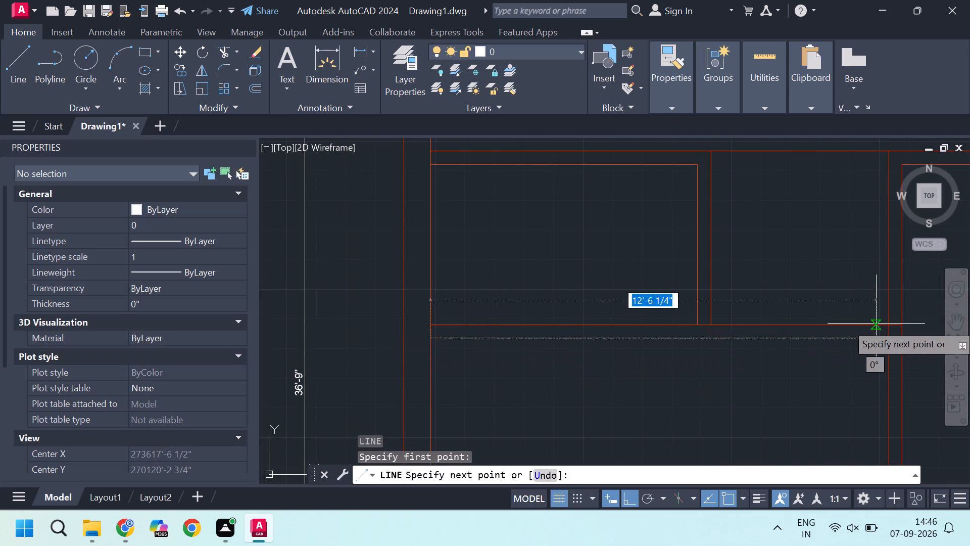
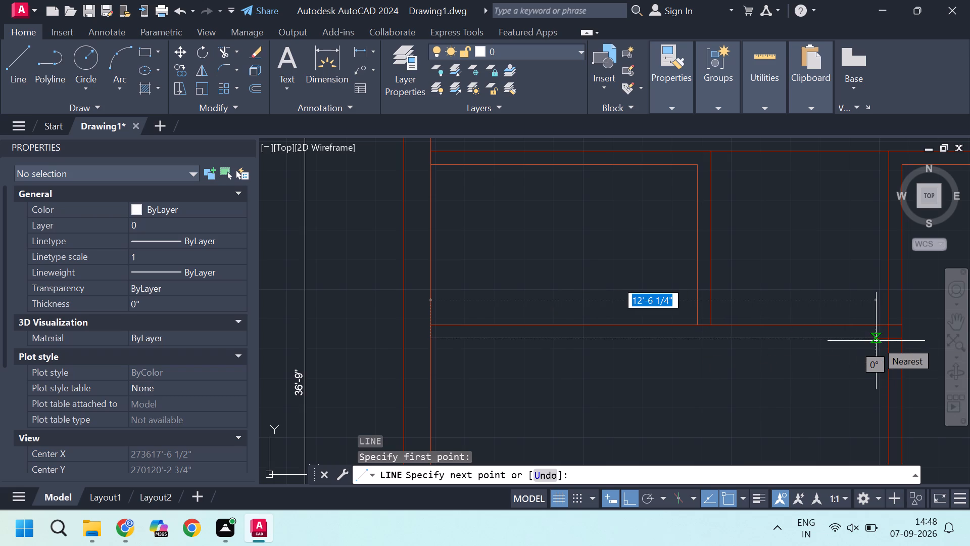
Examine the west side rooms and the open space between the lower west room and the southernmost horizontal wall.
key(Escape)
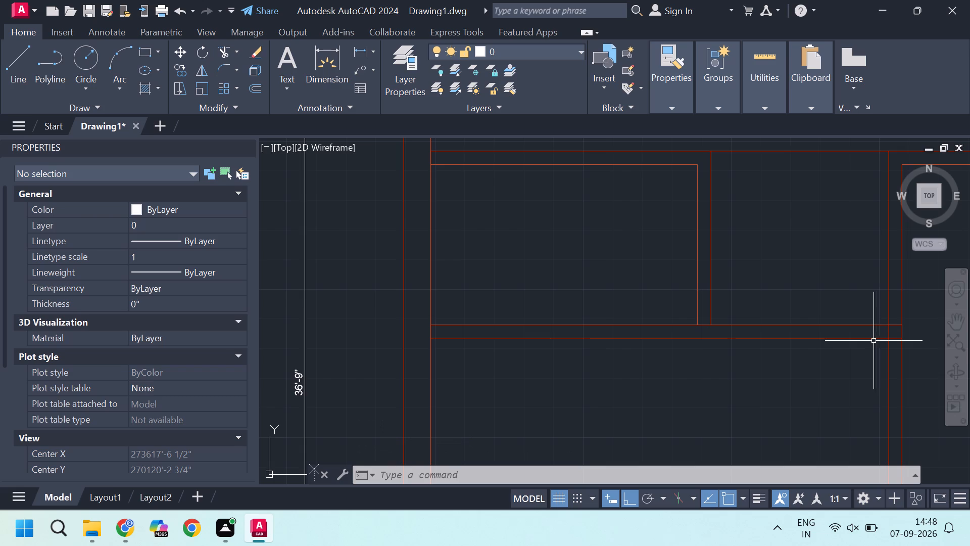
scroll(836, 305, down, 2)
middle_drag(608, 320, 543, 292)
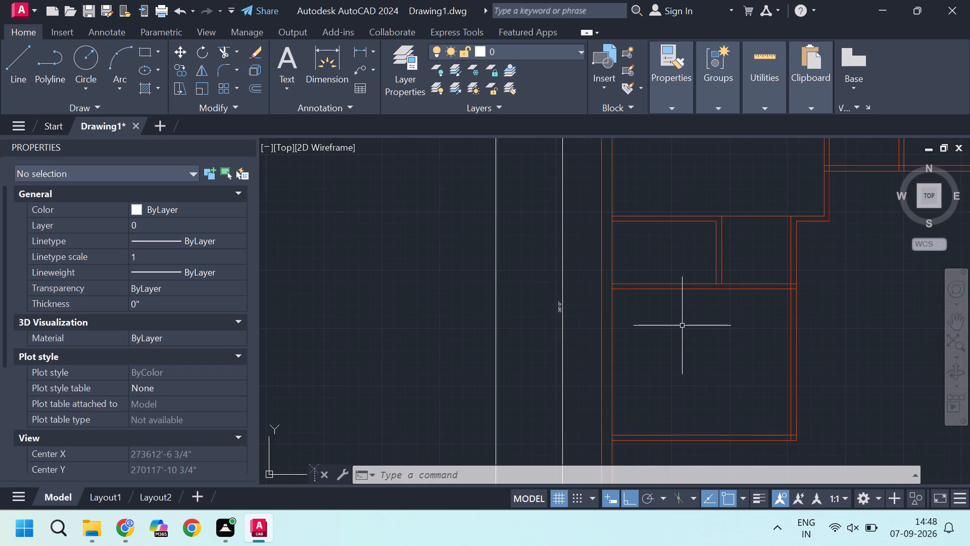
middle_drag(676, 326, 613, 326)
scroll(613, 326, up, 1)
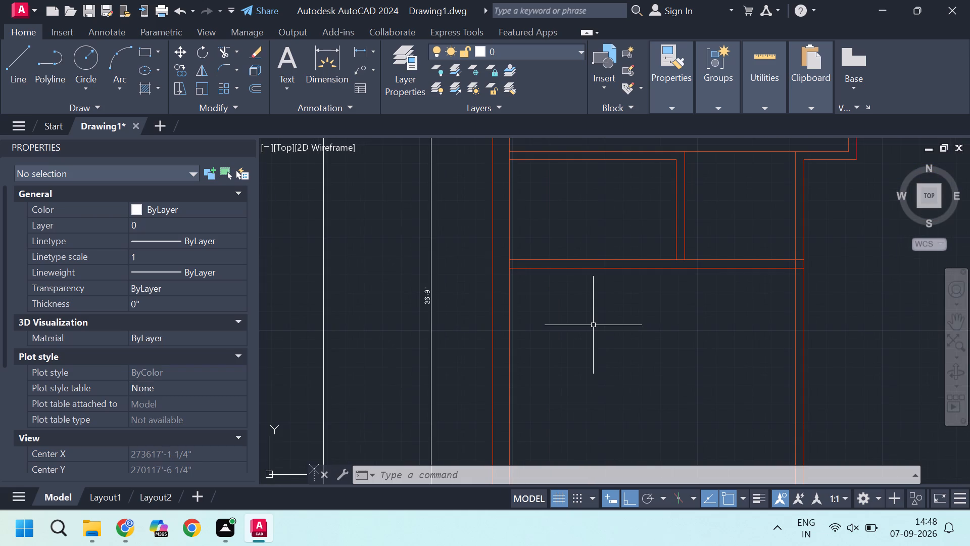
scroll(593, 325, down, 1)
scroll(601, 299, up, 1)
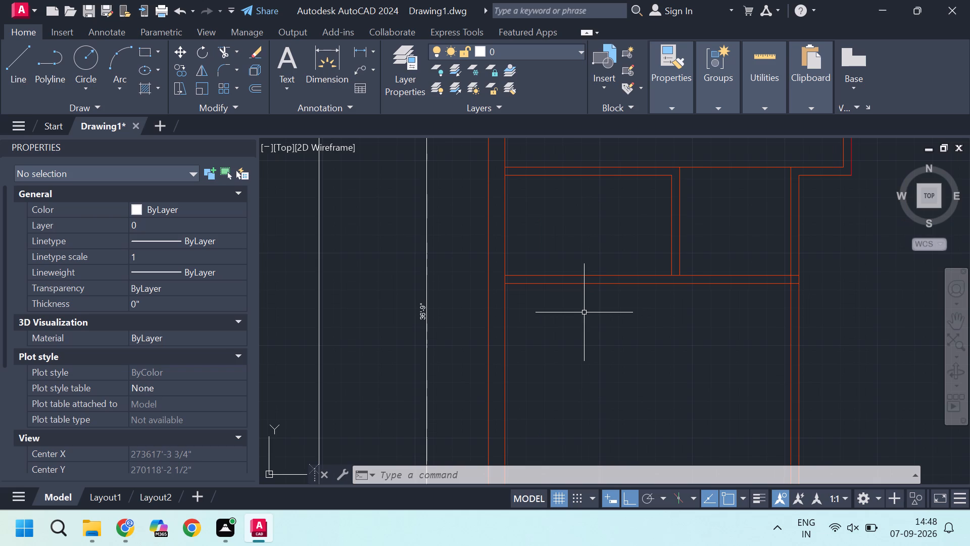
scroll(581, 313, down, 3)
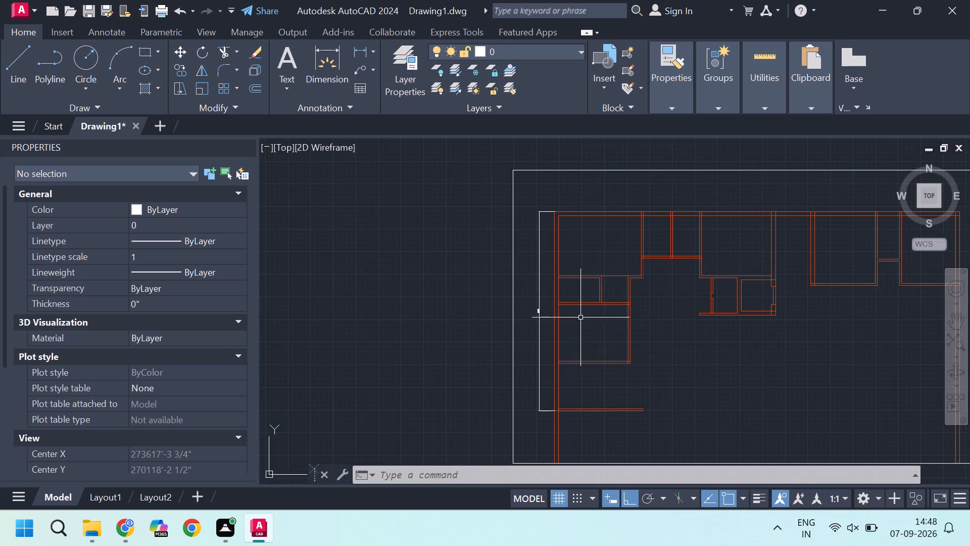
scroll(617, 352, up, 1)
middle_drag(515, 266, 496, 225)
scroll(545, 398, up, 2)
scroll(491, 406, down, 1)
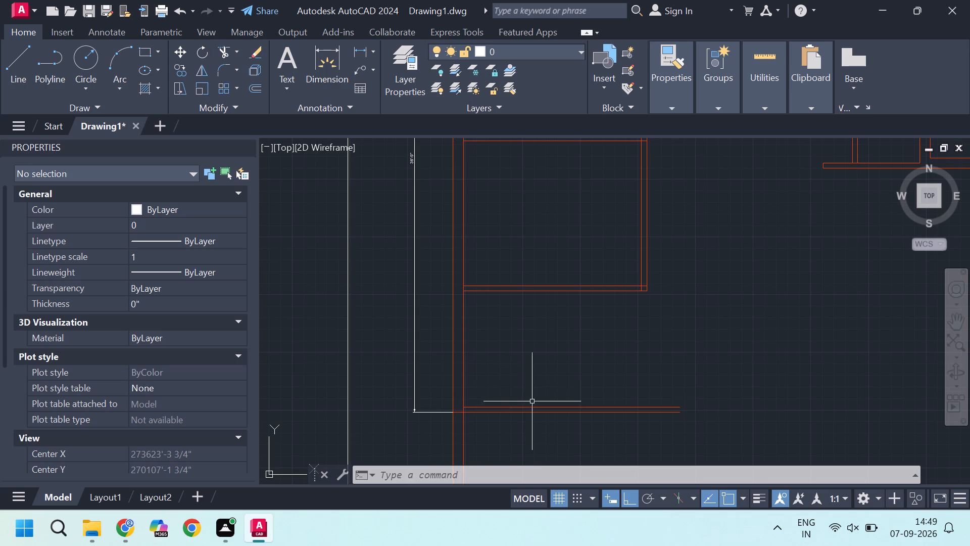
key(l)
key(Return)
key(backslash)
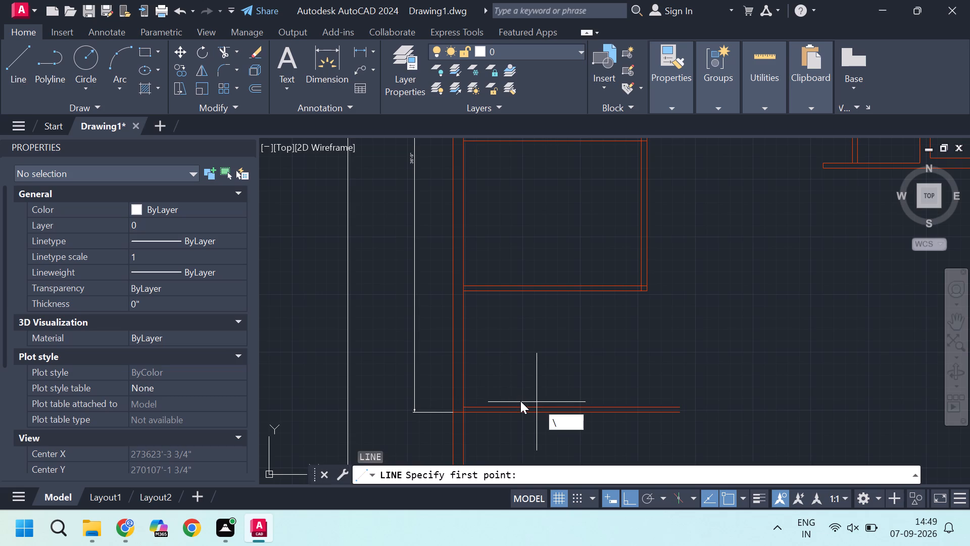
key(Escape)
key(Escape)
Draw a 9' guide line east from the west wall's inner face along the southernmost horizontal wall, continuing perpendicular north to the room wall above.
key(l)
key(Return)
scroll(481, 396, up, 1)
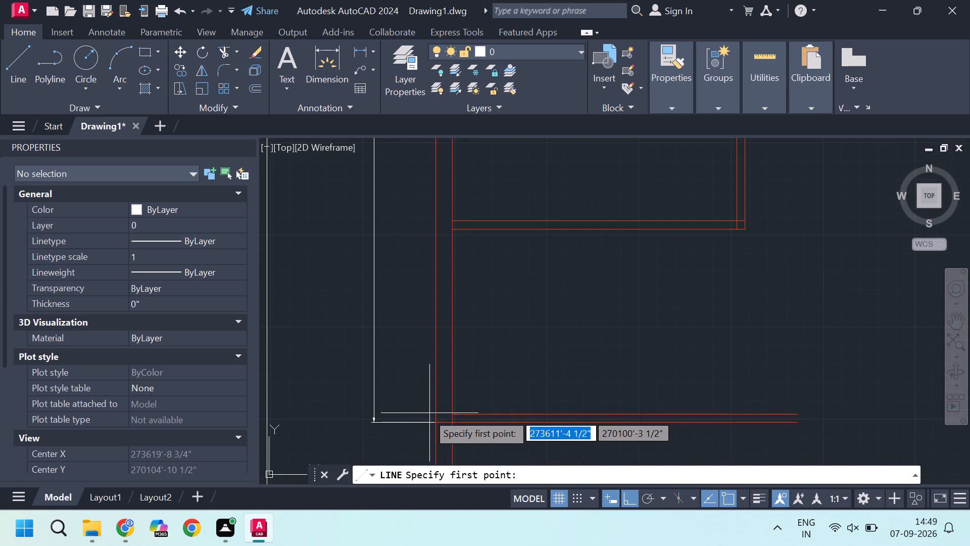
click(453, 414)
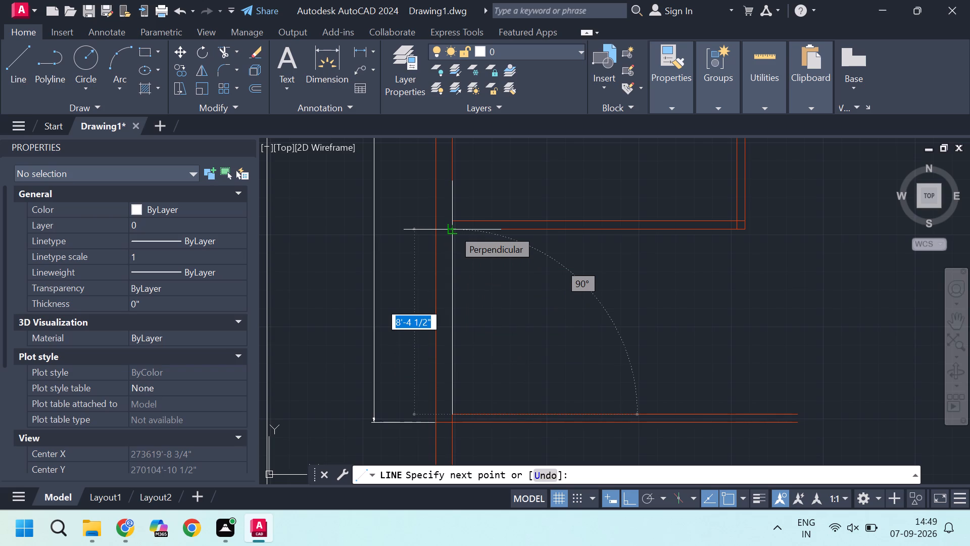
scroll(453, 229, down, 1)
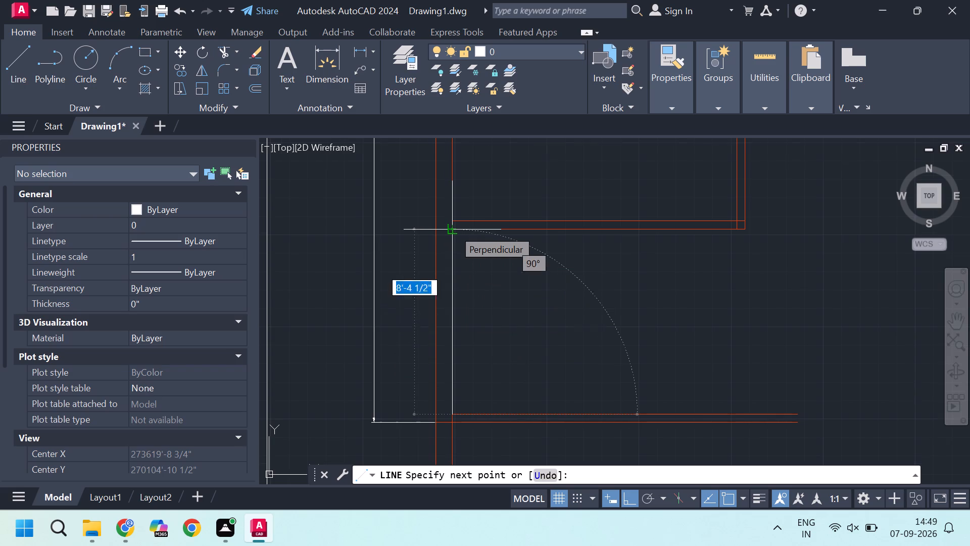
scroll(453, 229, down, 2)
scroll(503, 271, up, 2)
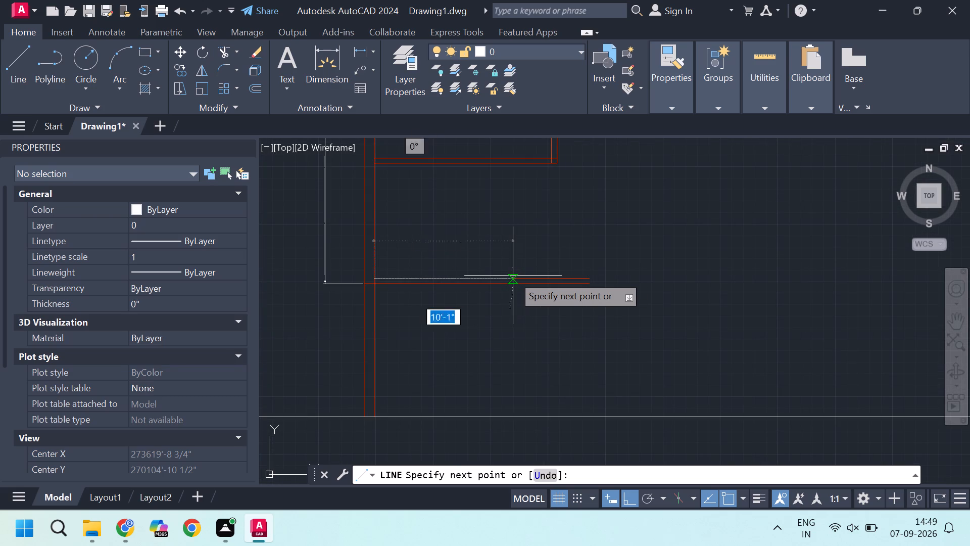
key(9)
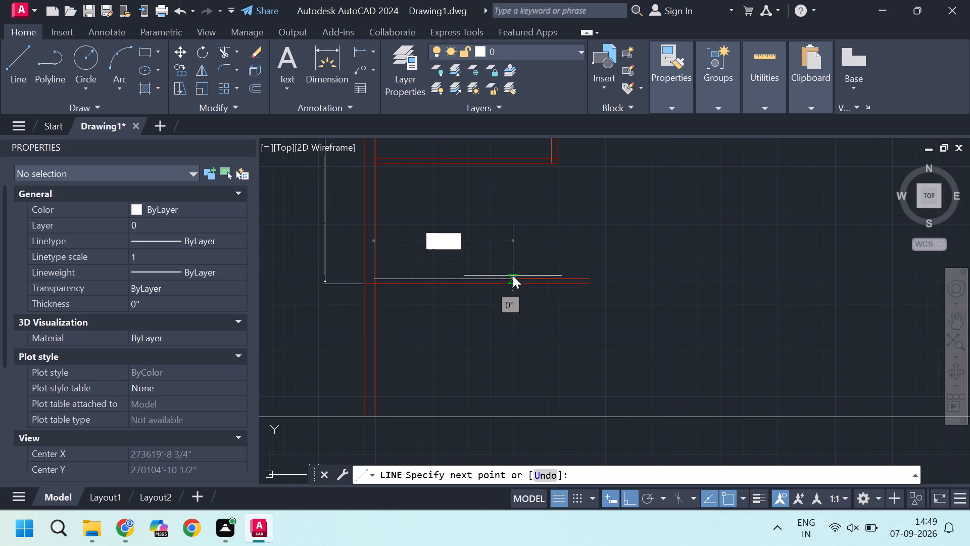
key(apostrophe)
key(Return)
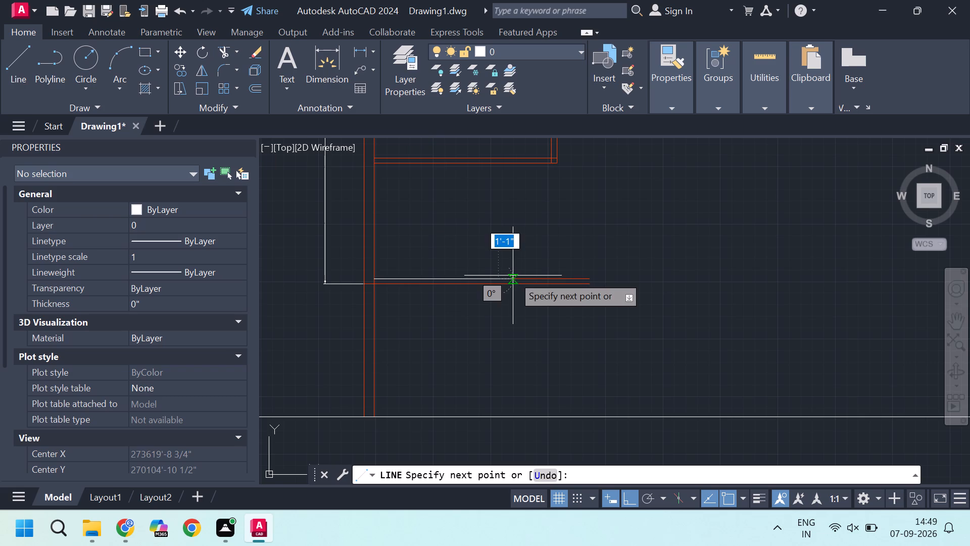
click(499, 161)
key(Escape)
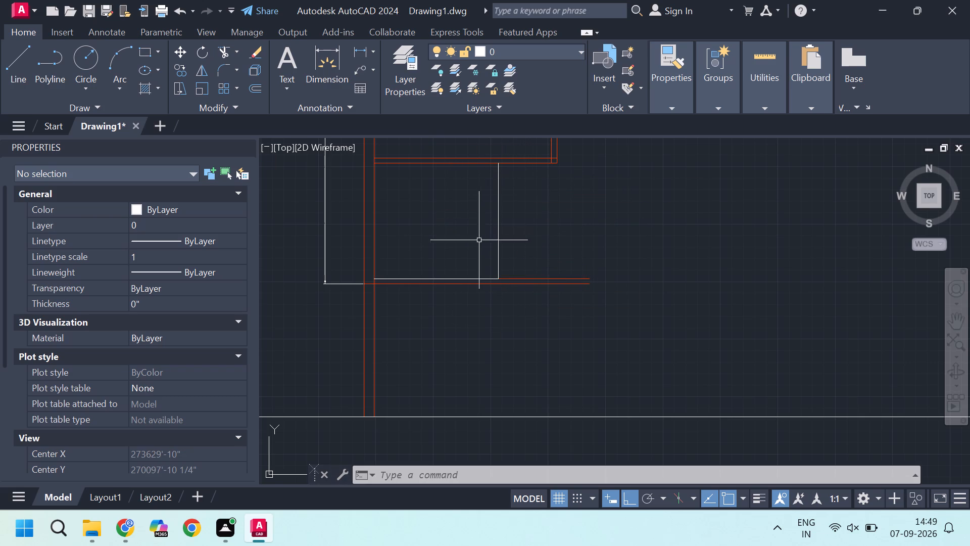
Offset the new vertical line 4 1/2" to the east to form the partition's second face.
click(497, 225)
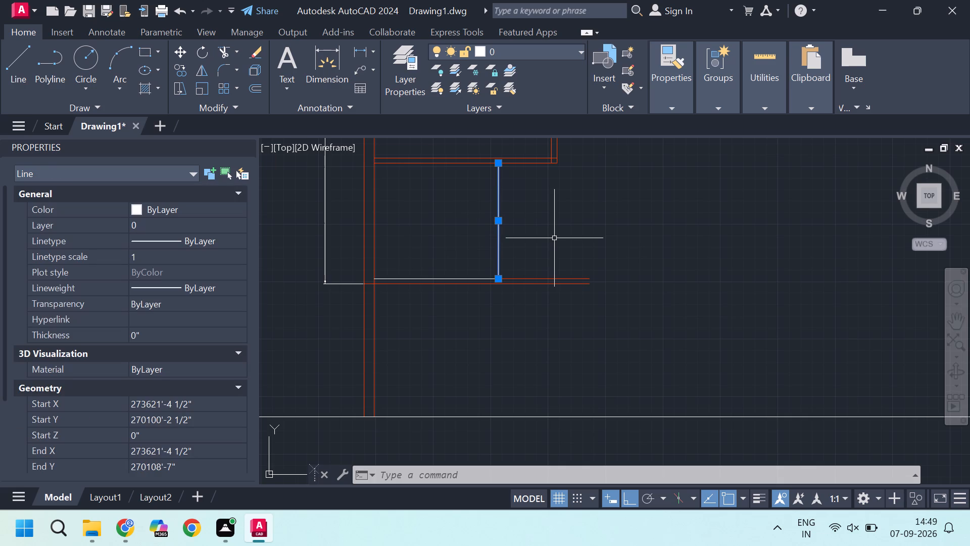
key(o)
key(Return)
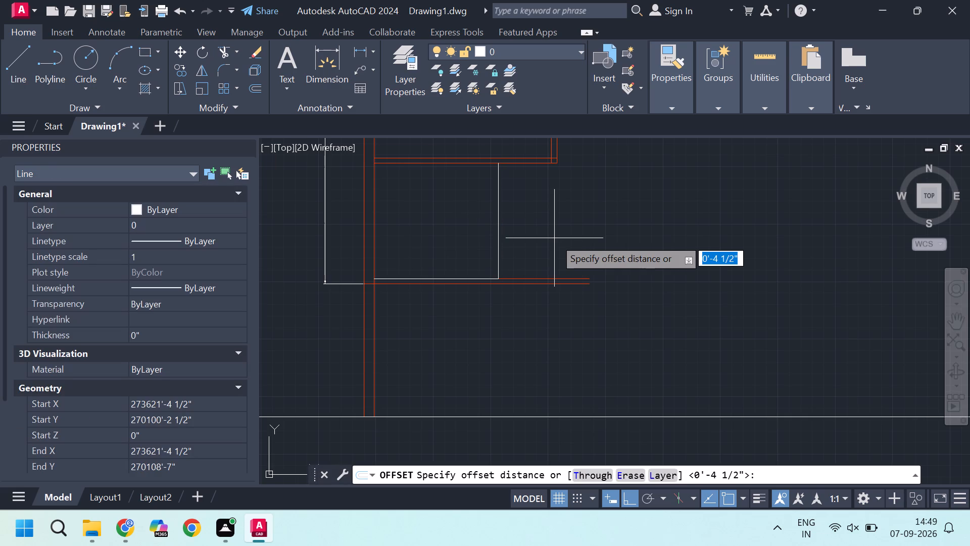
key(Return)
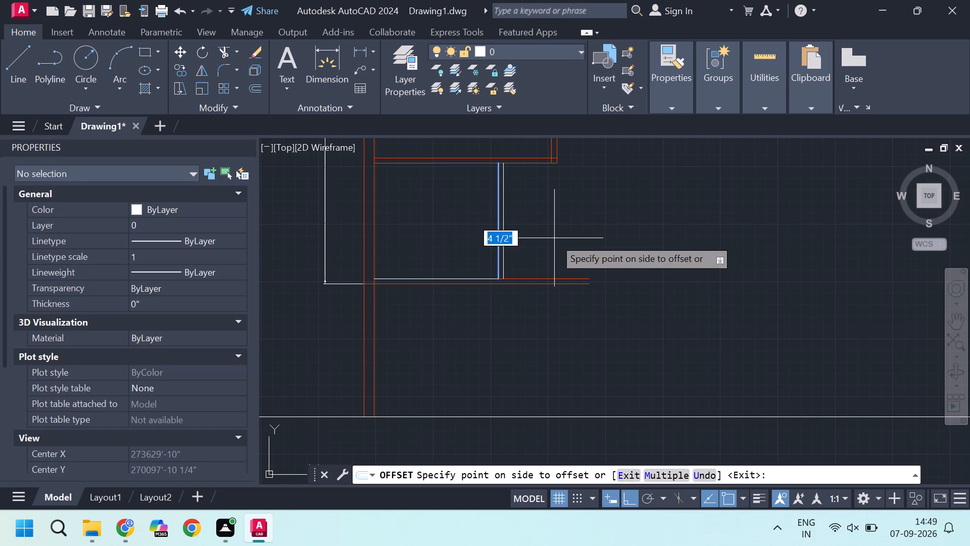
click(554, 238)
key(Escape)
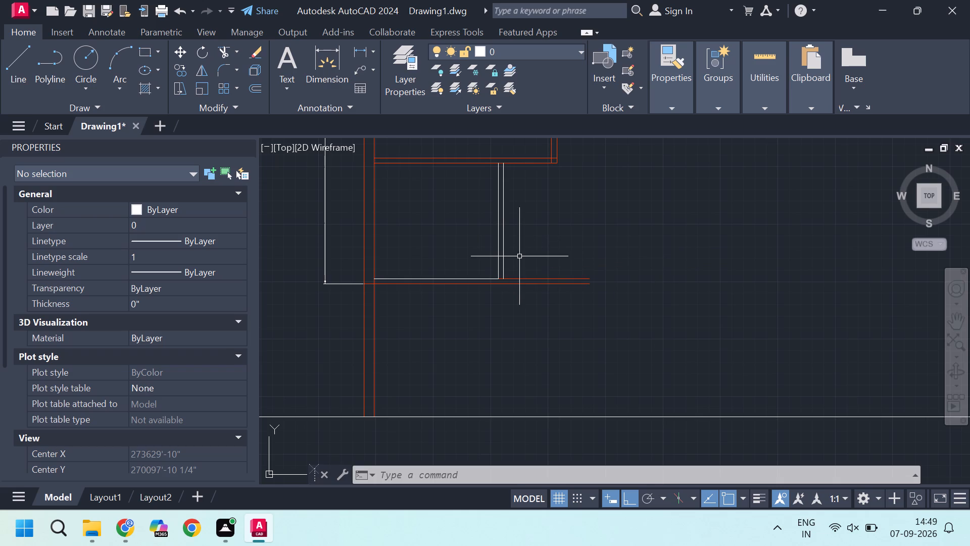
Assign both lines of the new vertical partition to the wall layer.
click(519, 256)
click(469, 223)
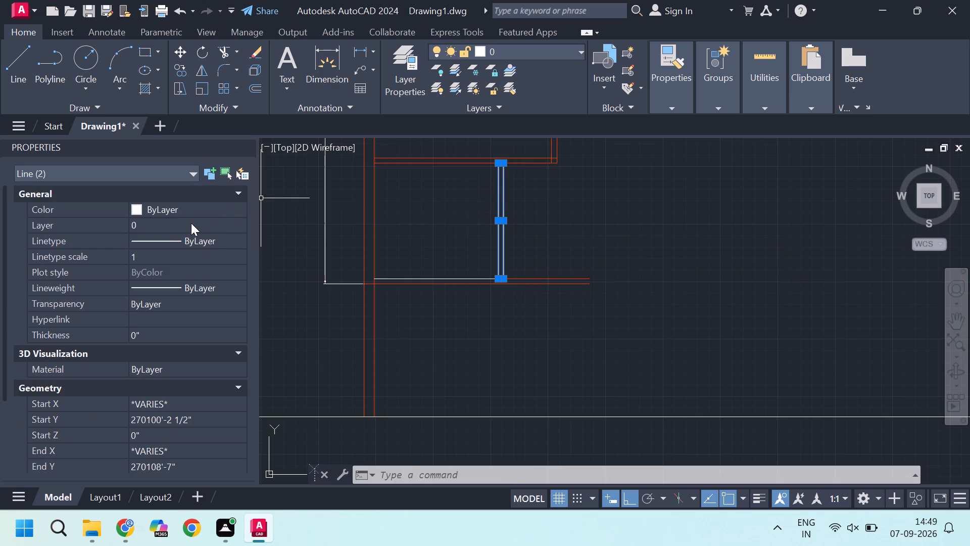
double_click(191, 223)
click(142, 340)
key(Escape)
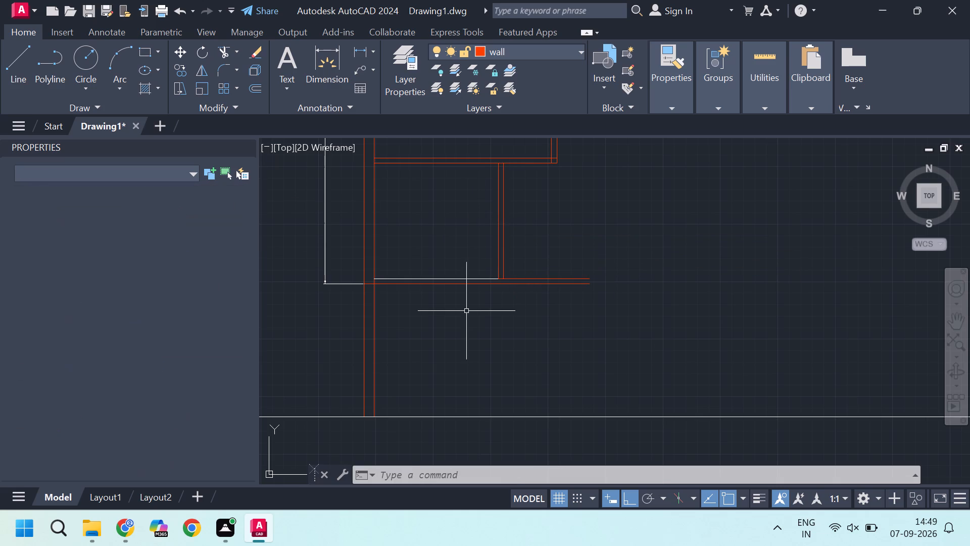
Delete the 9' horizontal guide line lying on the southernmost wall's north line.
click(480, 279)
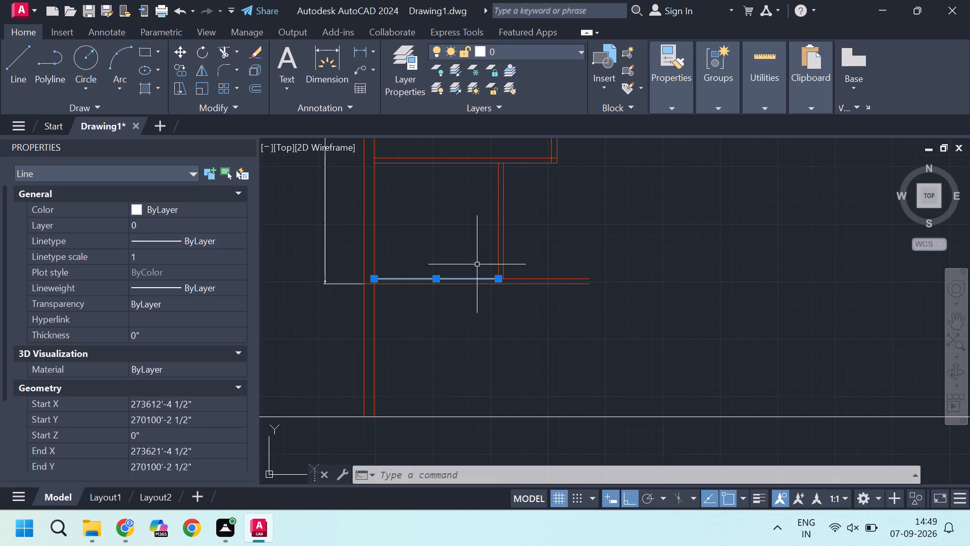
key(Delete)
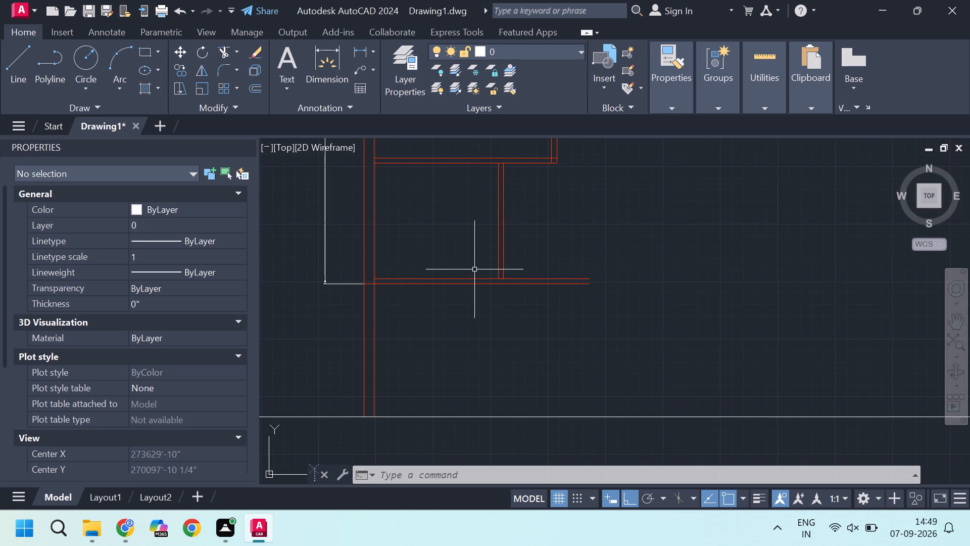
Measure the distance from the southernmost horizontal wall's east end, on its south line, straight down to the plot's south boundary.
middle_drag(590, 249, 555, 304)
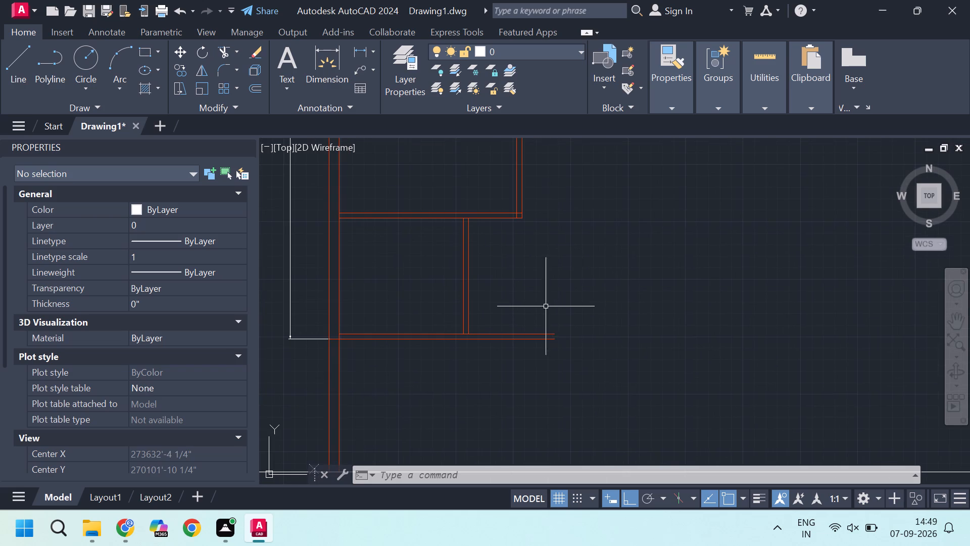
scroll(519, 308, down, 2)
scroll(518, 315, up, 1)
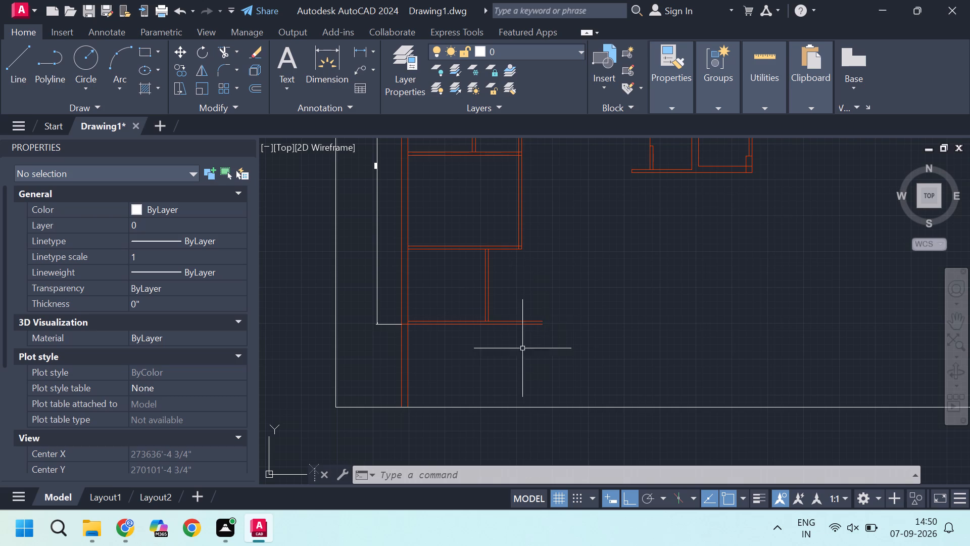
scroll(481, 370, up, 1)
key(l)
key(Return)
scroll(547, 331, up, 1)
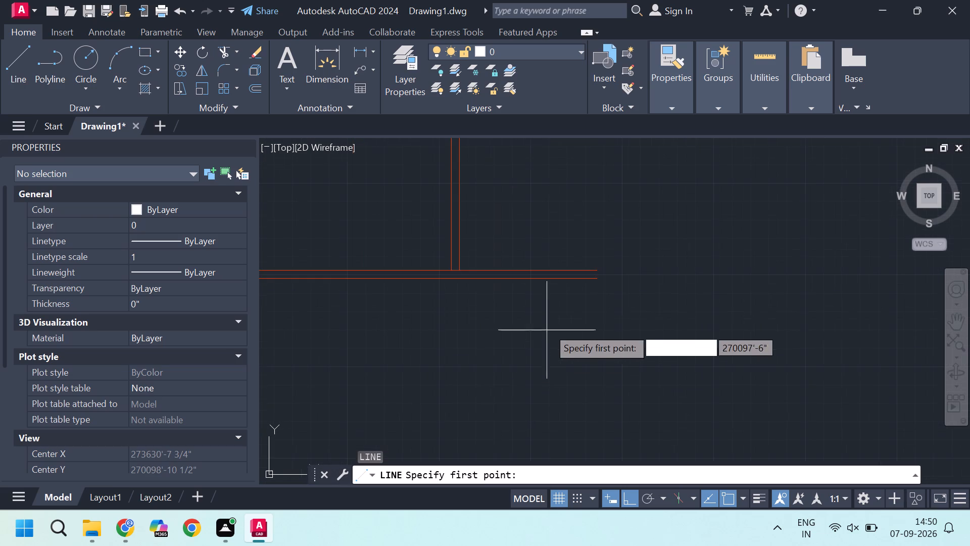
click(598, 281)
scroll(598, 282, down, 4)
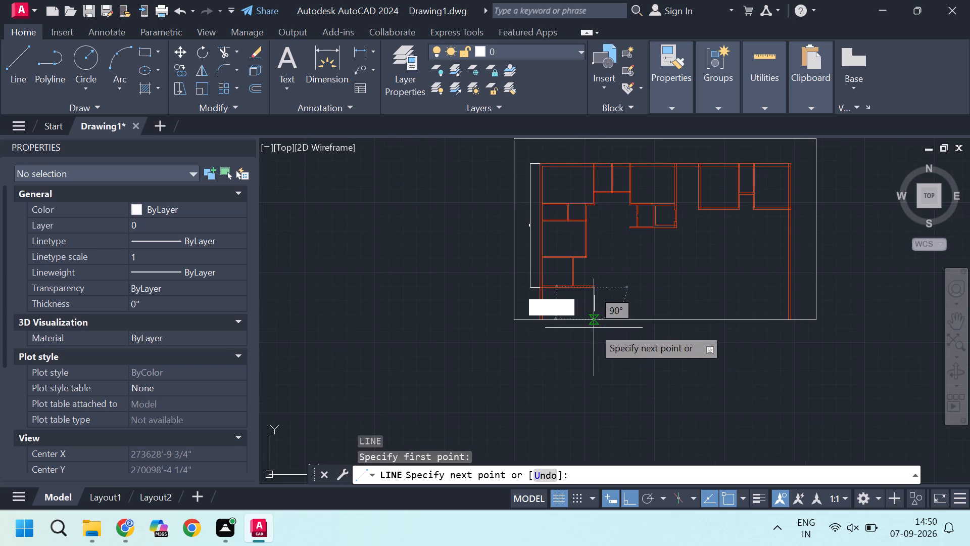
scroll(594, 328, up, 3)
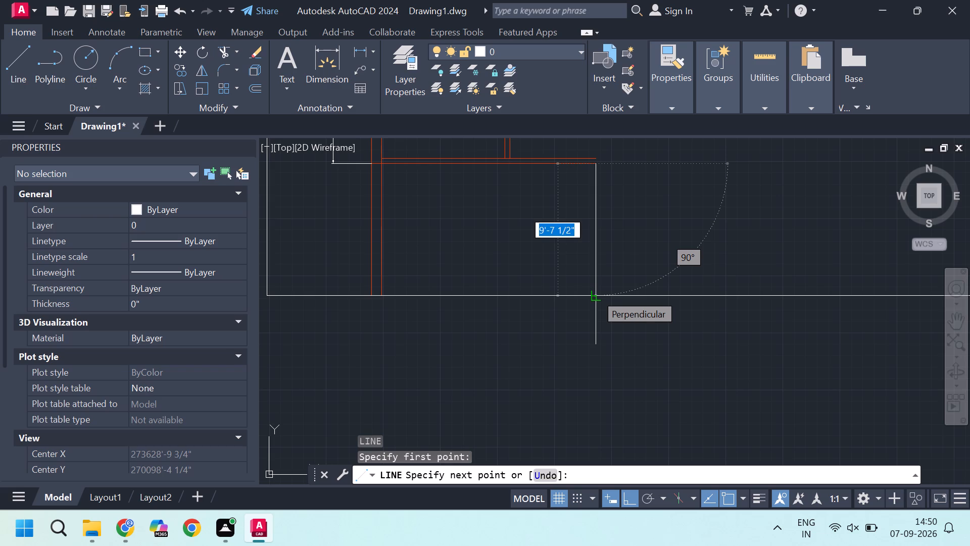
key(Escape)
Measure the distance from the building's outer northwest corner straight up to the plot's north boundary.
scroll(596, 294, down, 5)
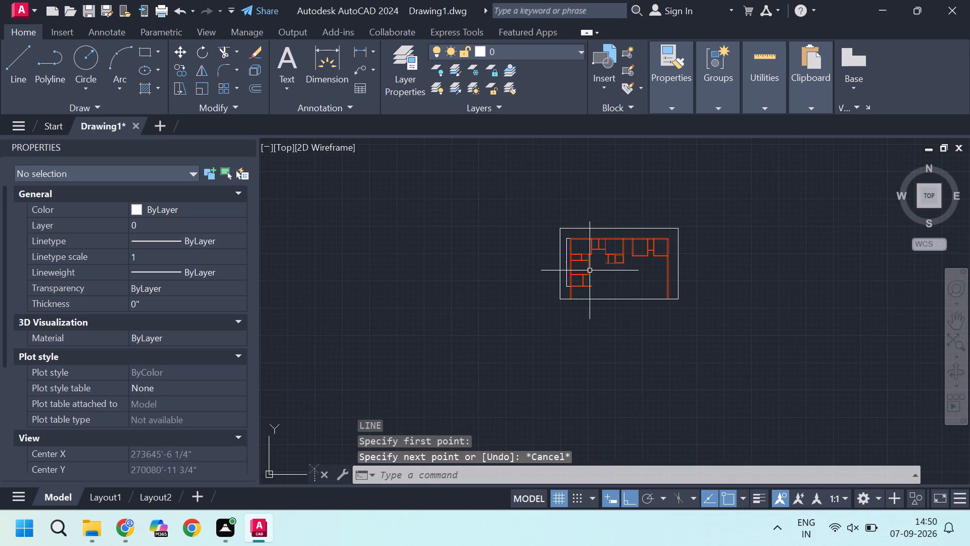
scroll(592, 210, up, 3)
scroll(522, 321, up, 2)
key(l)
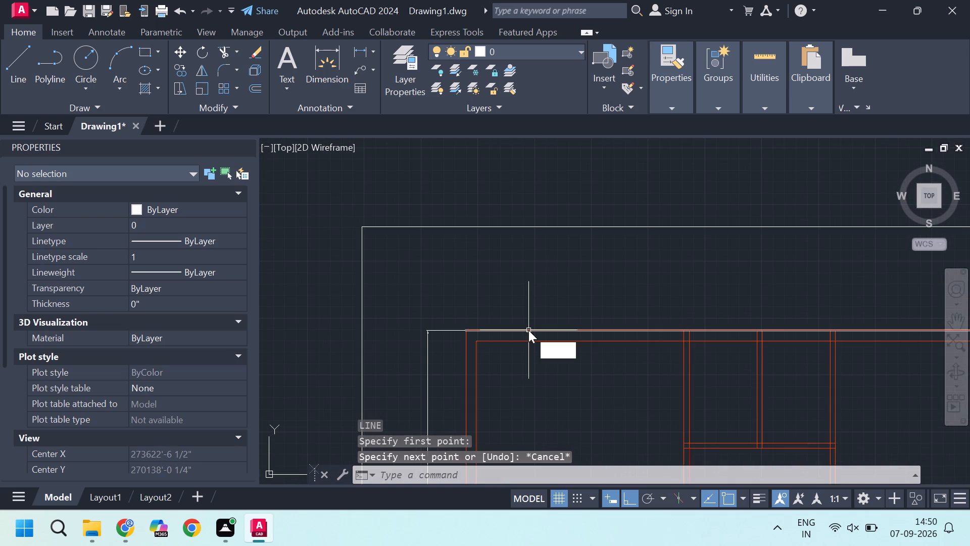
key(Return)
scroll(473, 330, up, 4)
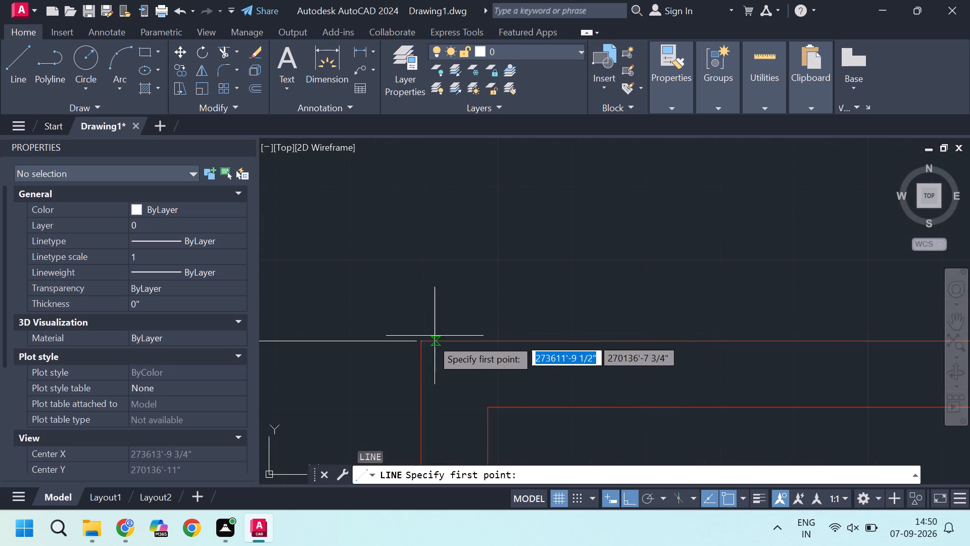
click(425, 343)
middle_drag(419, 194, 421, 396)
scroll(409, 345, down, 3)
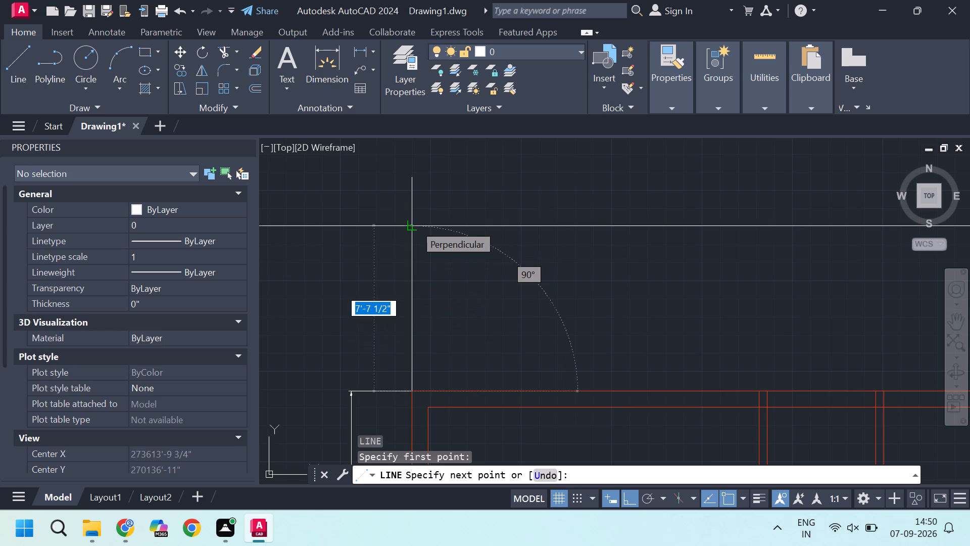
scroll(414, 224, down, 2)
key(Escape)
Measure the northwest room's north–south length along its west wall, from the inner northwest corner down to the first horizontal partition.
scroll(424, 298, up, 2)
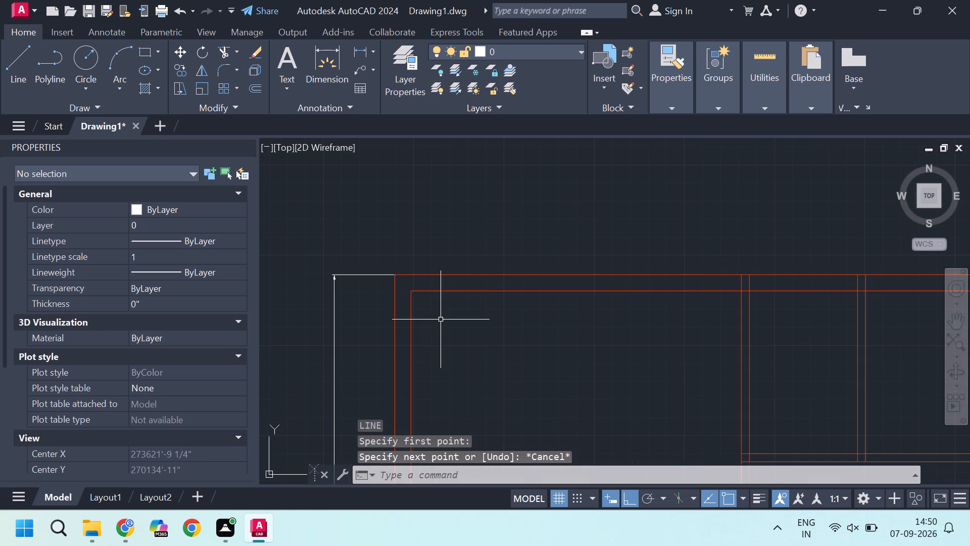
key(l)
key(Return)
scroll(432, 309, up, 2)
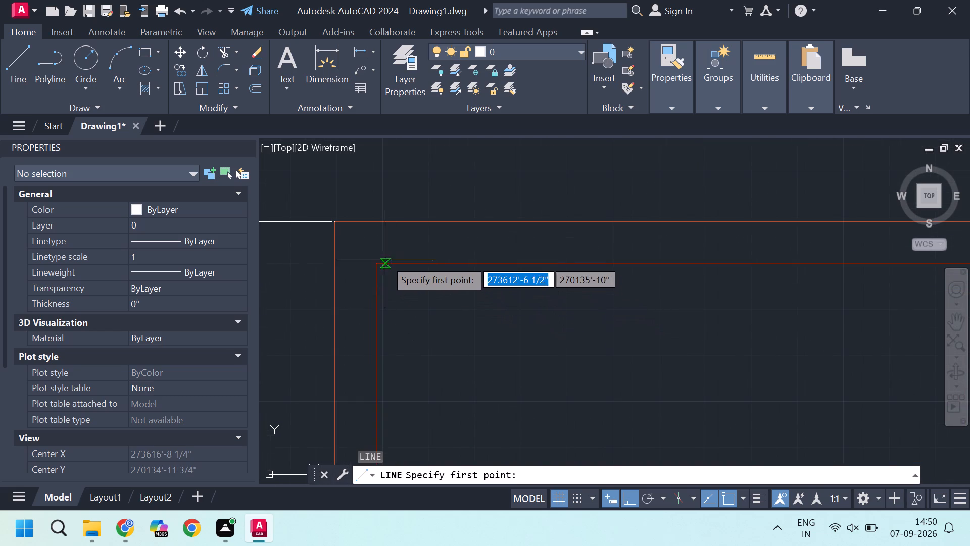
click(375, 265)
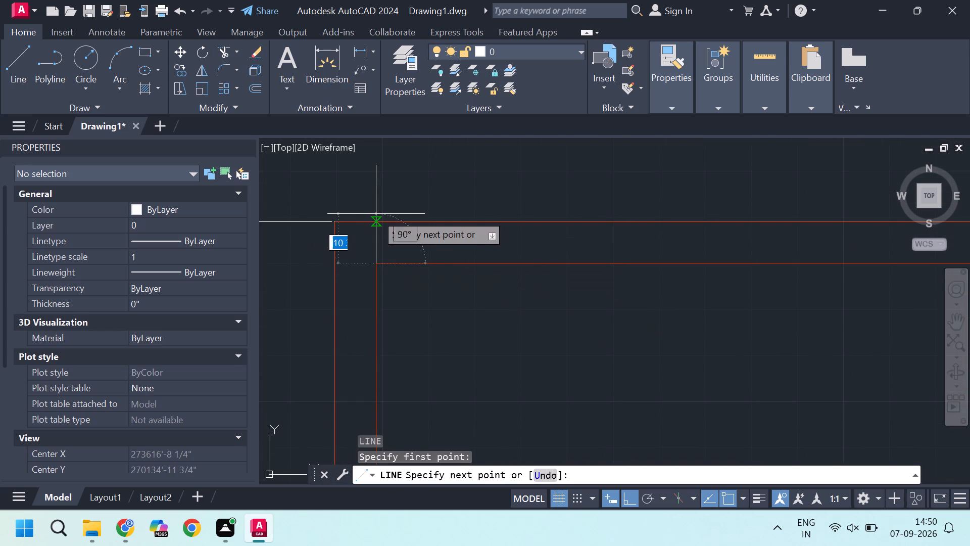
scroll(378, 222, down, 3)
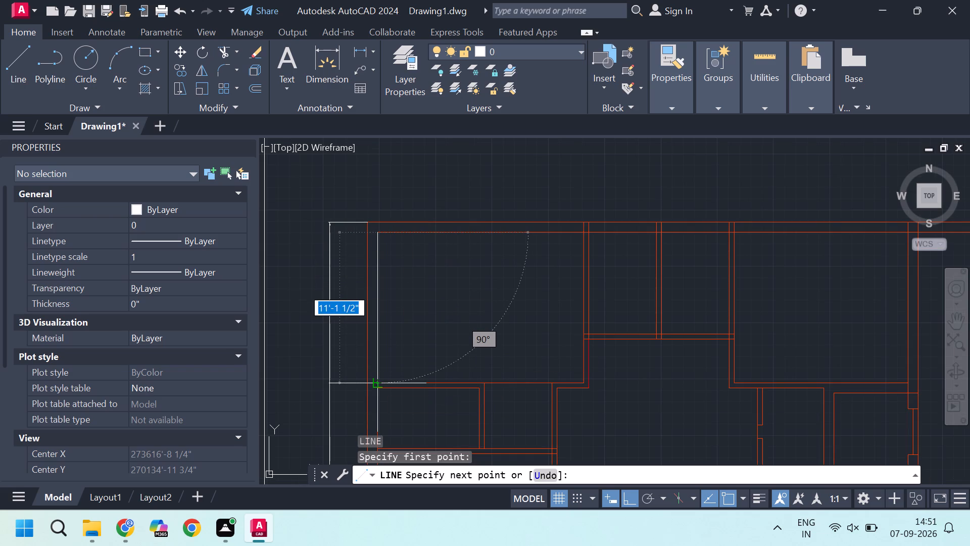
scroll(380, 391, up, 4)
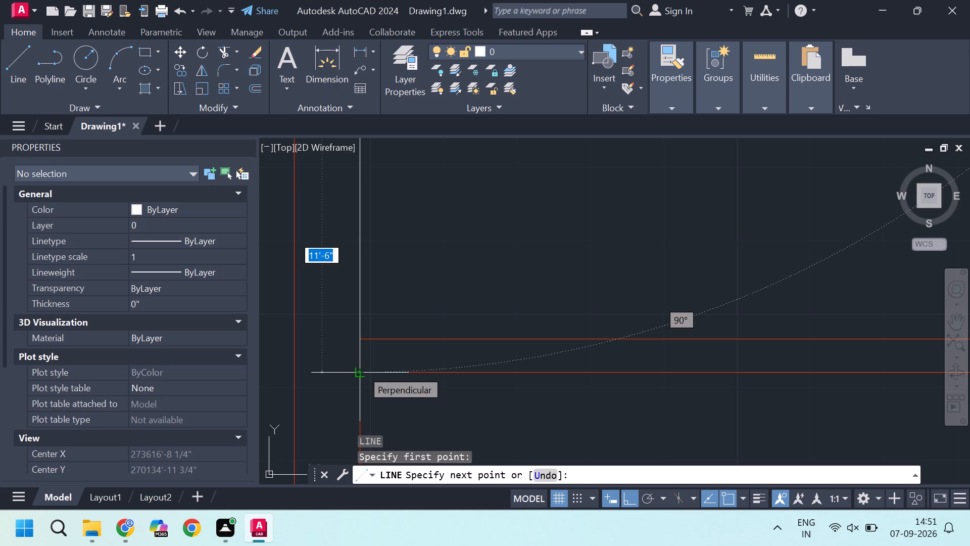
key(Escape)
Measure the small west room below it along the west wall's inner line, from partition to partition.
middle_drag(386, 370, 380, 353)
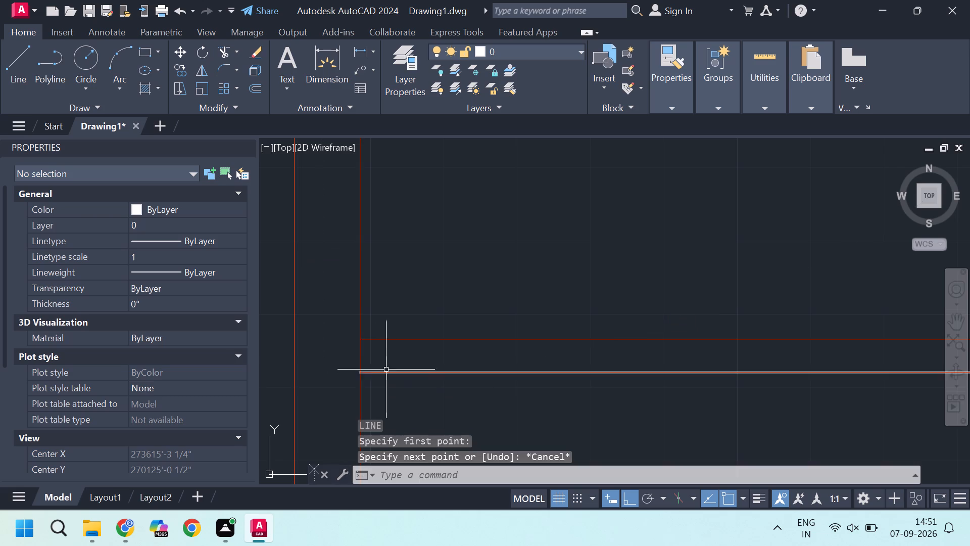
middle_drag(380, 353, 339, 292)
key(Return)
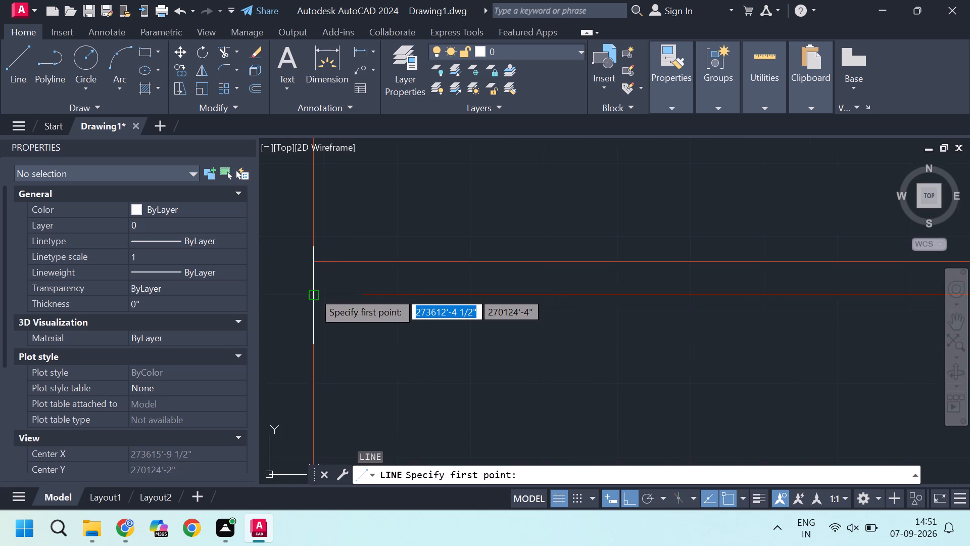
click(313, 292)
scroll(313, 293, down, 4)
scroll(324, 360, up, 3)
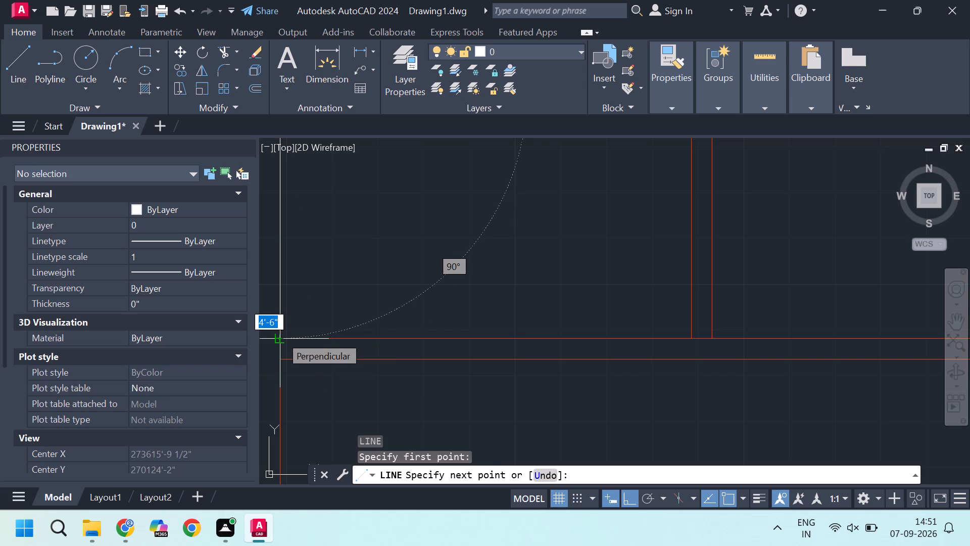
middle_drag(281, 337, 402, 312)
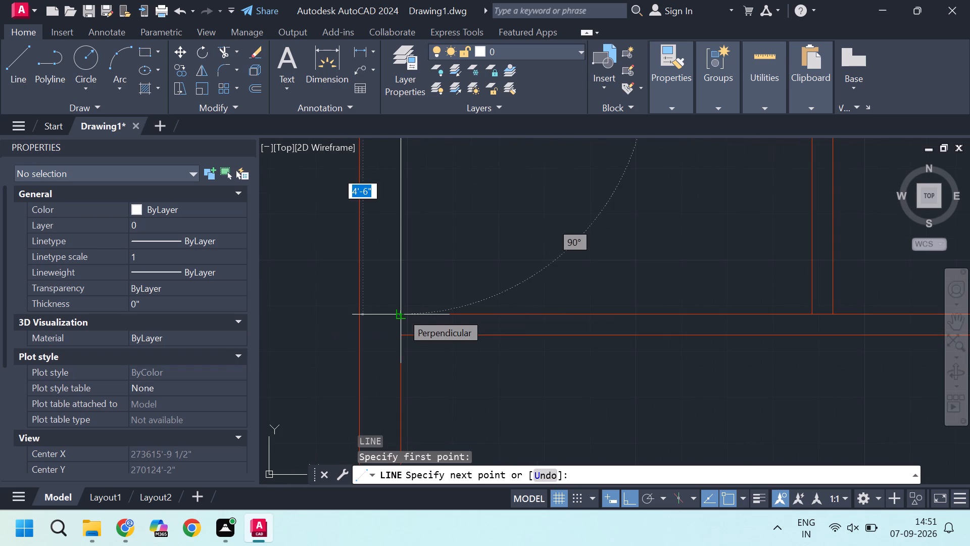
key(Escape)
Measure the north–south length of the third west room along the west wall's inner line, between its two horizontal partitions.
key(l)
key(Return)
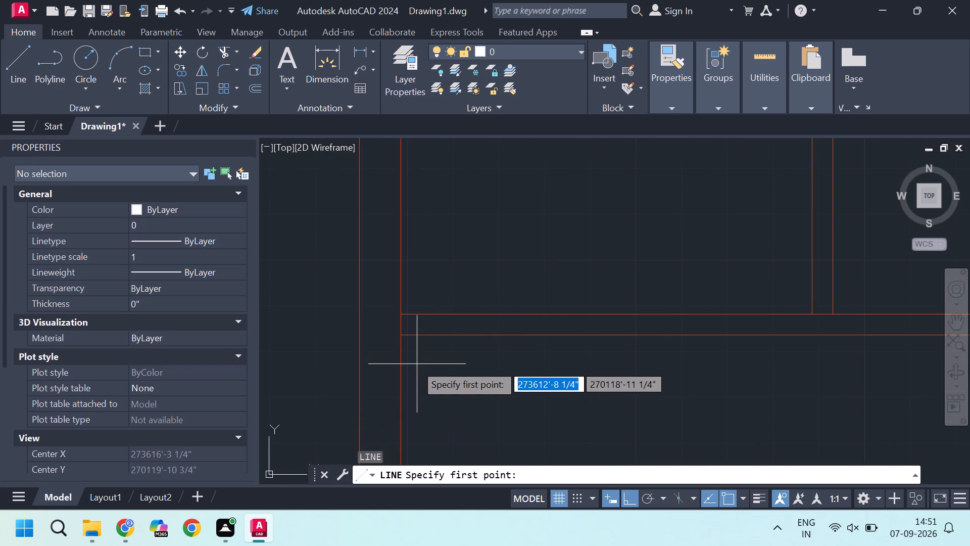
click(403, 336)
scroll(403, 336, down, 1)
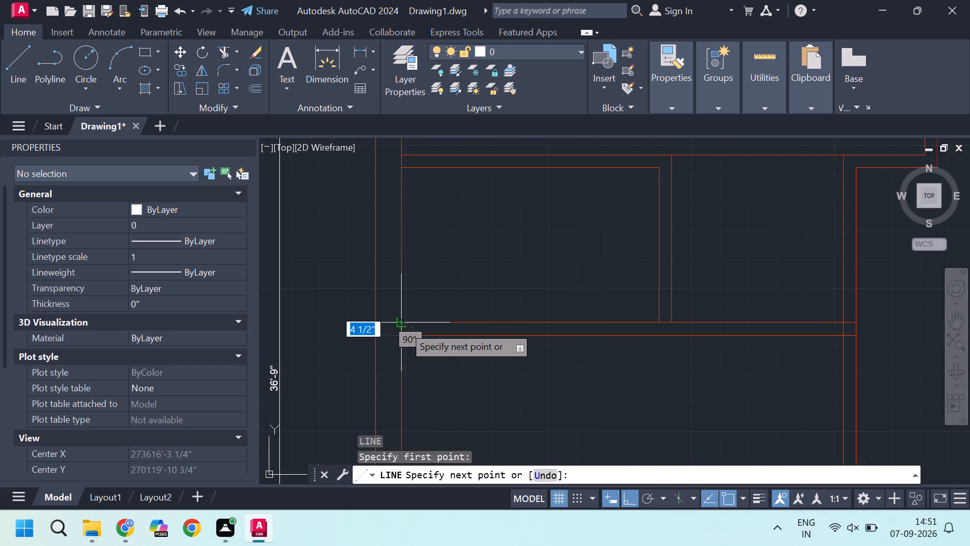
scroll(404, 326, down, 4)
scroll(401, 372, up, 4)
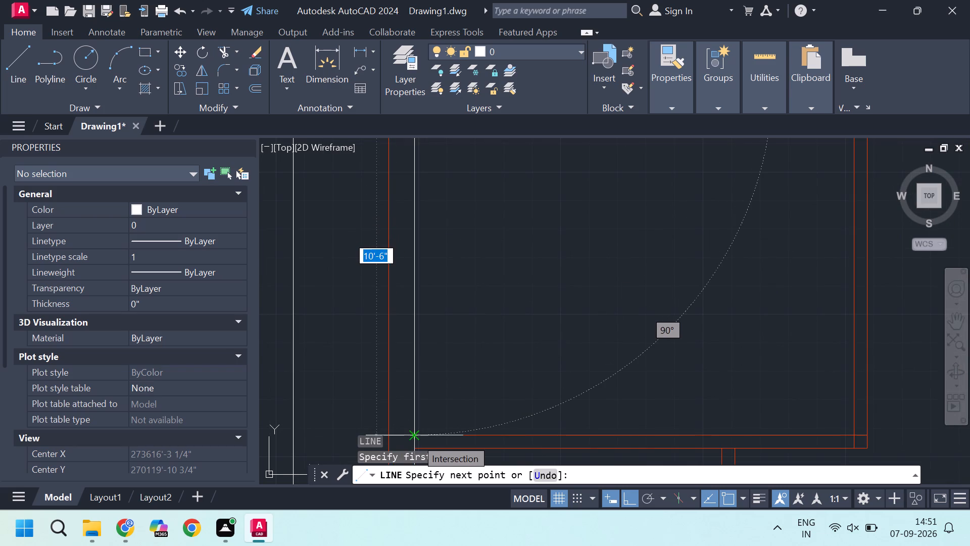
key(Escape)
Measure the thickness of the horizontal partition south of the third west room, at the west wall.
middle_drag(445, 412, 439, 365)
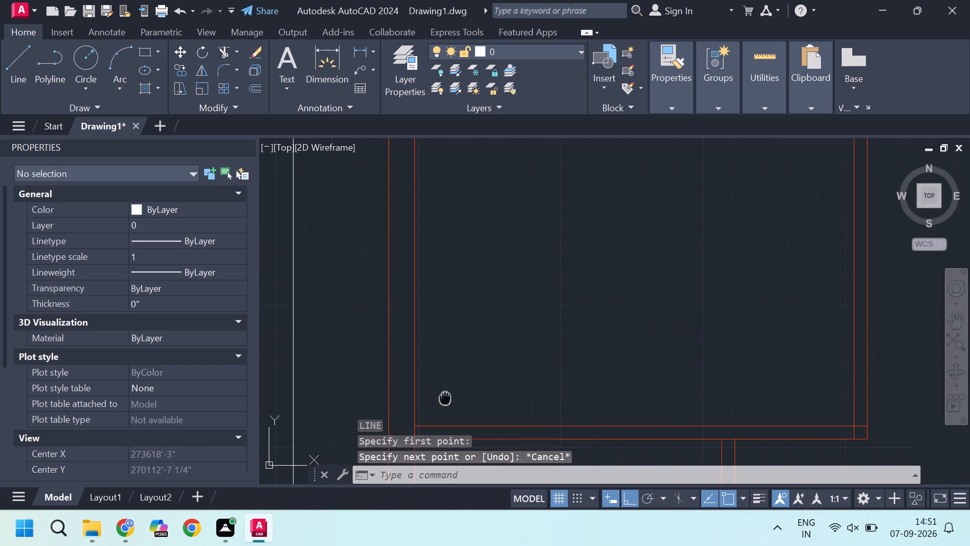
middle_drag(439, 365, 419, 294)
key(l)
key(Return)
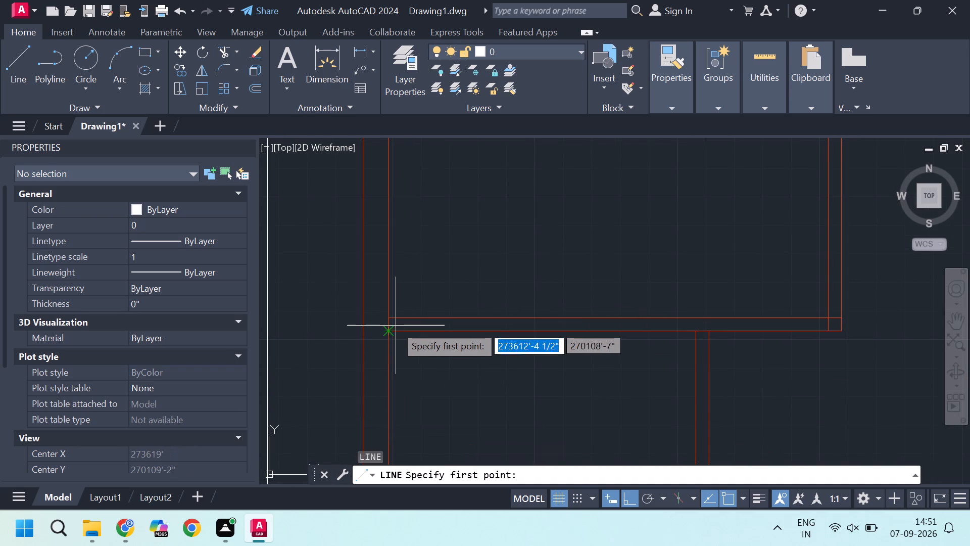
scroll(395, 327, up, 2)
click(380, 310)
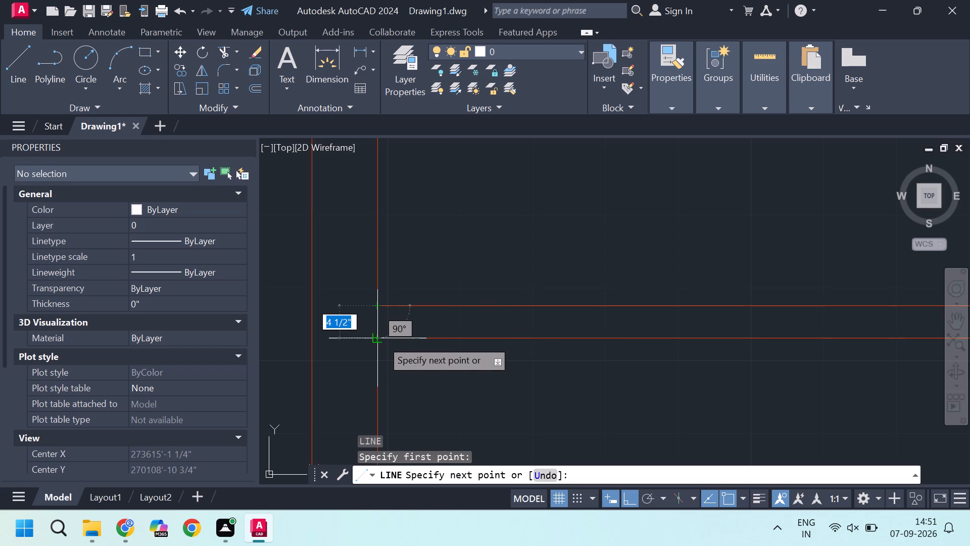
key(Escape)
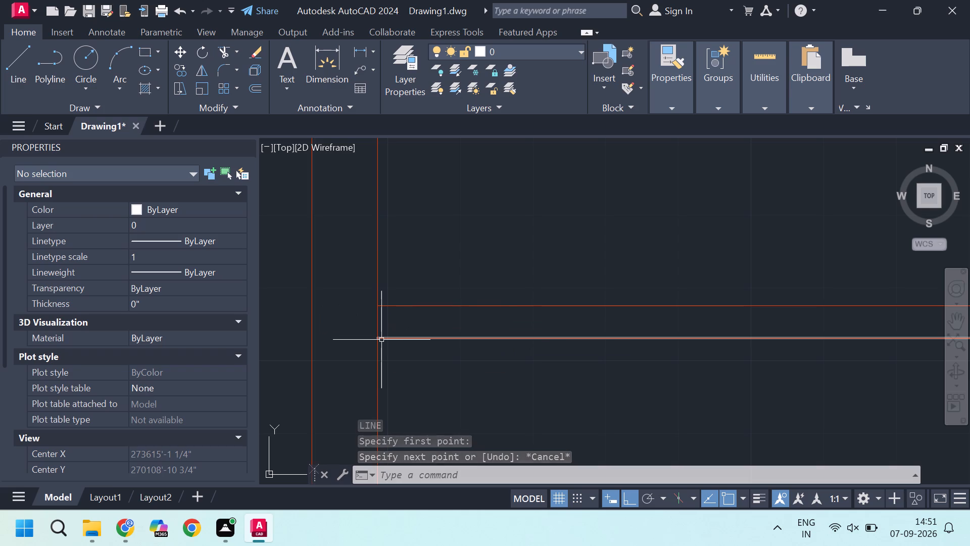
Measure the southwest room's north–south length along the west wall's inner line, from its north partition down toward the southernmost wall.
scroll(381, 340, down, 1)
middle_drag(426, 374, 390, 298)
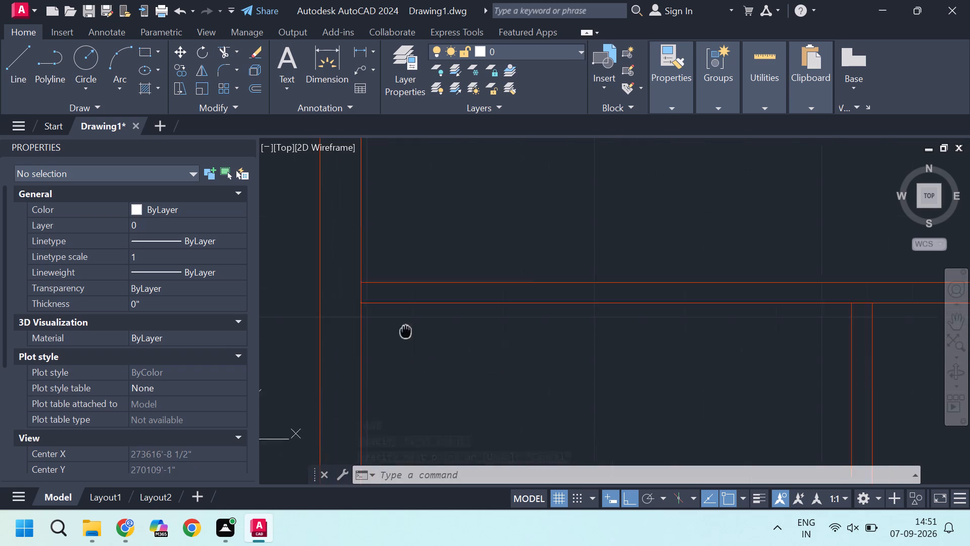
key(l)
key(Return)
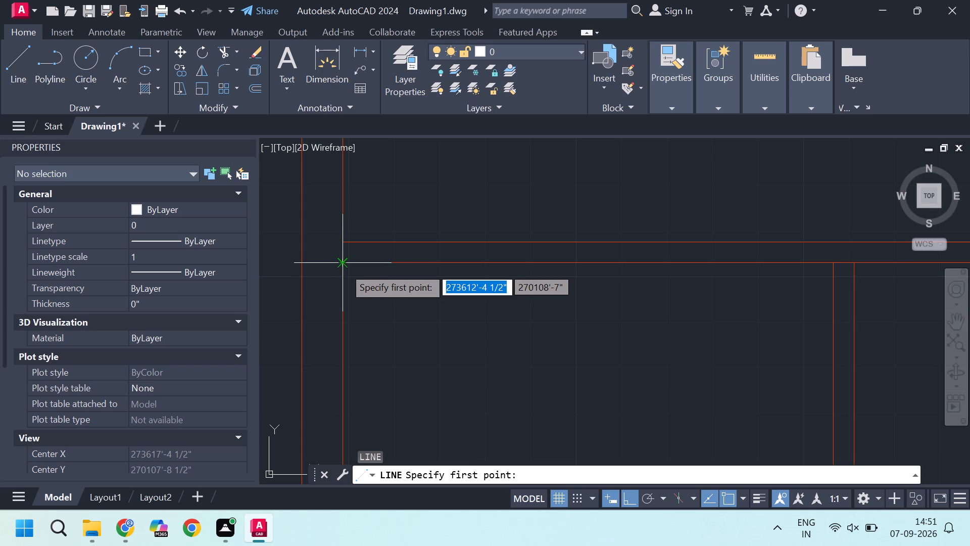
click(344, 266)
scroll(344, 266, down, 4)
scroll(356, 341, up, 4)
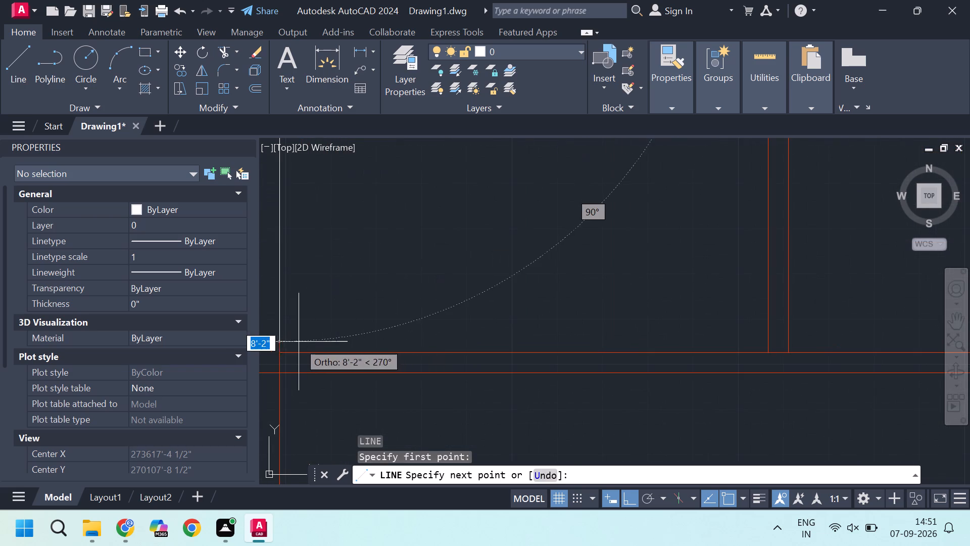
key(Escape)
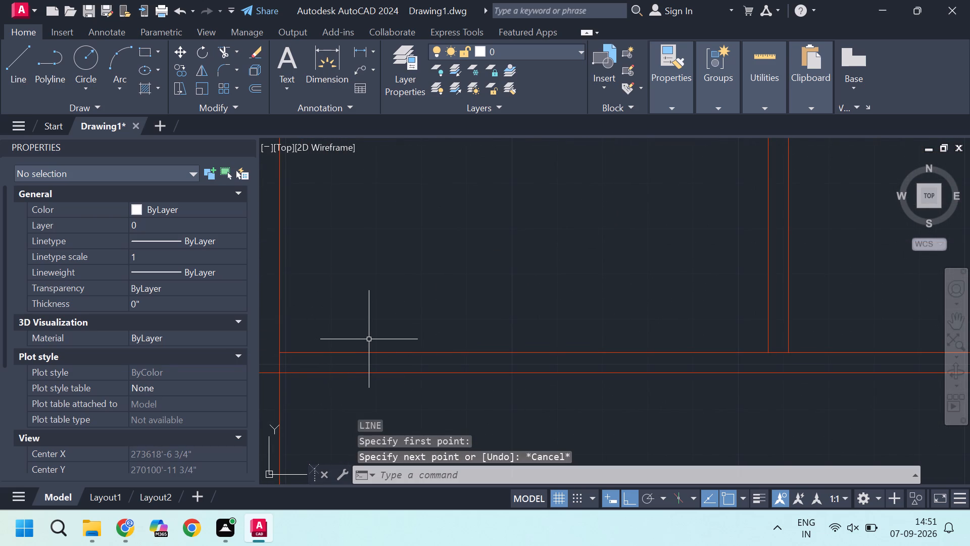
Trim away both west wall lines where they extend below the southernmost horizontal wall.
scroll(381, 335, down, 2)
scroll(389, 349, up, 1)
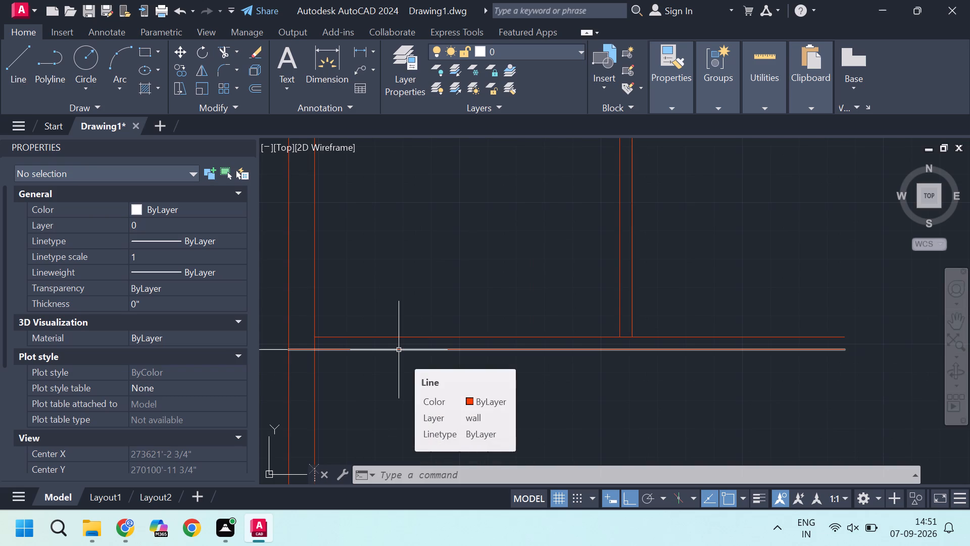
scroll(378, 381, down, 2)
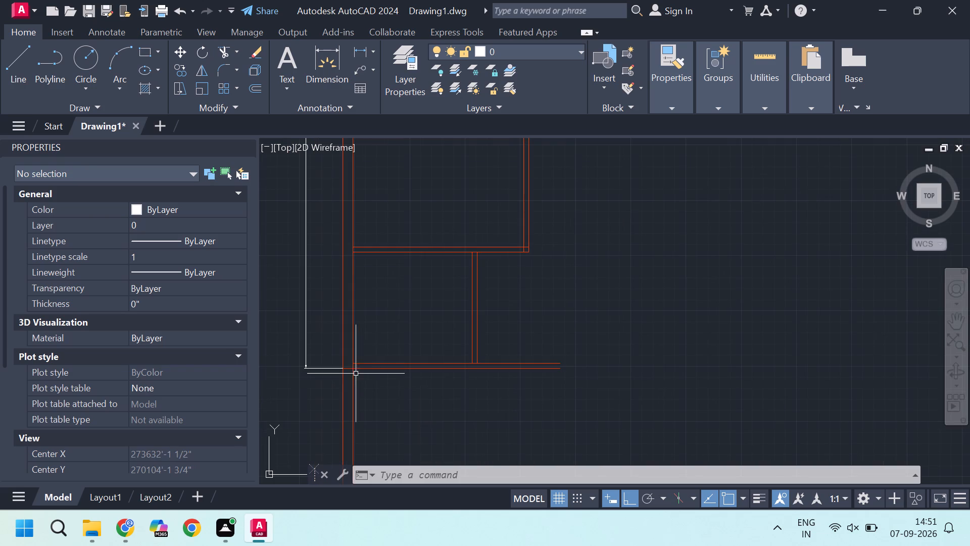
scroll(382, 362, up, 1)
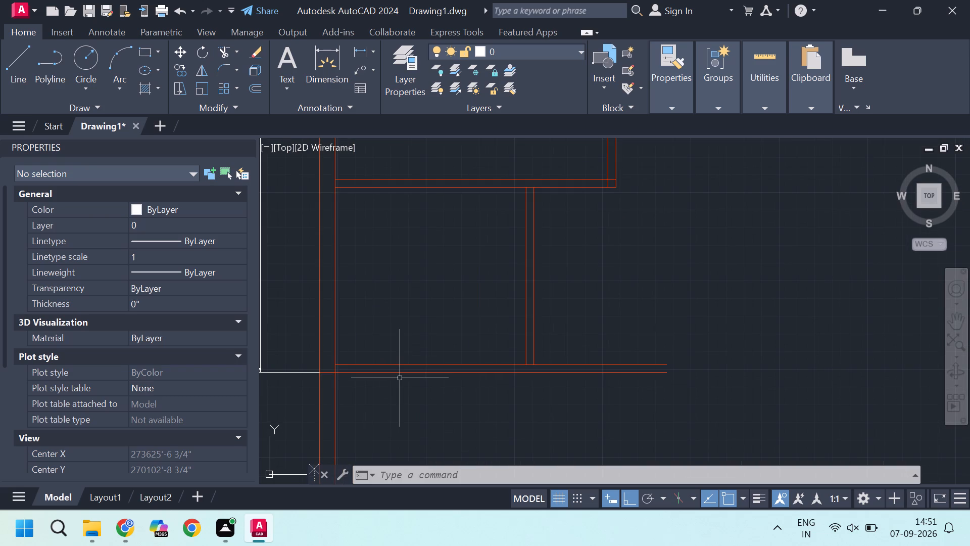
scroll(360, 386, up, 3)
scroll(377, 400, down, 2)
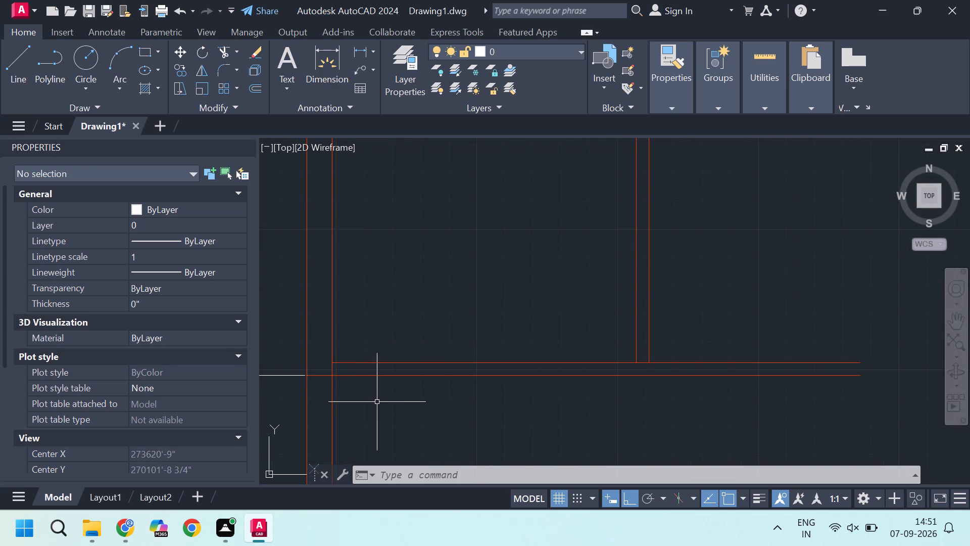
text(tr)
key(Return)
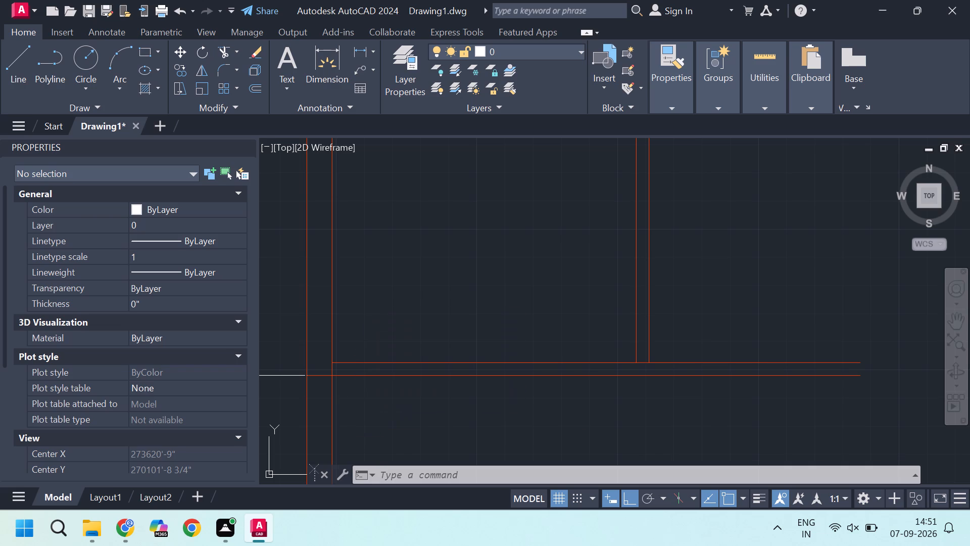
click(355, 398)
click(303, 400)
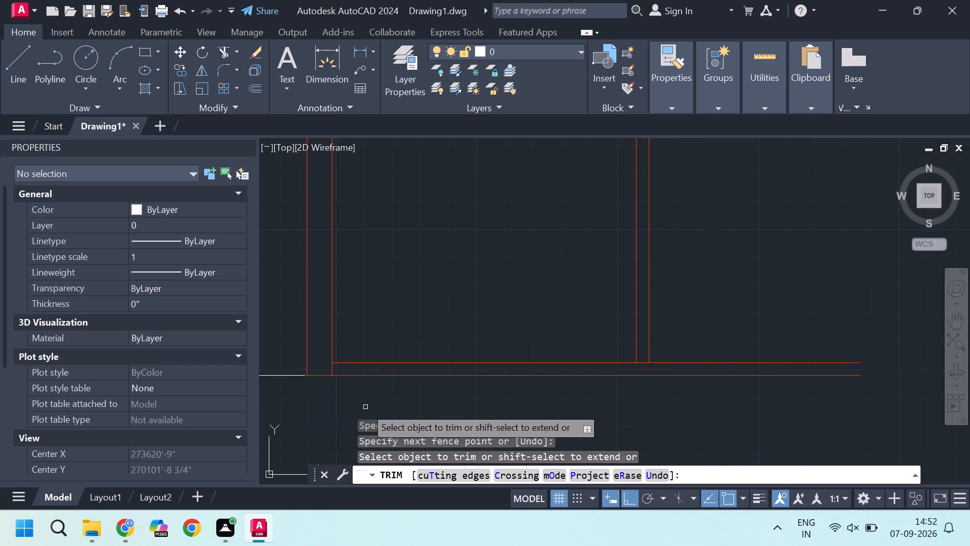
scroll(365, 407, down, 3)
middle_drag(475, 413, 455, 378)
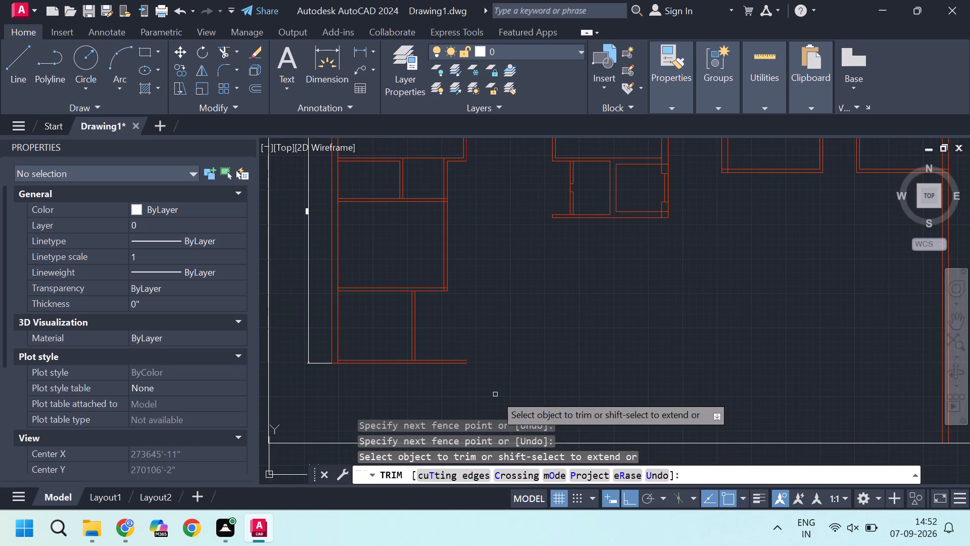
scroll(462, 376, up, 1)
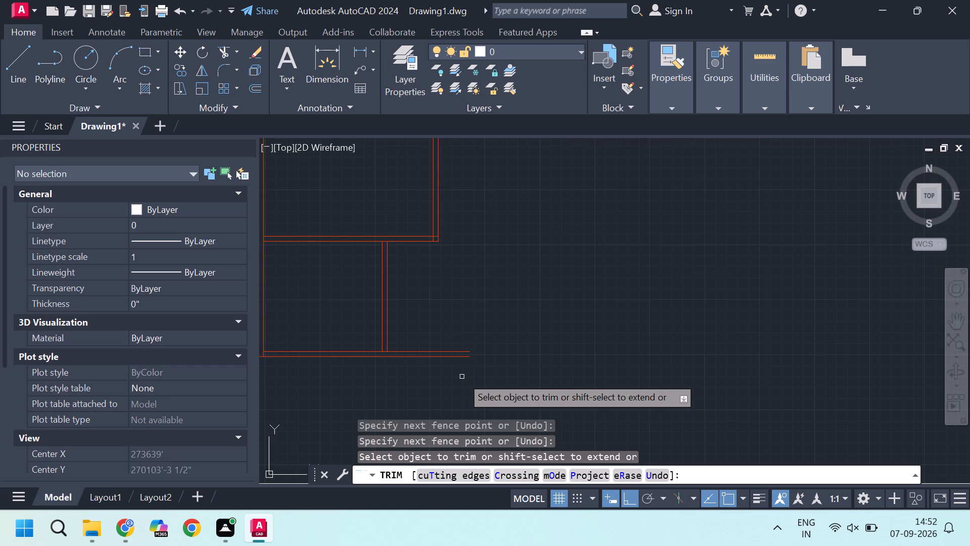
key(Escape)
Measure the southwest room's width along its south wall, from the vertical partition's west line to the west wall's inner line.
middle_drag(413, 335, 453, 342)
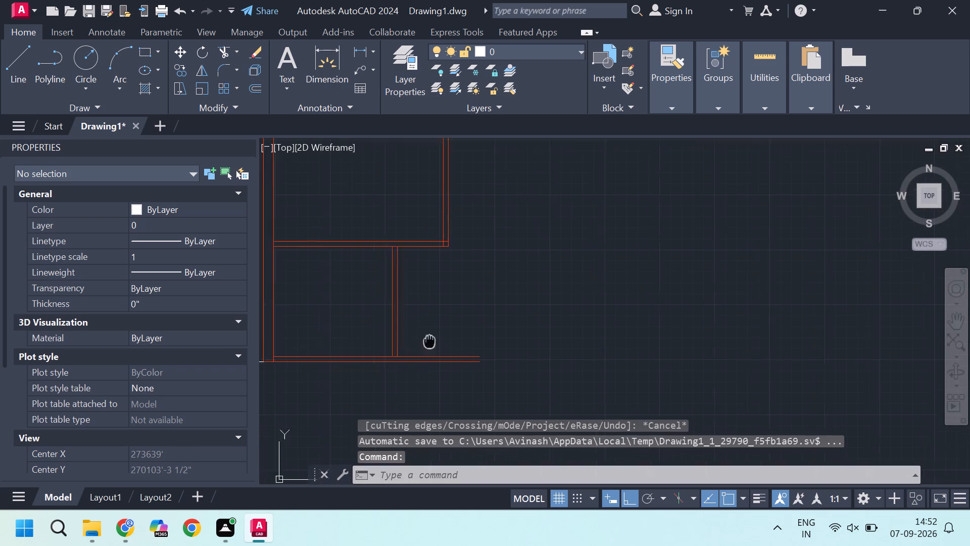
middle_drag(453, 342, 459, 342)
key(l)
key(Return)
scroll(418, 344, up, 2)
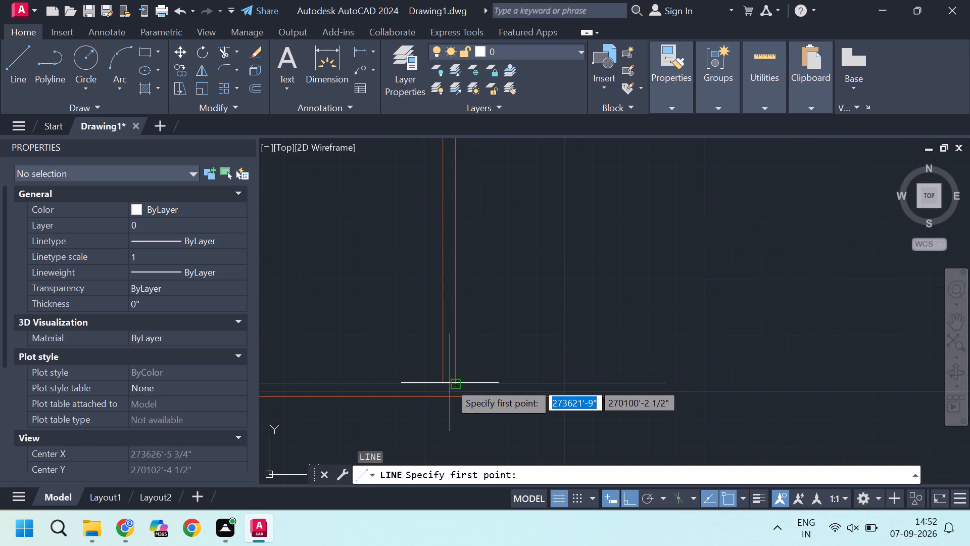
click(443, 383)
middle_drag(417, 376, 596, 376)
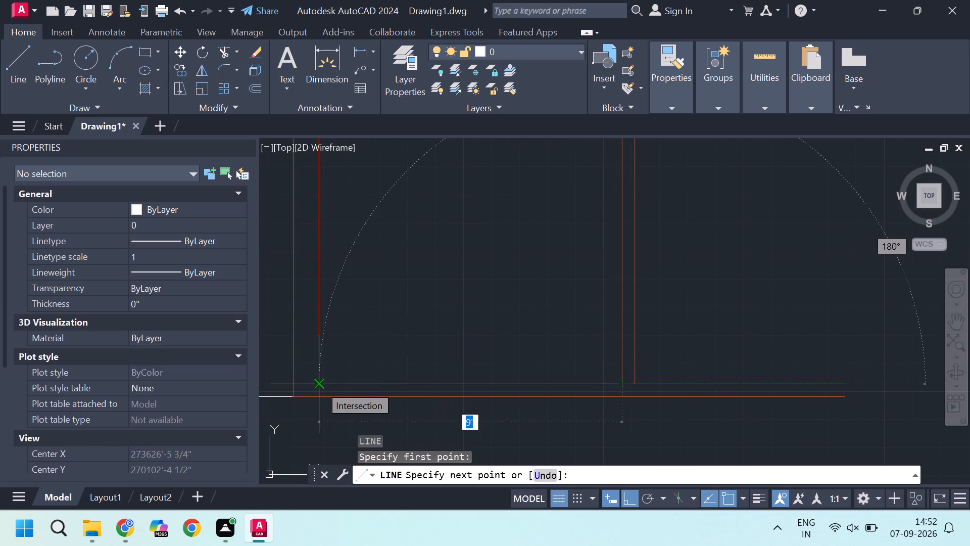
middle_drag(555, 275, 457, 453)
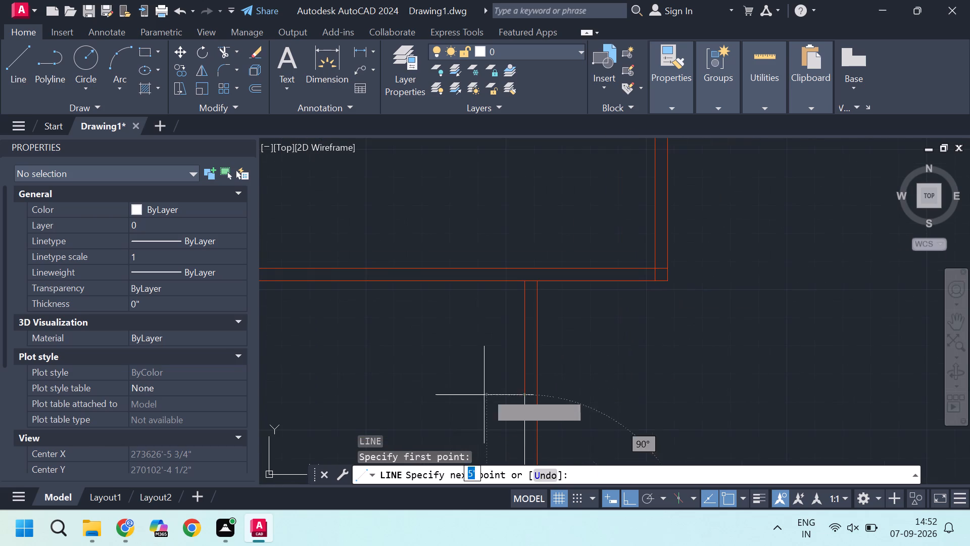
key(Escape)
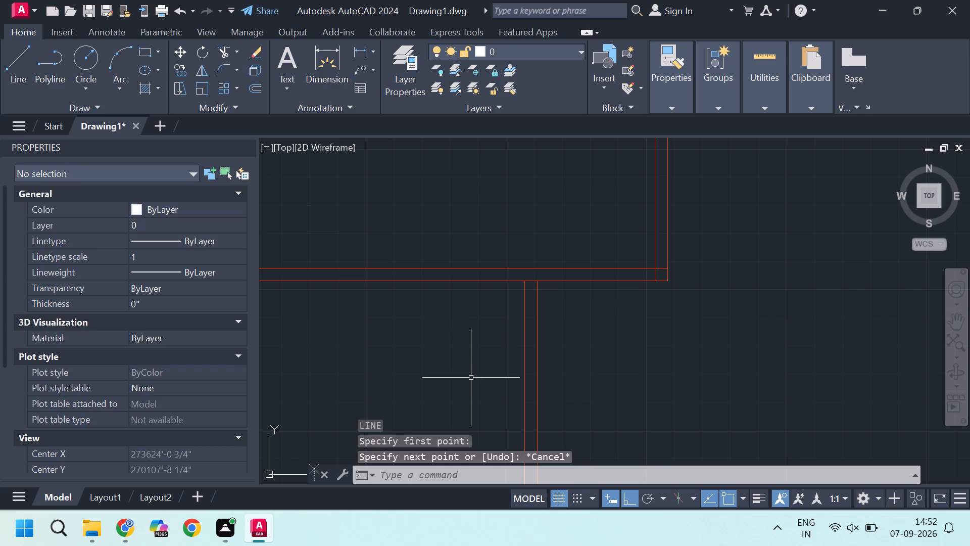
Offset the east line of the southwest room's vertical partition 12' to the east.
scroll(471, 378, down, 2)
middle_drag(558, 394, 472, 304)
scroll(433, 340, up, 1)
click(399, 319)
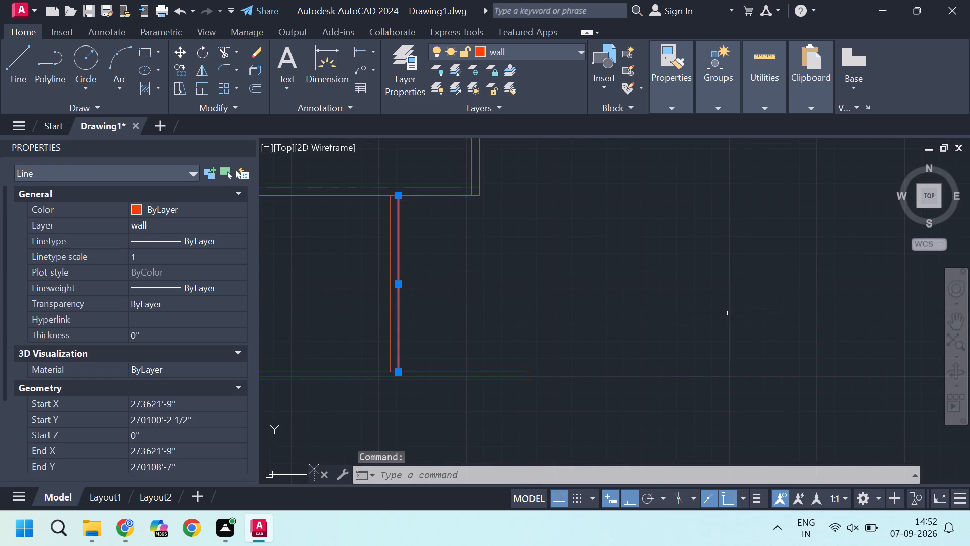
key(o)
key(Return)
text(12)
key(apostrophe)
key(Return)
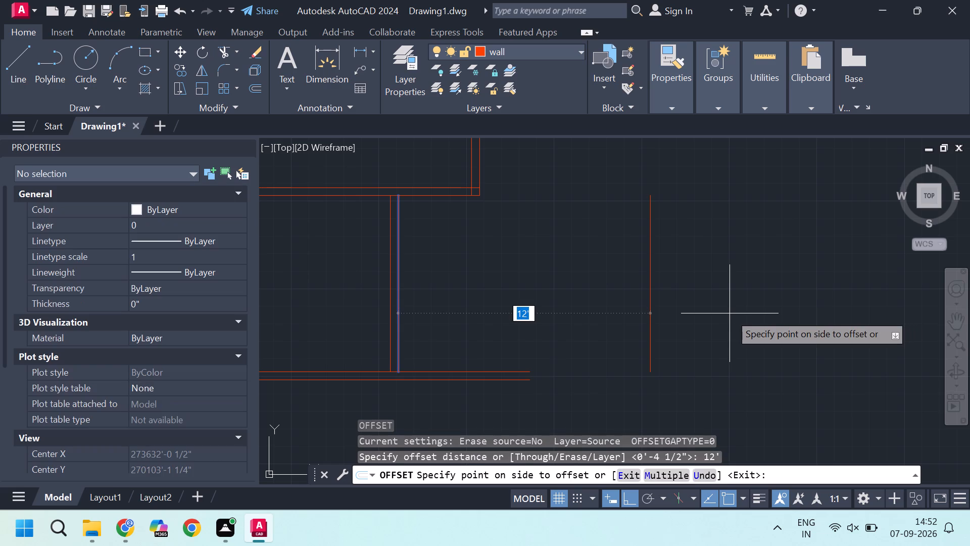
click(730, 313)
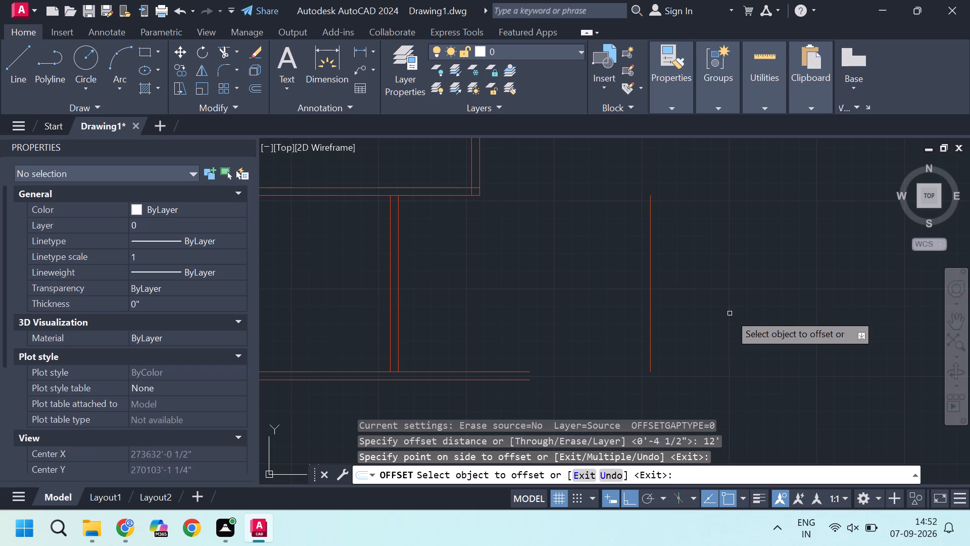
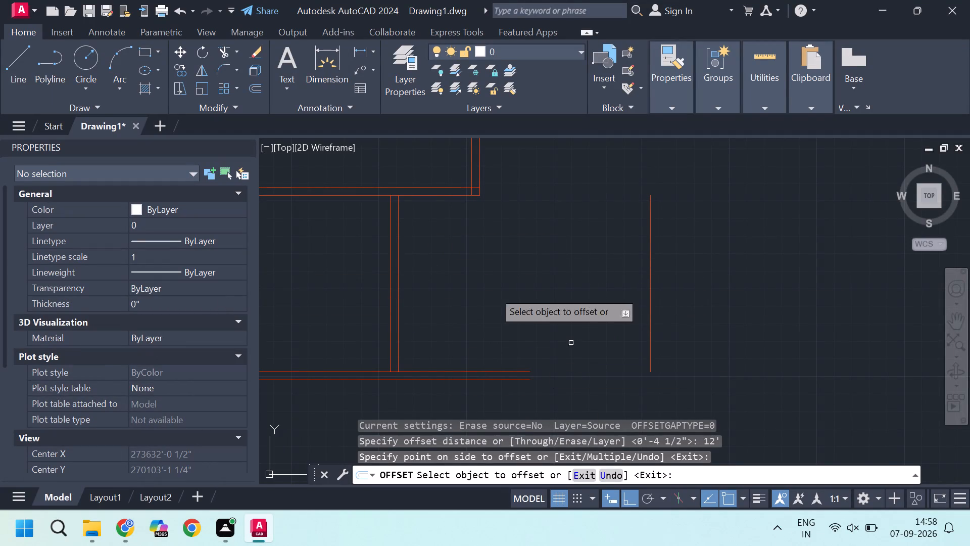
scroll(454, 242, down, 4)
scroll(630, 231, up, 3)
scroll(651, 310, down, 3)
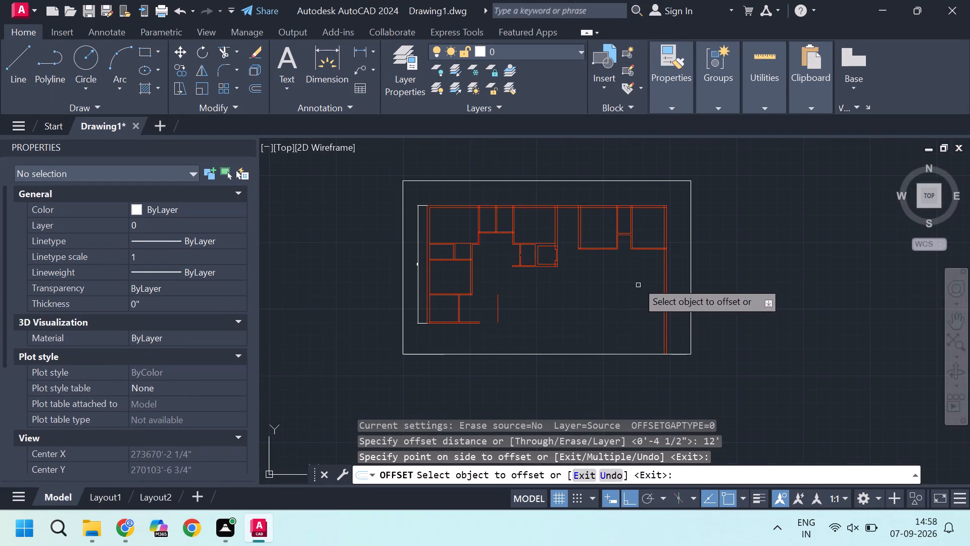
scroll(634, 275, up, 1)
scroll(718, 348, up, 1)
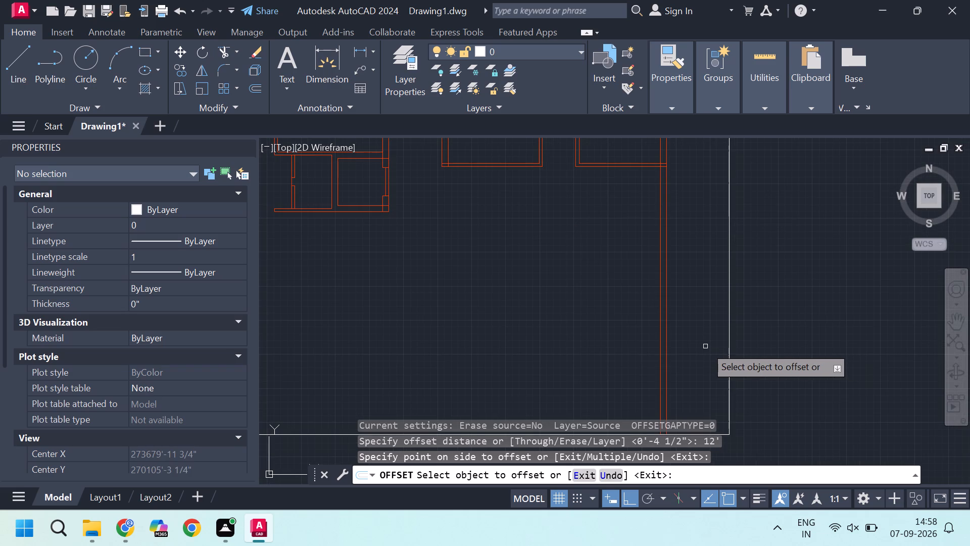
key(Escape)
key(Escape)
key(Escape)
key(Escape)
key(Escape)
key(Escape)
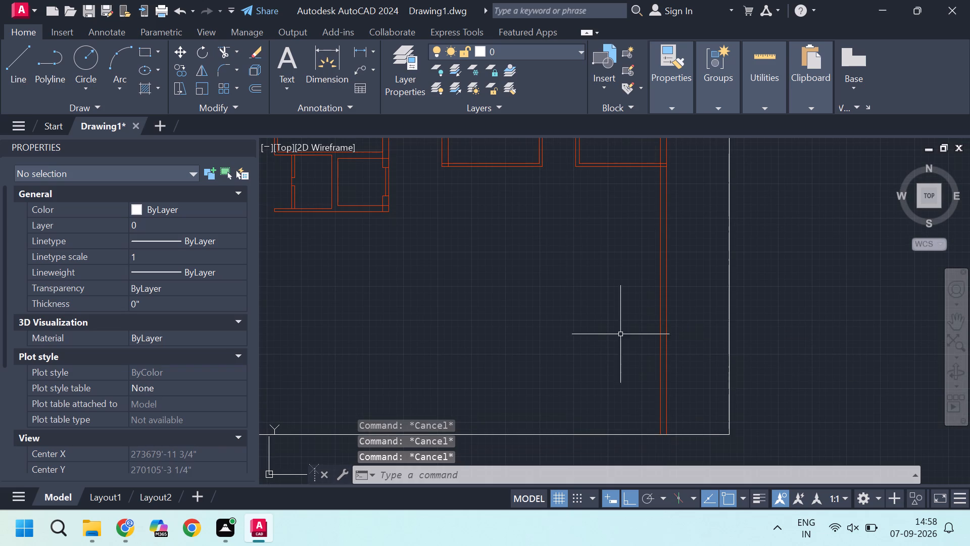
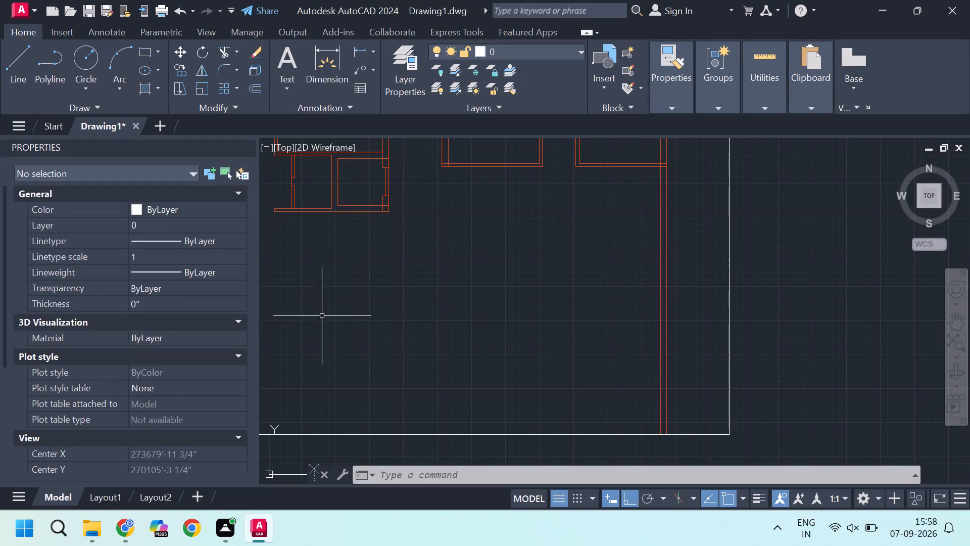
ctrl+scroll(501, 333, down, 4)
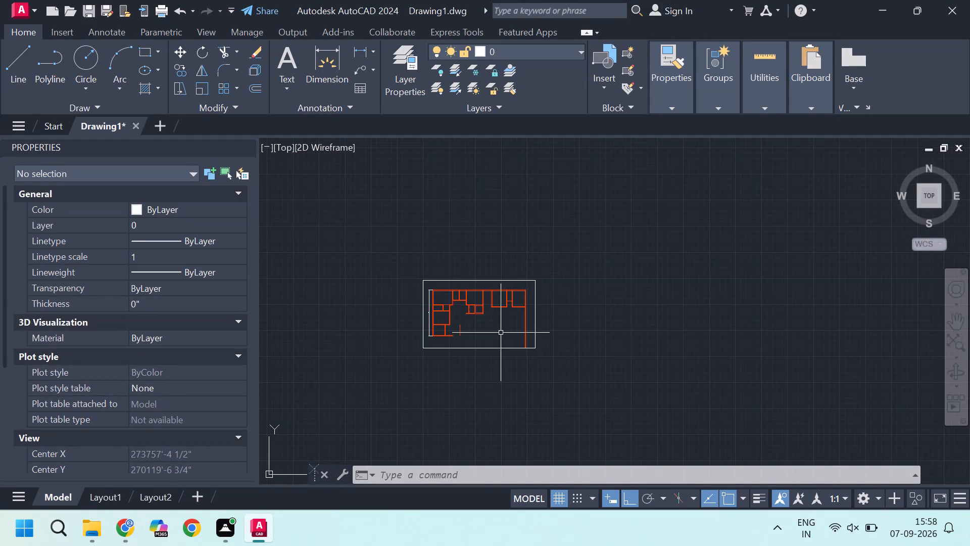
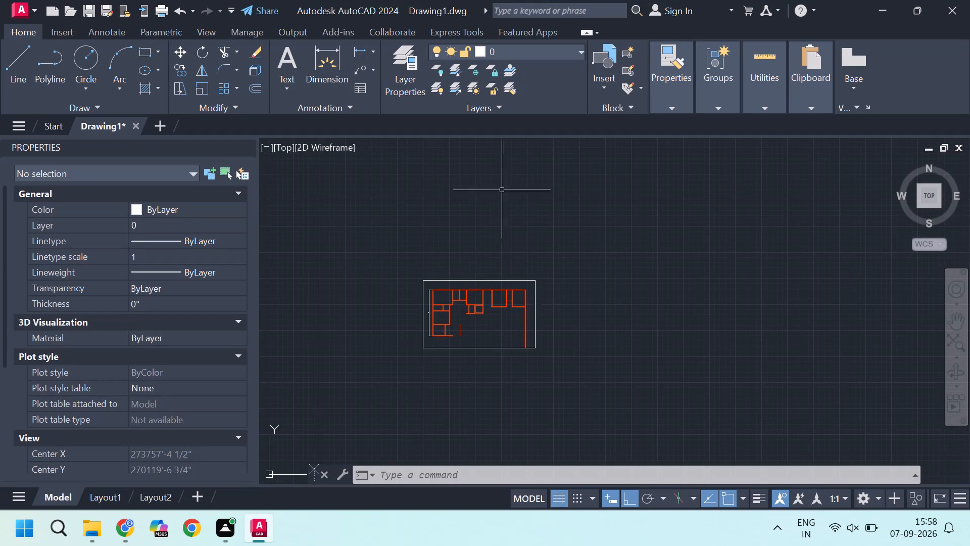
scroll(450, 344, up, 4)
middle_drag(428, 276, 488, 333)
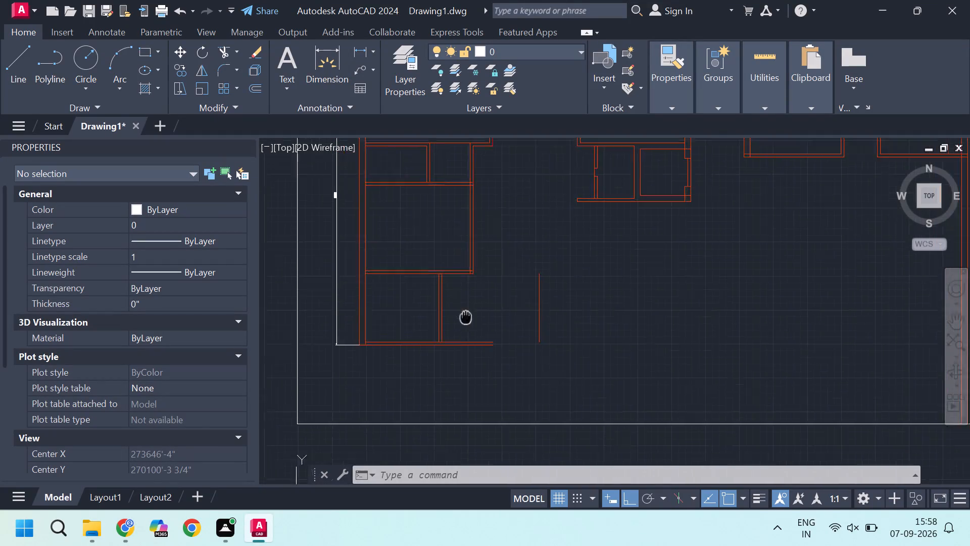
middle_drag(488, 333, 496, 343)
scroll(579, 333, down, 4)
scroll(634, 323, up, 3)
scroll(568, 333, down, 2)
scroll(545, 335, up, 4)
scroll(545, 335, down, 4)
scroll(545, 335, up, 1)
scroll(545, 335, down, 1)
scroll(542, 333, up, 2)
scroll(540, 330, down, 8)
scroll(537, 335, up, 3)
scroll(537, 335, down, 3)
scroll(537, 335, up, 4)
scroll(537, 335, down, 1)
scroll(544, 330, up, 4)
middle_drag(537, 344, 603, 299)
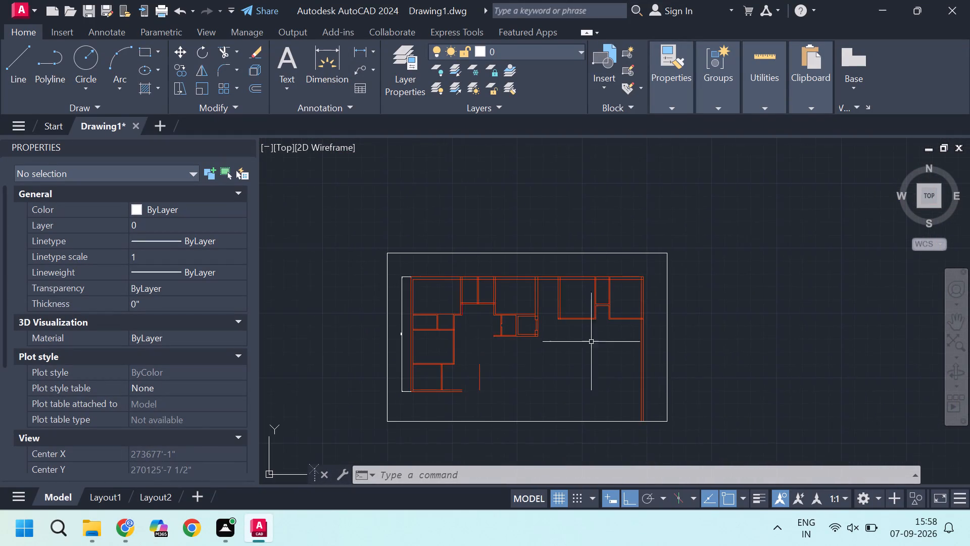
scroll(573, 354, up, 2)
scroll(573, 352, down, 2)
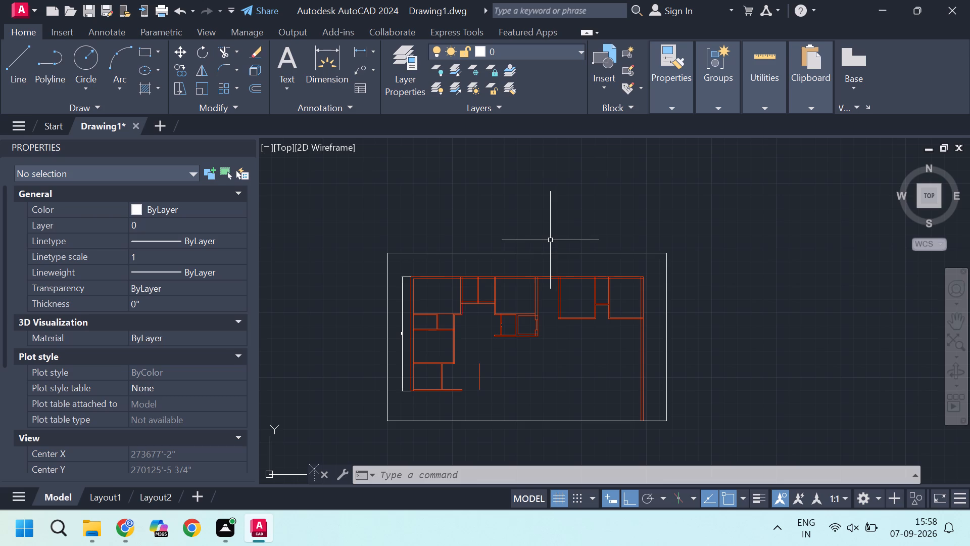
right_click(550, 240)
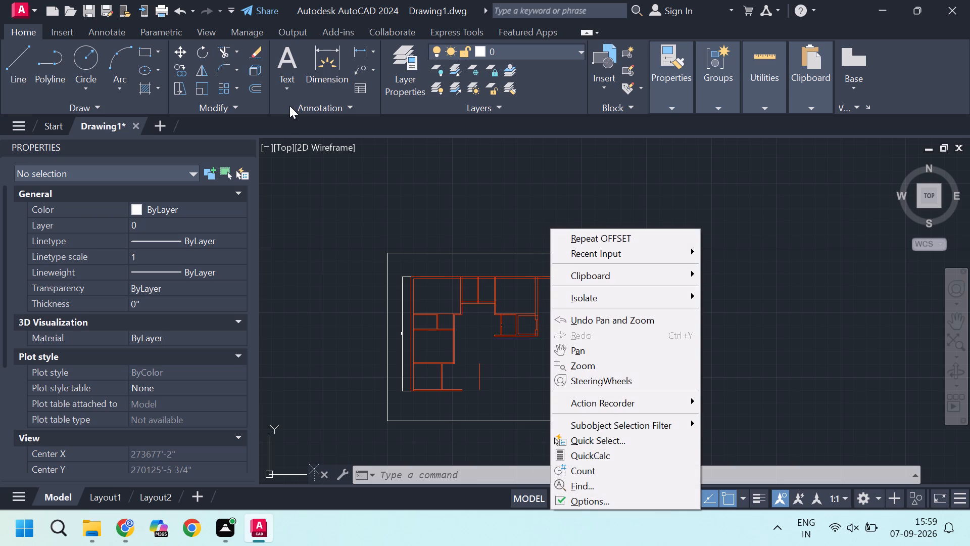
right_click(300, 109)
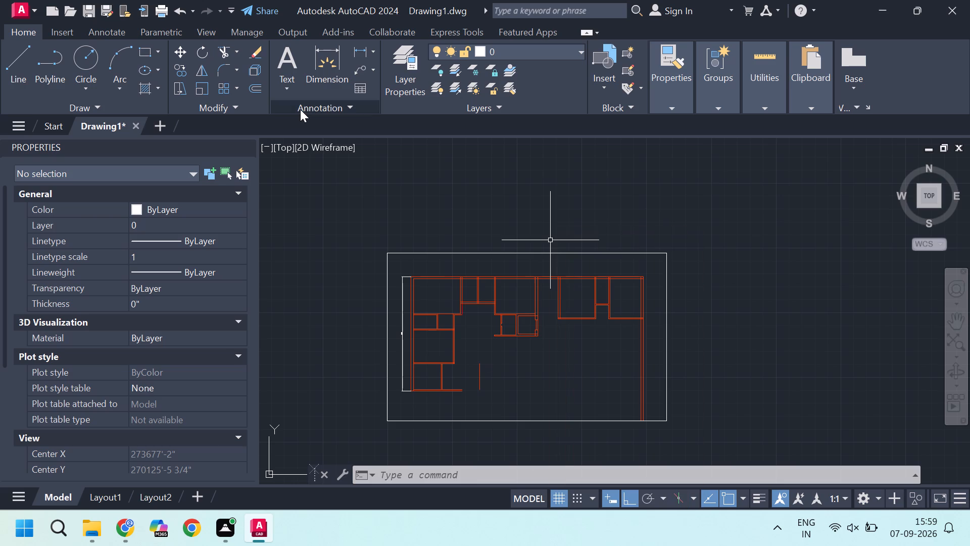
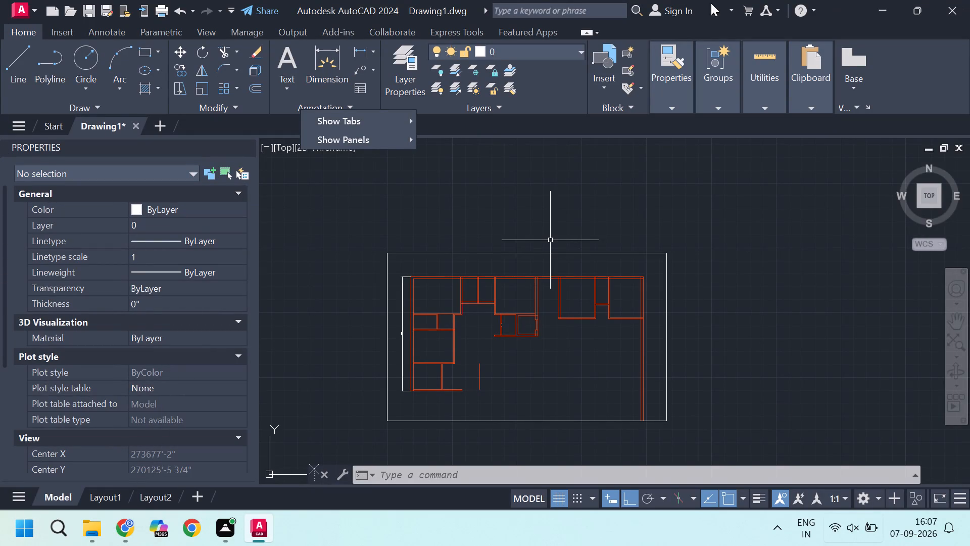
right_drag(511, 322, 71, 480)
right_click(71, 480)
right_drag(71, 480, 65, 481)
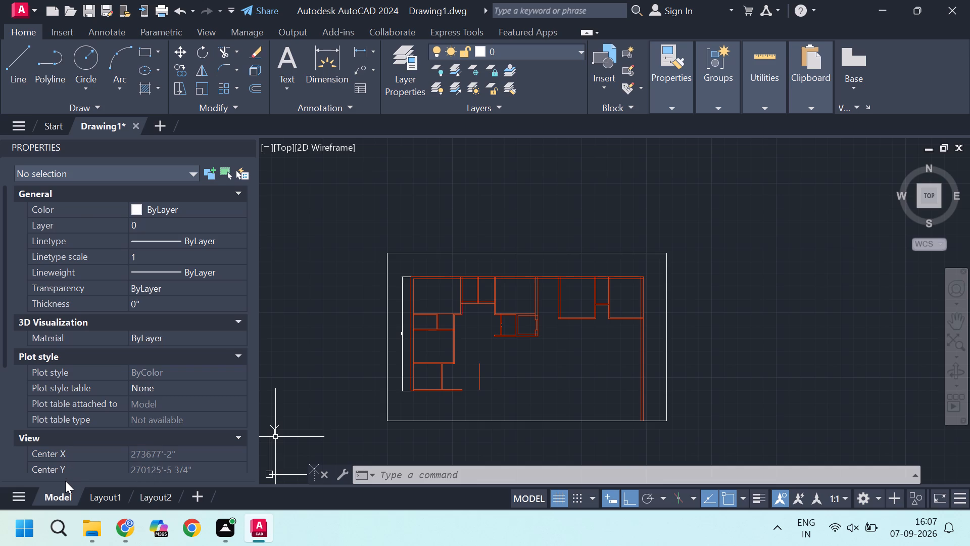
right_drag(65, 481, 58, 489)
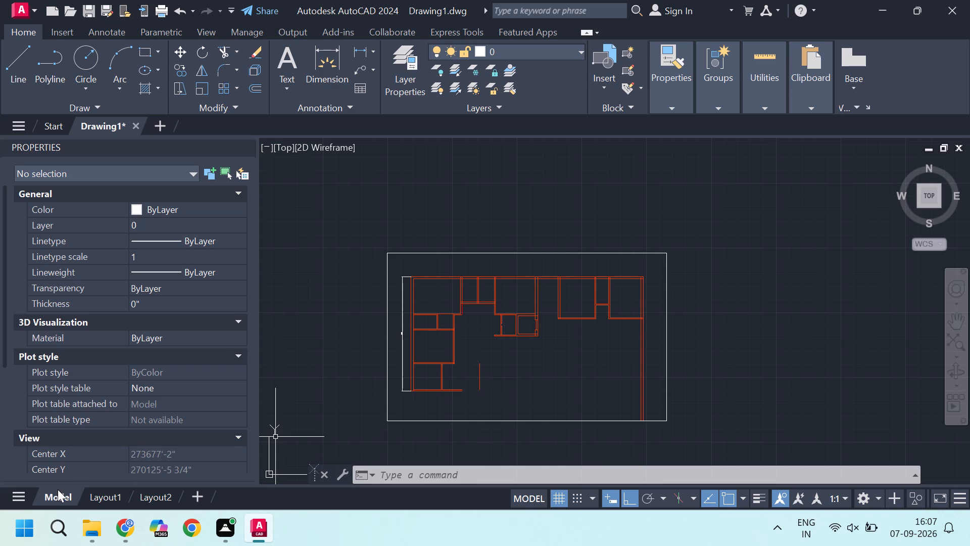
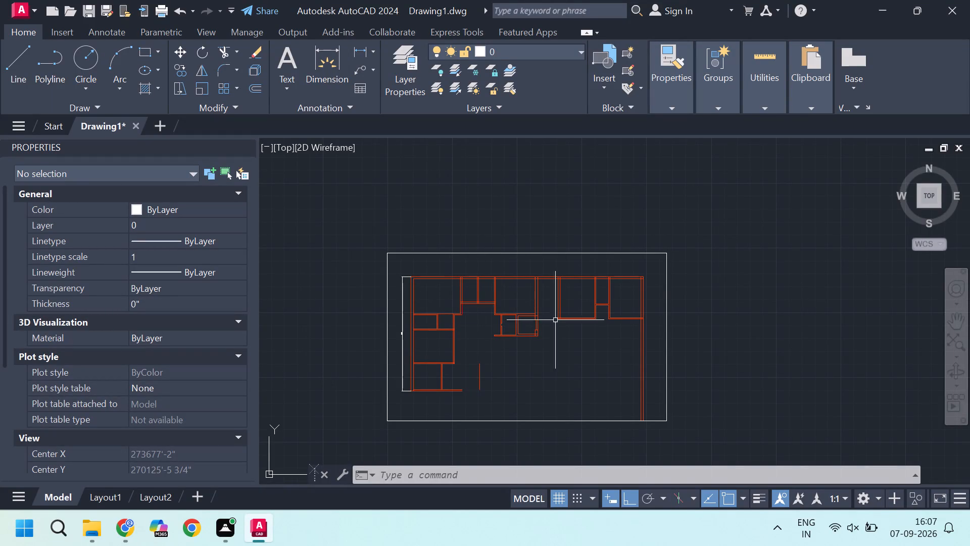
Check the south room's width between the partition's east face and the separate vertical wall line.
scroll(613, 332, down, 2)
scroll(575, 329, up, 2)
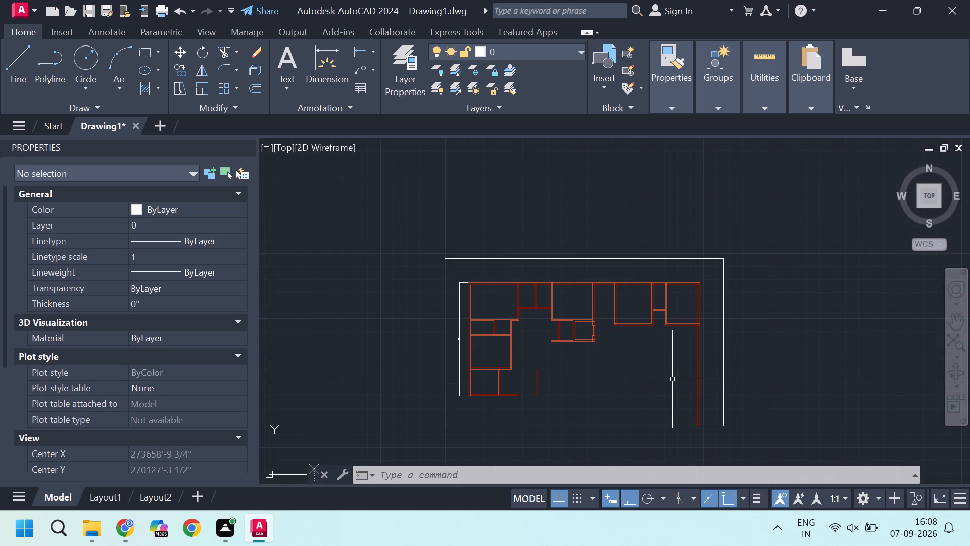
scroll(519, 322, up, 3)
middle_drag(539, 392, 669, 293)
scroll(694, 285, down, 2)
scroll(668, 350, up, 2)
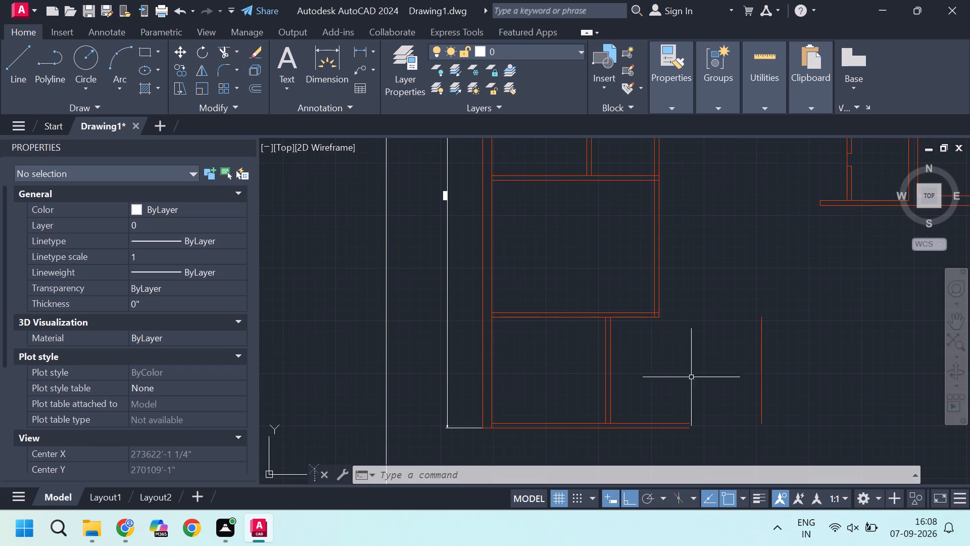
scroll(696, 385, up, 1)
scroll(639, 369, down, 1)
scroll(743, 388, up, 1)
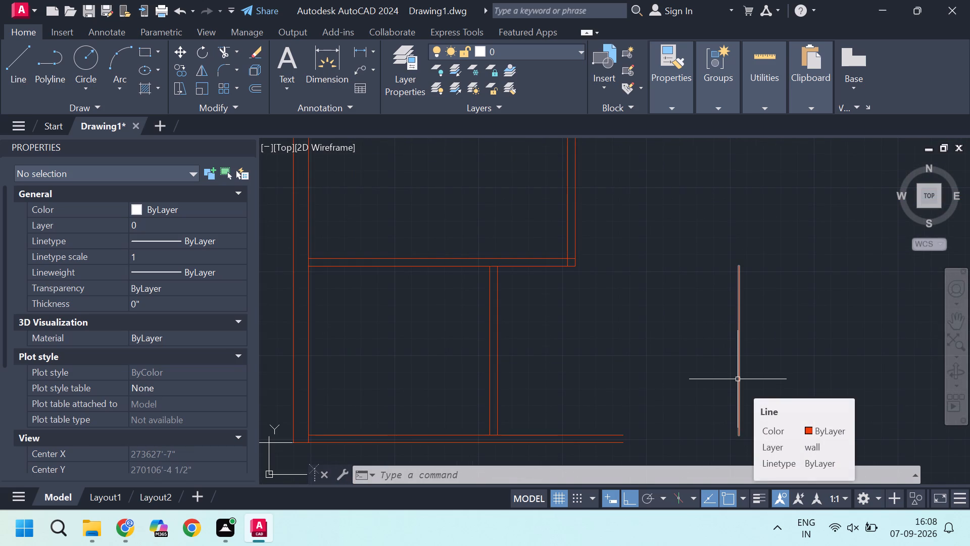
scroll(664, 350, down, 2)
scroll(628, 355, up, 1)
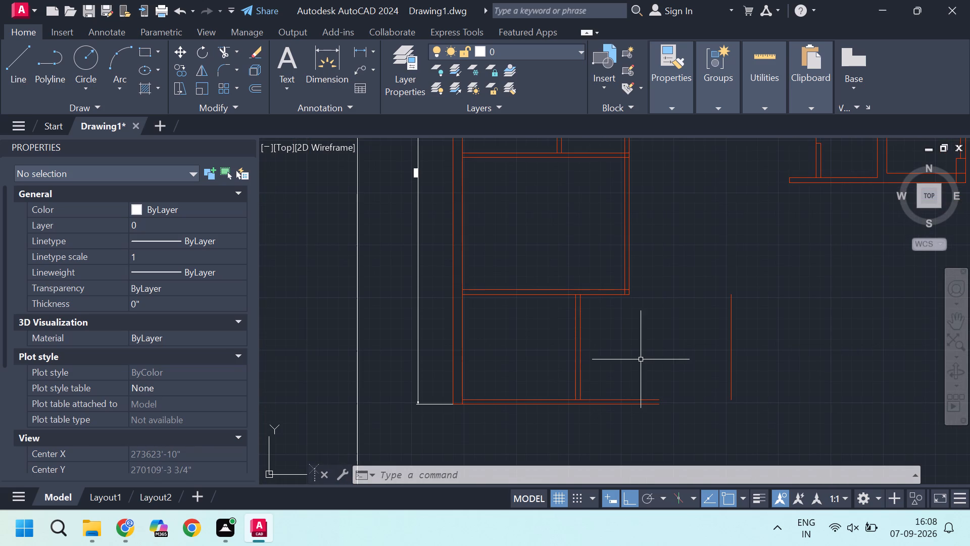
key(l)
key(Return)
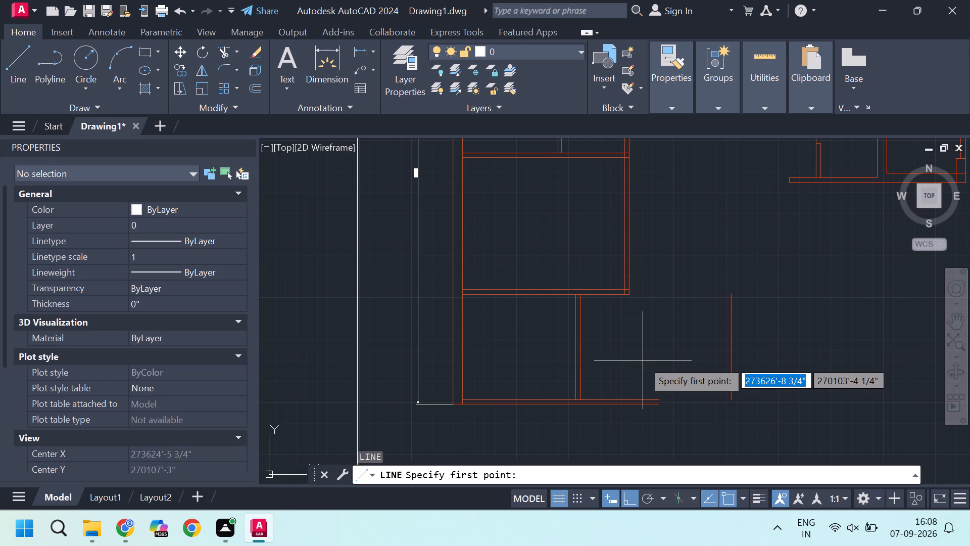
scroll(643, 360, up, 1)
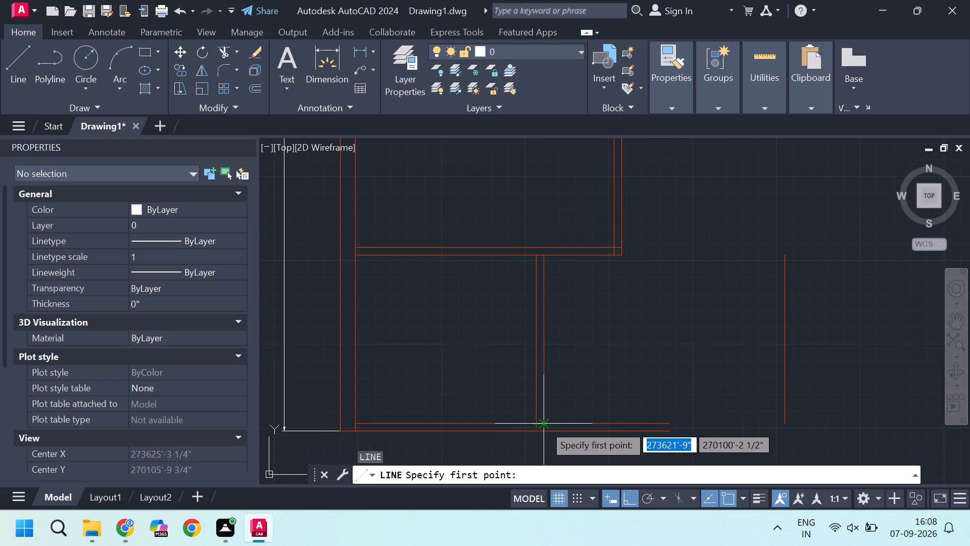
click(544, 425)
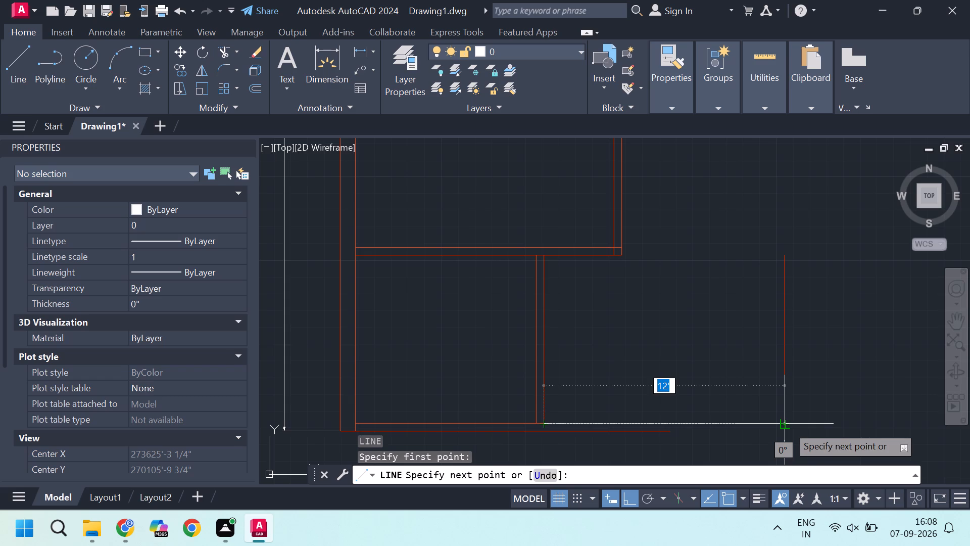
key(Escape)
key(Escape)
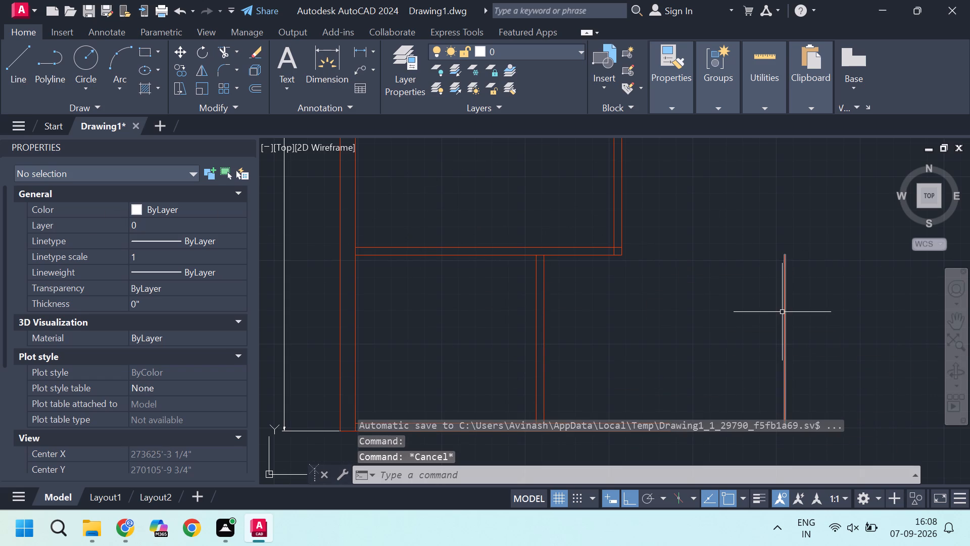
Offset the separate vertical wall line 4.5" to the east to form the south room's east partition.
click(786, 314)
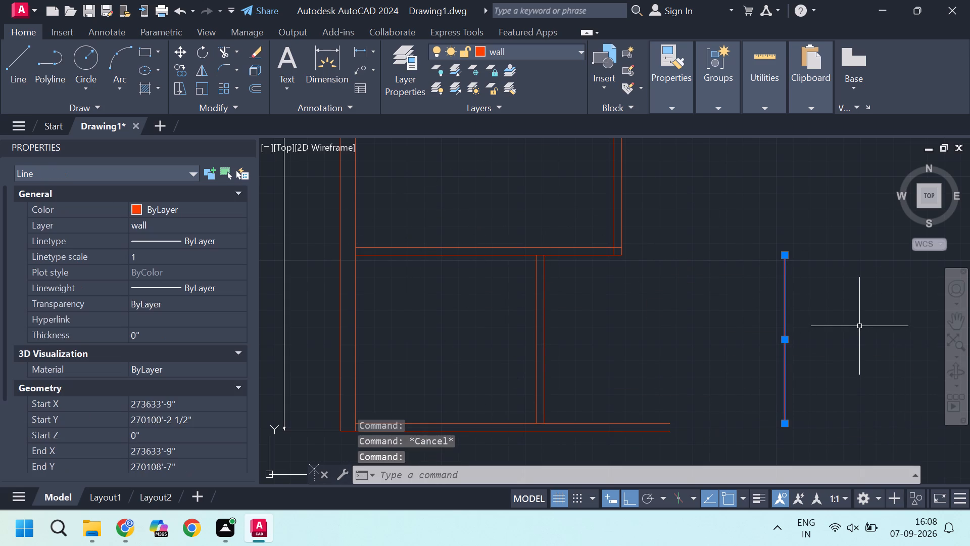
key(o)
key(Return)
key(t)
key(Return)
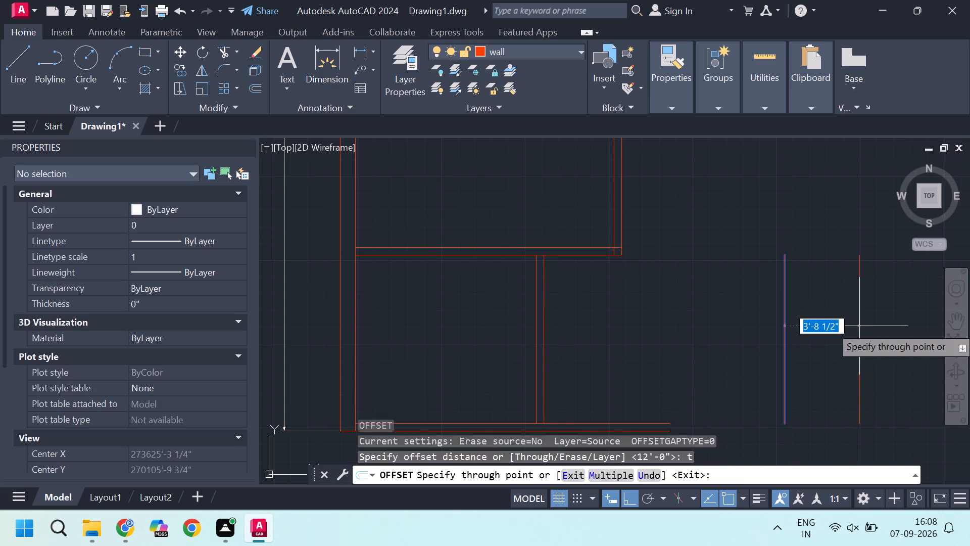
key(4)
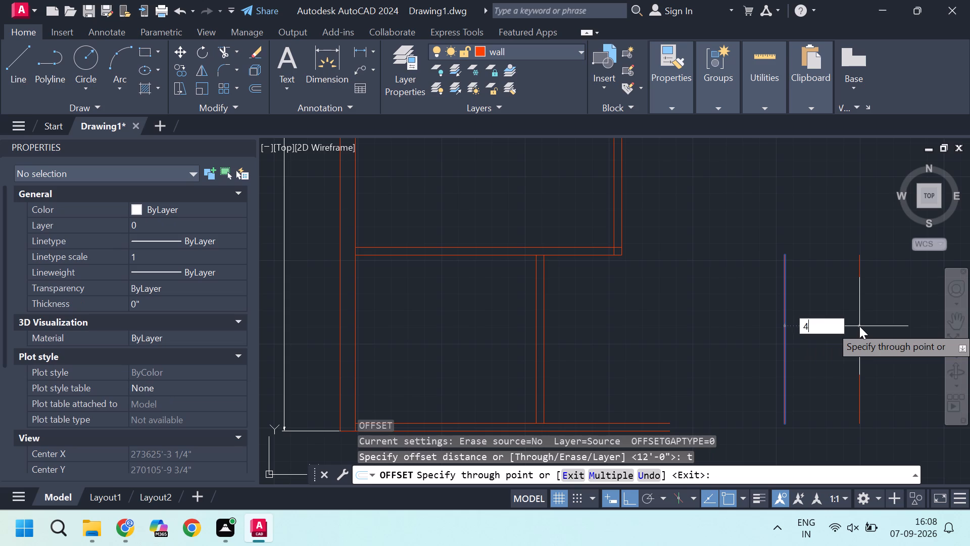
text(.5)
key(Return)
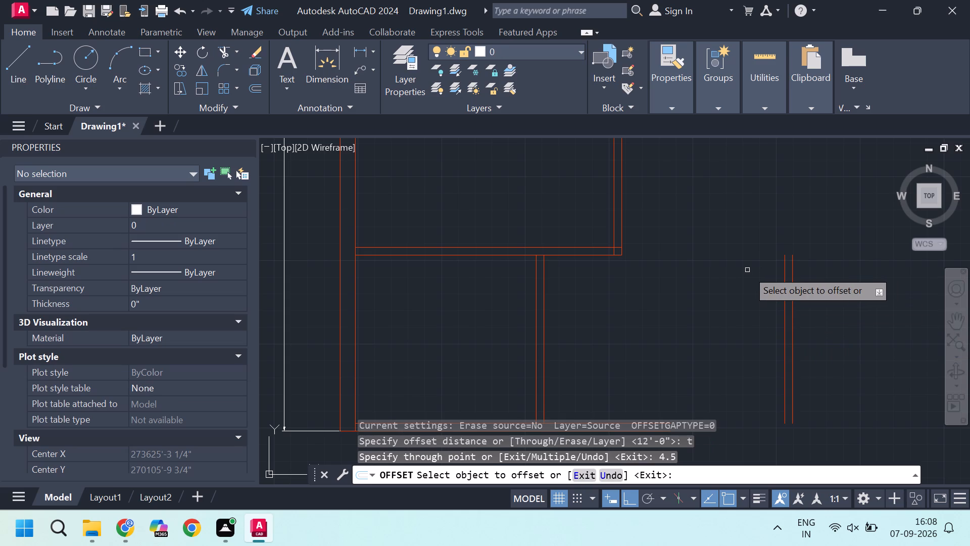
Offset the inner line of the south wall 4.5" northward into the rooms.
scroll(674, 289, down, 2)
scroll(643, 337, up, 2)
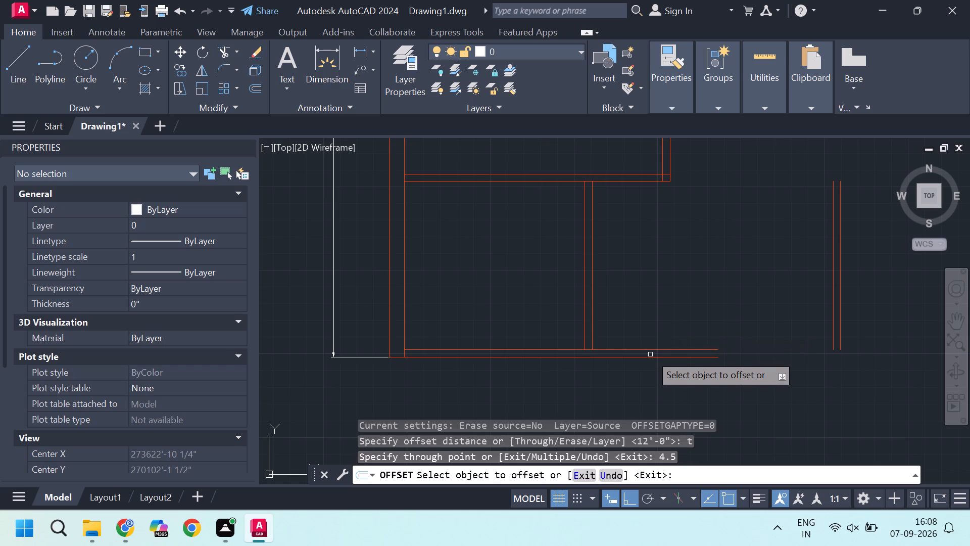
click(687, 349)
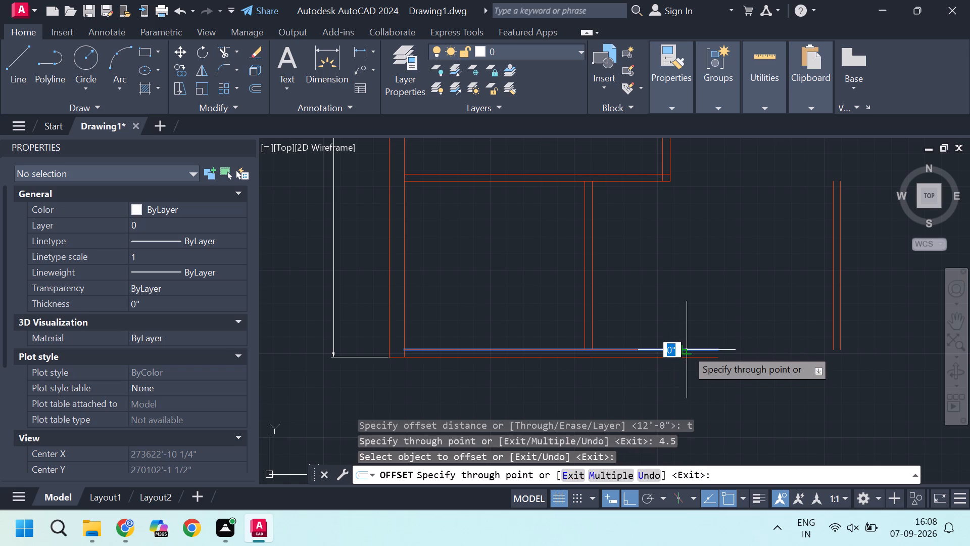
click(686, 342)
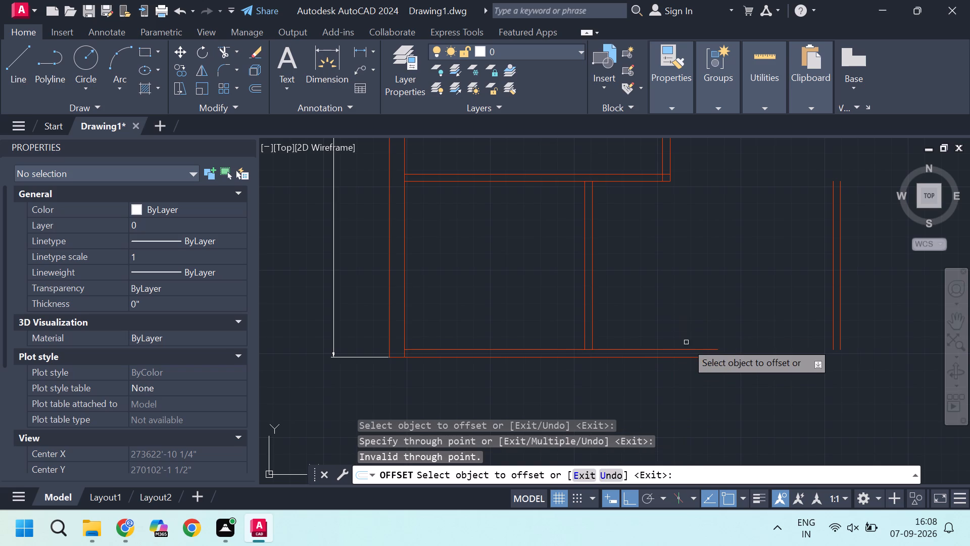
click(701, 348)
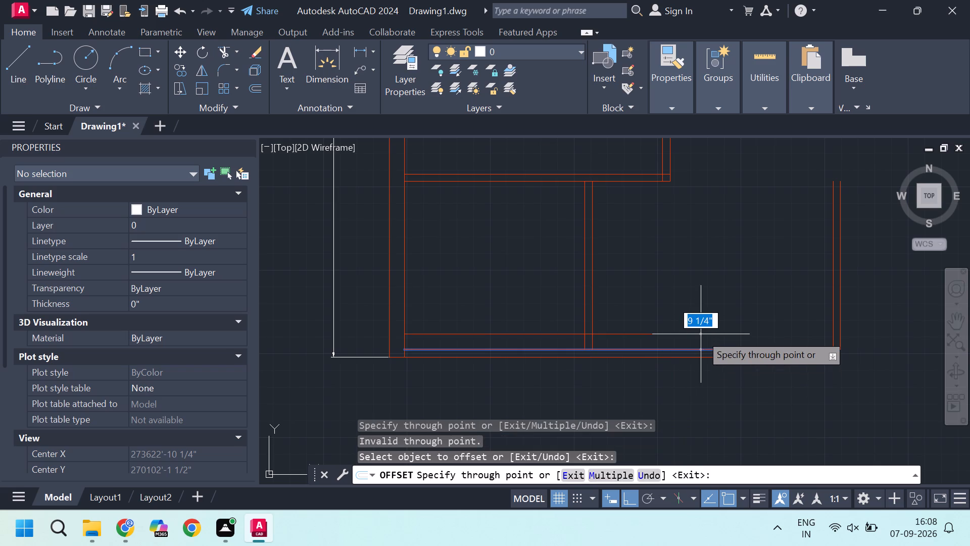
text(4.5)
key(Return)
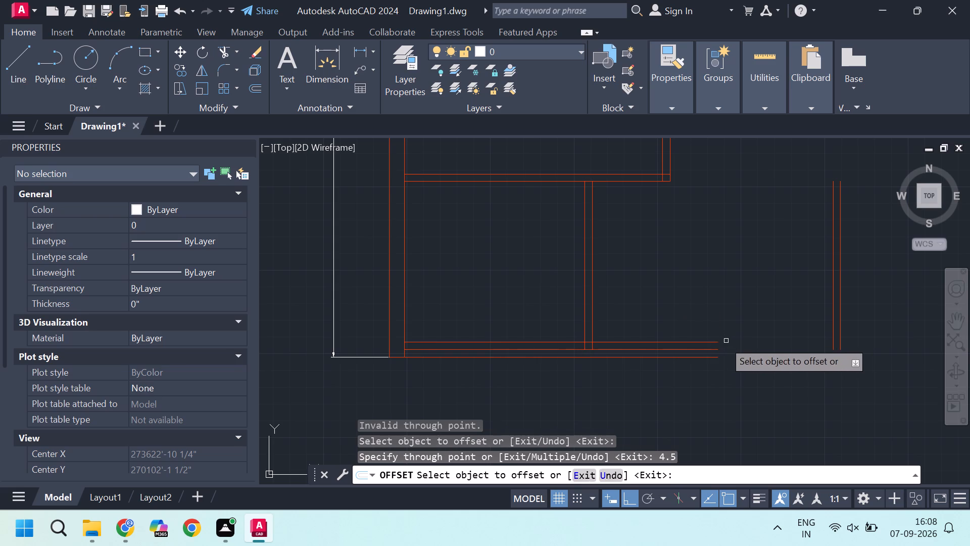
key(Escape)
key(Escape)
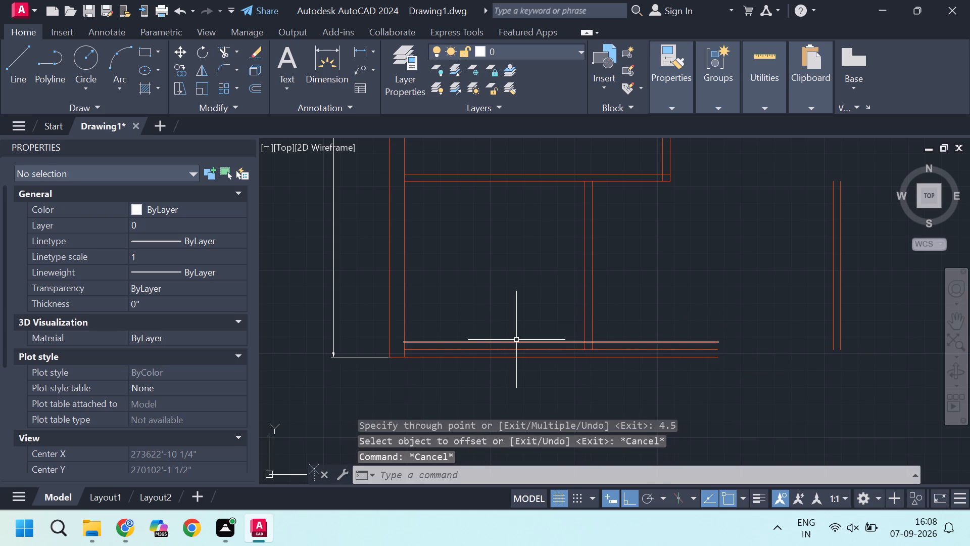
click(516, 340)
key(Escape)
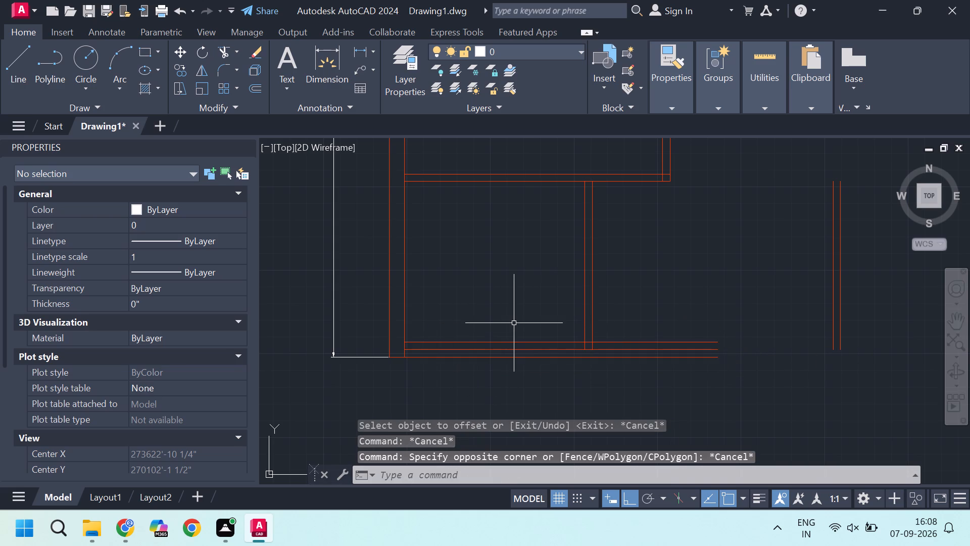
Trim the new south wall line west of the partition and the original inner line east of the partition.
text(tr)
key(Return)
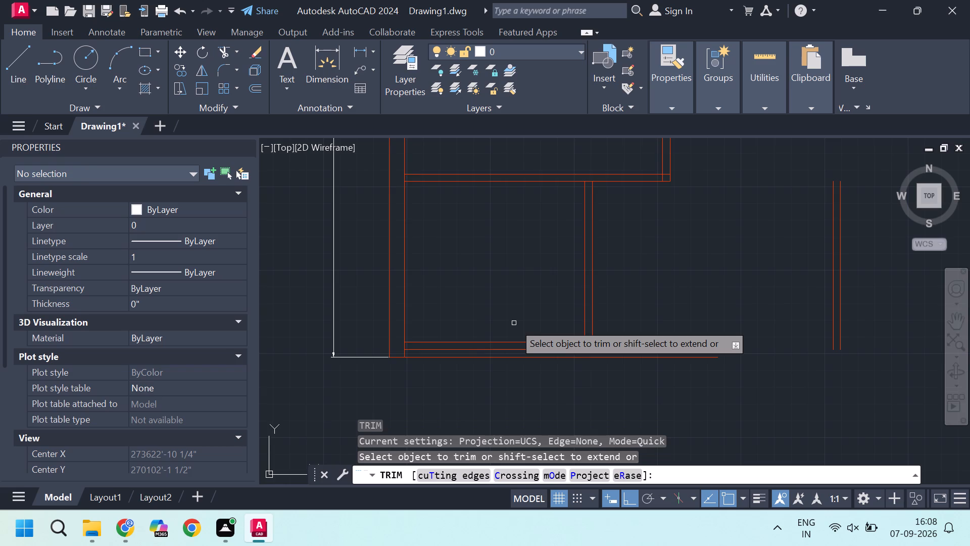
scroll(514, 323, up, 1)
click(493, 339)
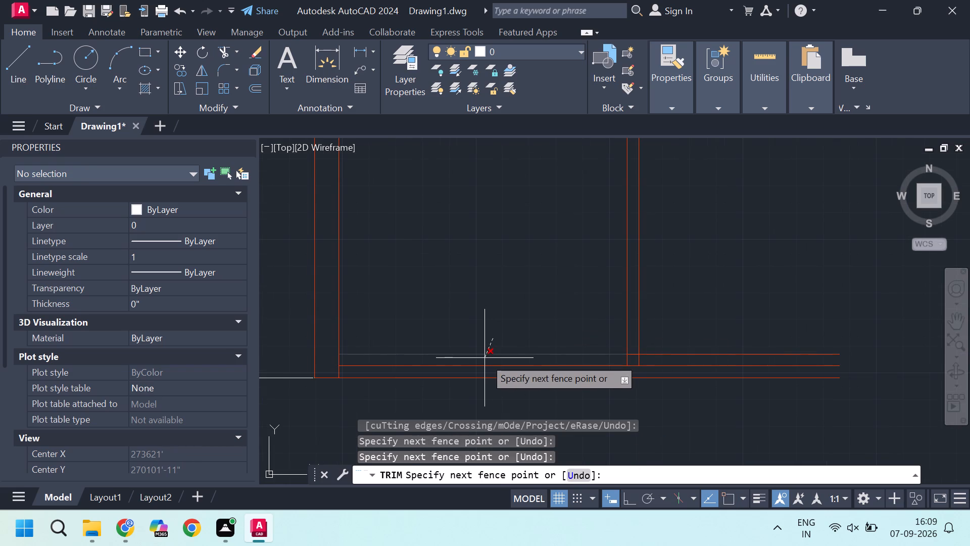
click(484, 358)
scroll(536, 302, down, 2)
scroll(653, 340, up, 2)
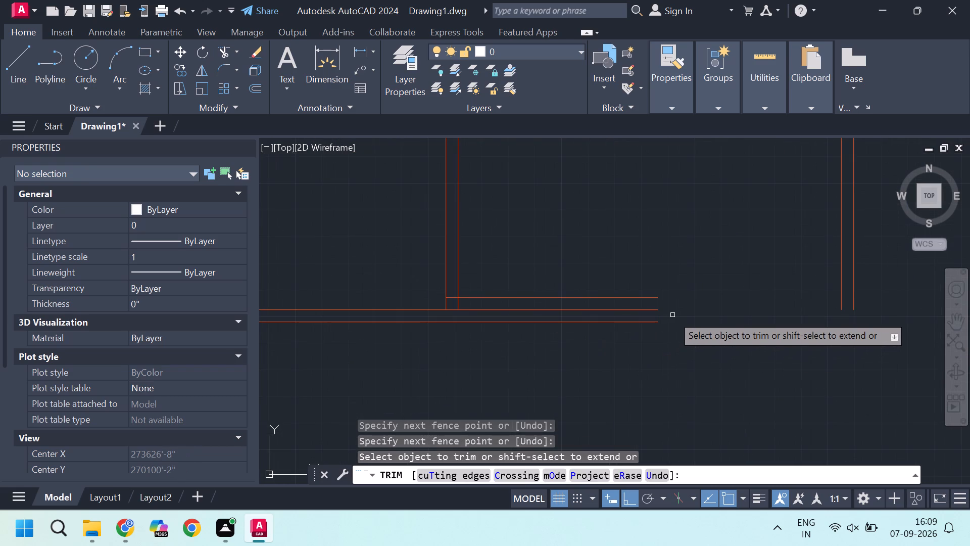
click(560, 309)
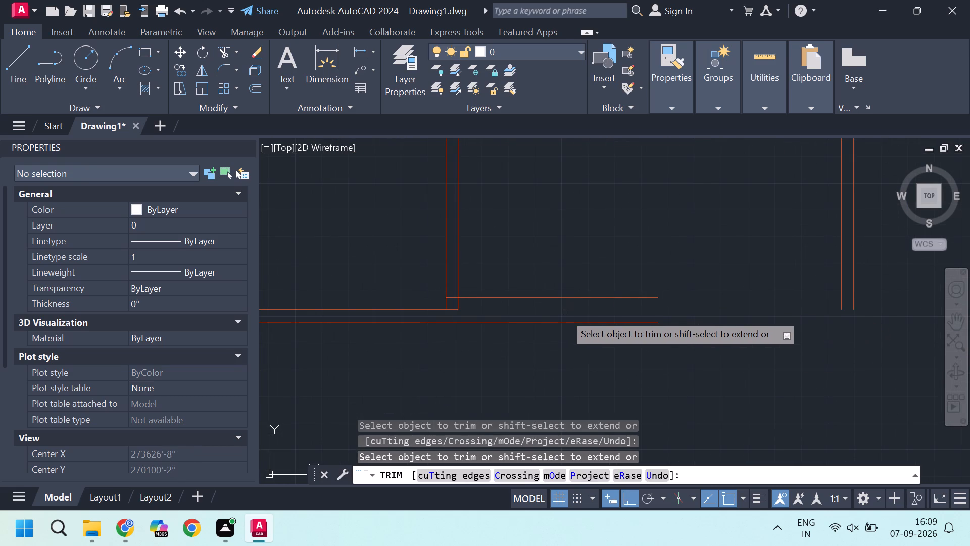
key(Escape)
key(Escape)
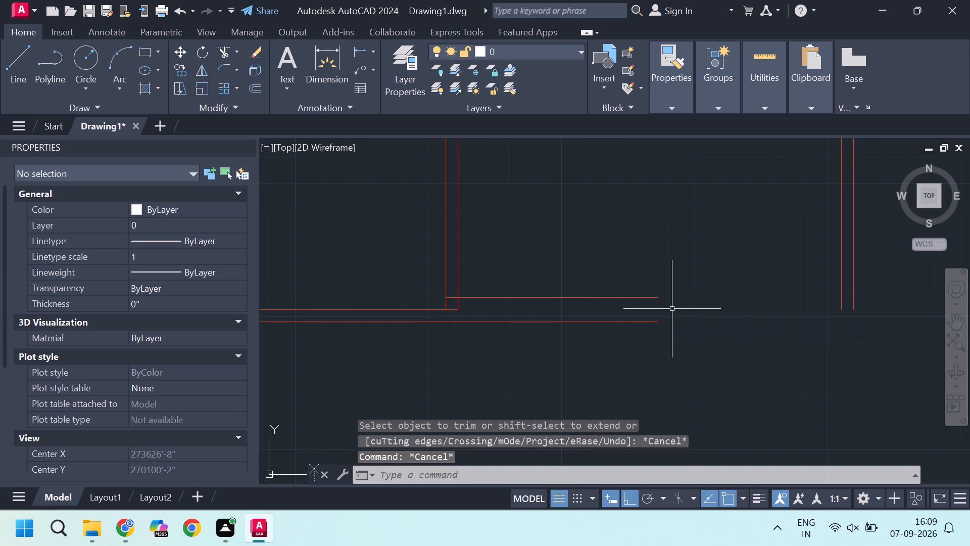
Extend the south room's new inner wall line east to the near face of the east partition.
text(ex)
key(Return)
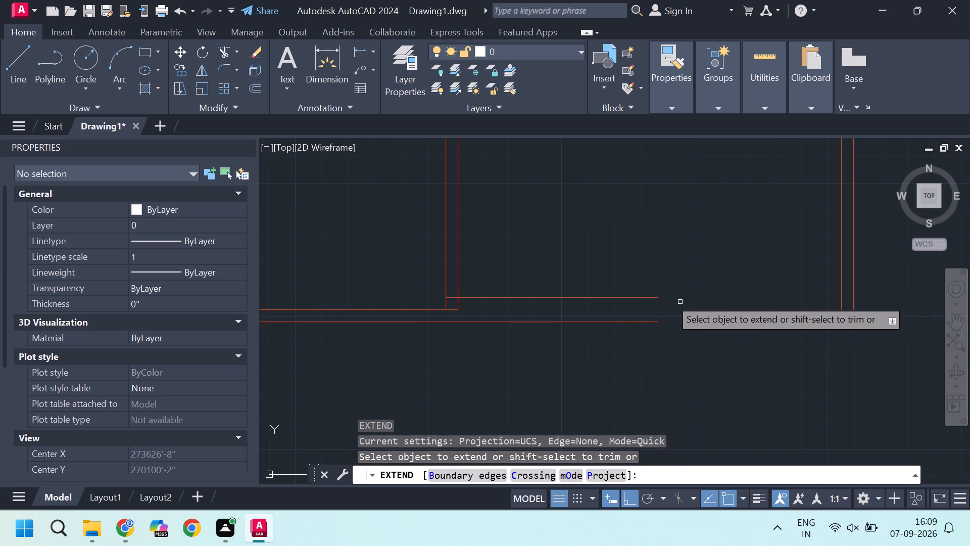
click(646, 297)
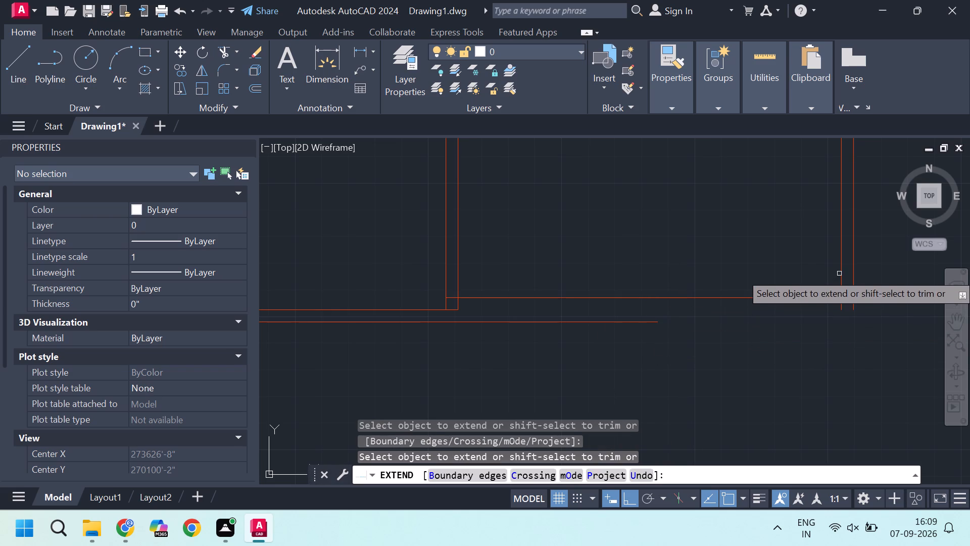
key(Escape)
key(Escape)
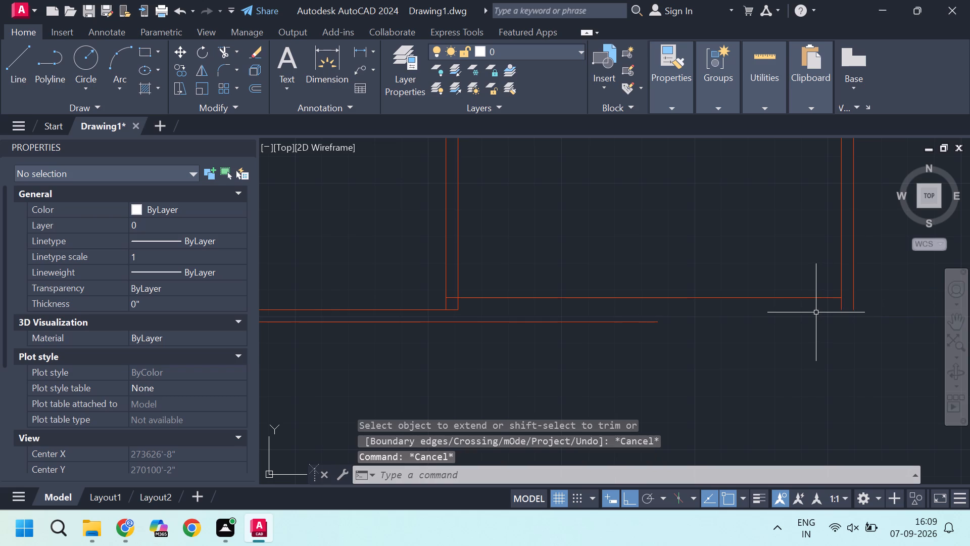
key(Escape)
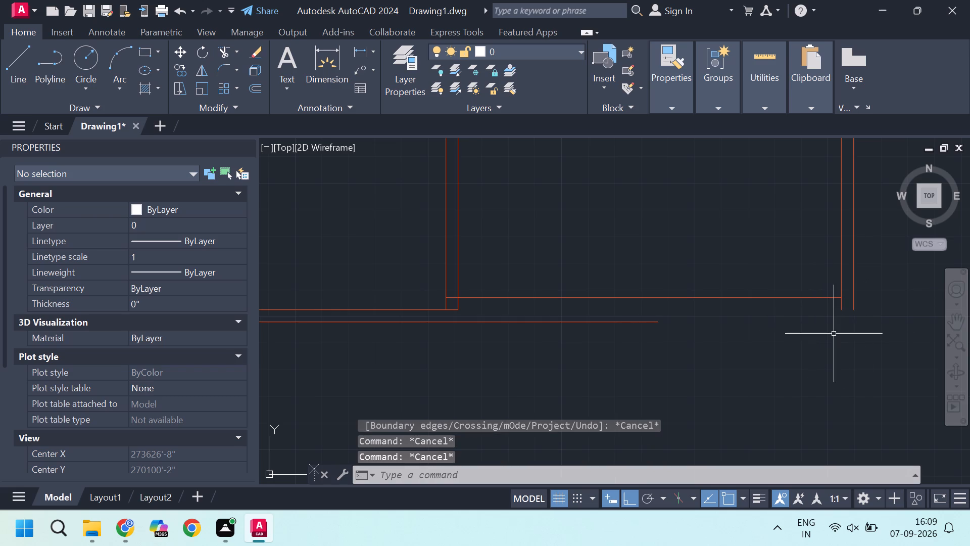
Stretch the south wall's outer line east to about 9" beyond the near face of the east partition.
click(639, 321)
click(661, 320)
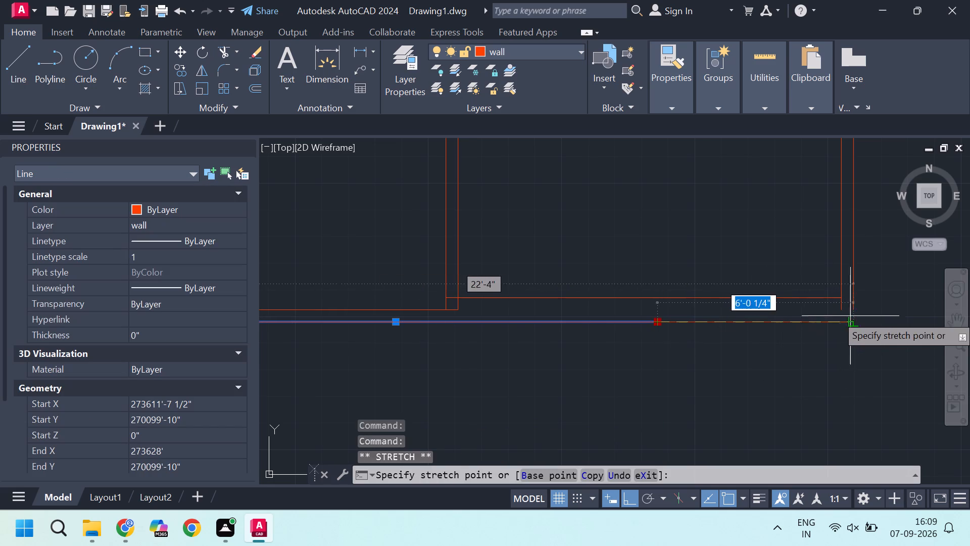
click(839, 330)
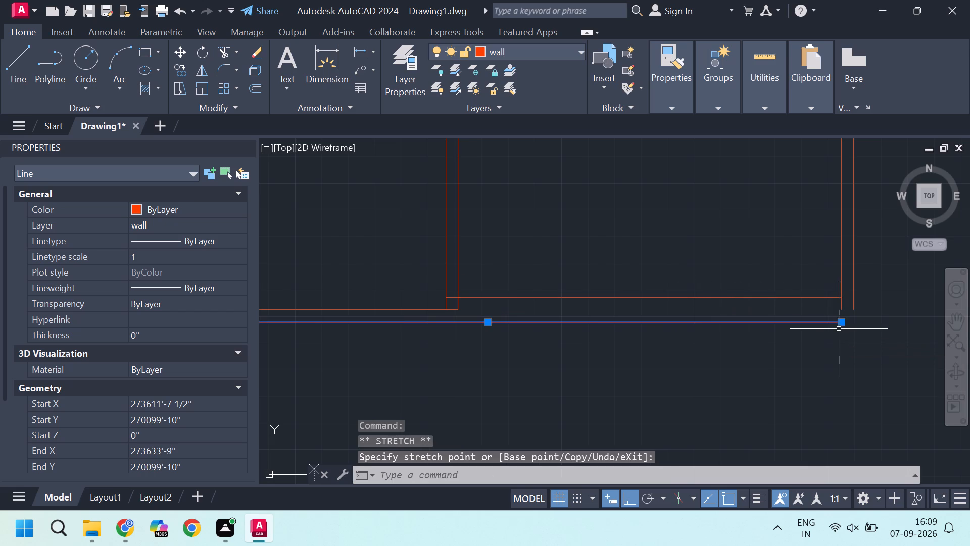
key(Escape)
key(Escape)
scroll(845, 307, up, 2)
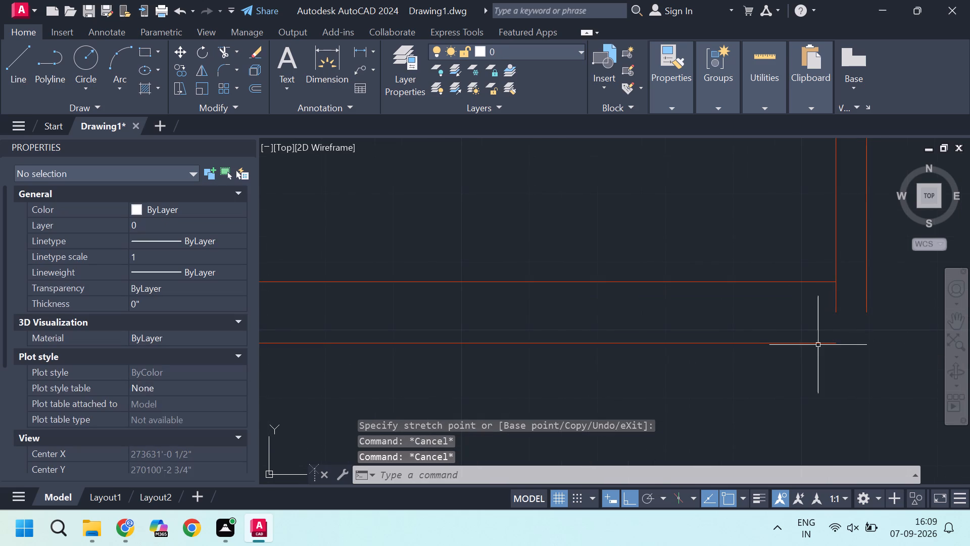
click(819, 342)
click(839, 344)
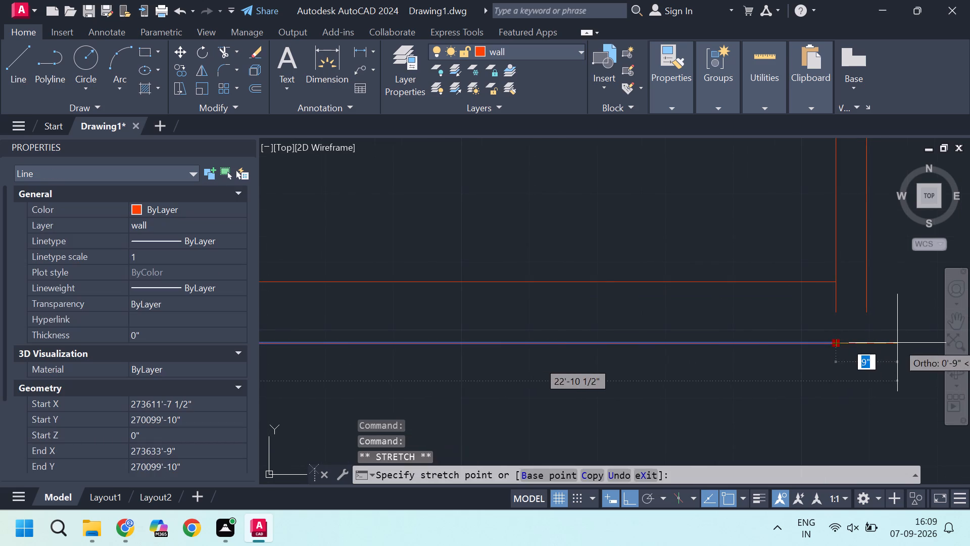
click(897, 343)
key(Escape)
key(Escape)
Extend both lines of the south room's east partition down to the south wall's outer line.
key(e)
key(x)
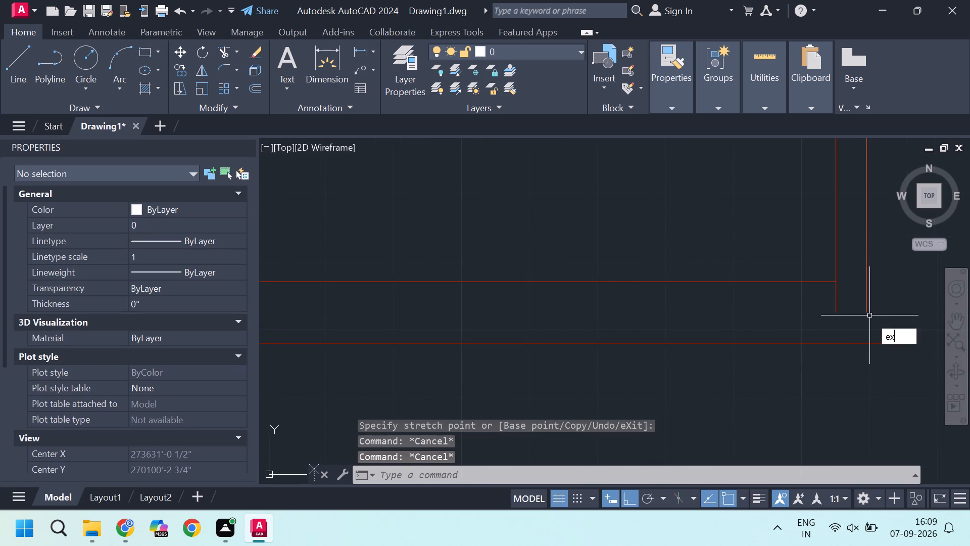
key(Return)
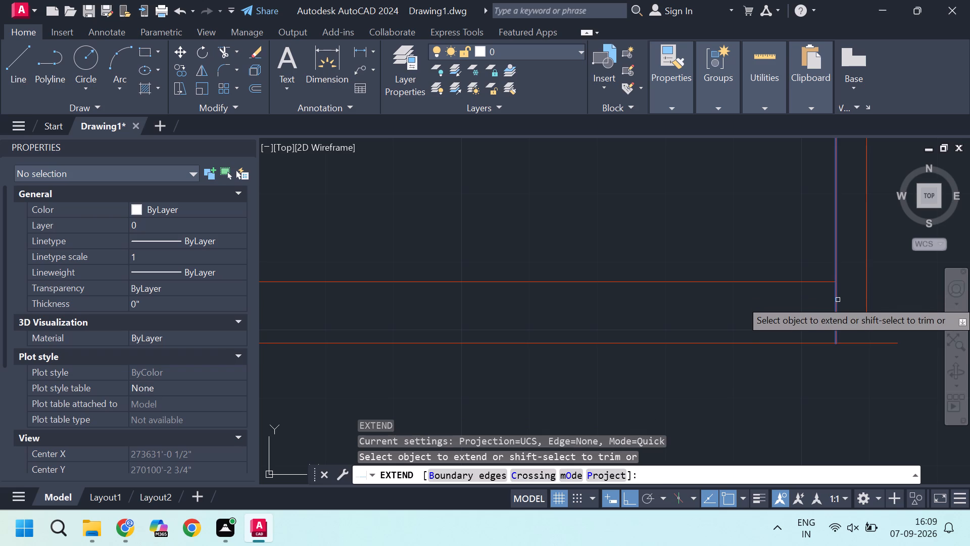
click(838, 300)
click(868, 302)
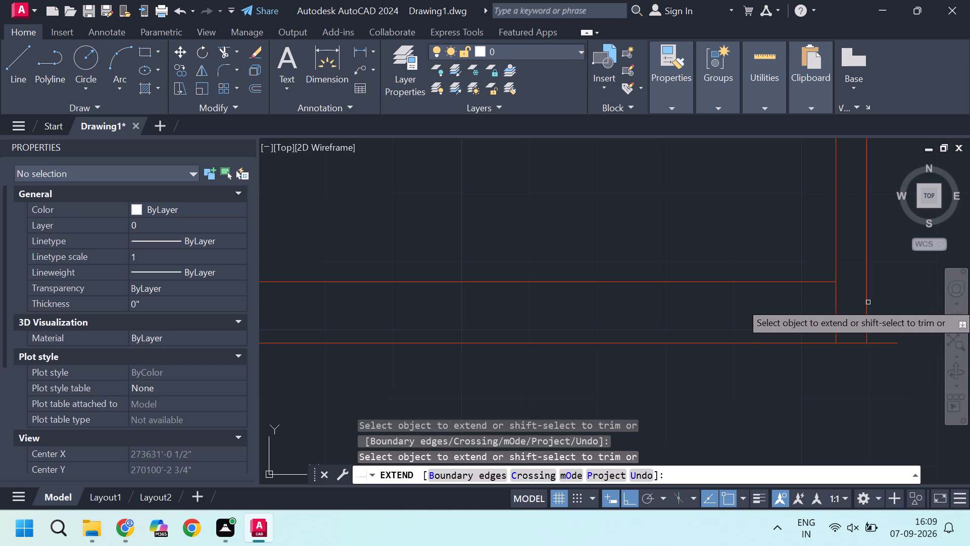
Examine the second south room's partitions and its south wall corners against the adjoining rooms.
key(Escape)
key(Escape)
scroll(788, 365, down, 2)
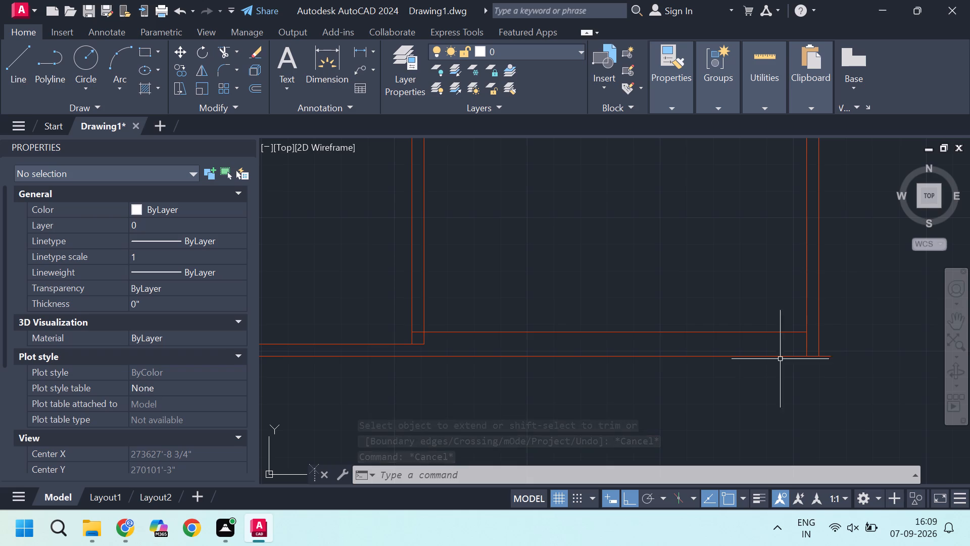
scroll(676, 326, down, 2)
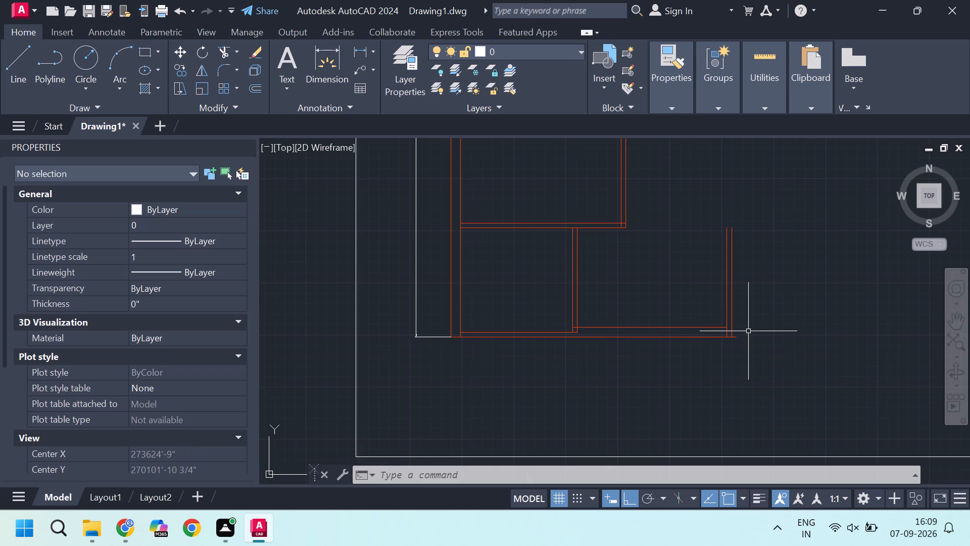
scroll(749, 328, up, 1)
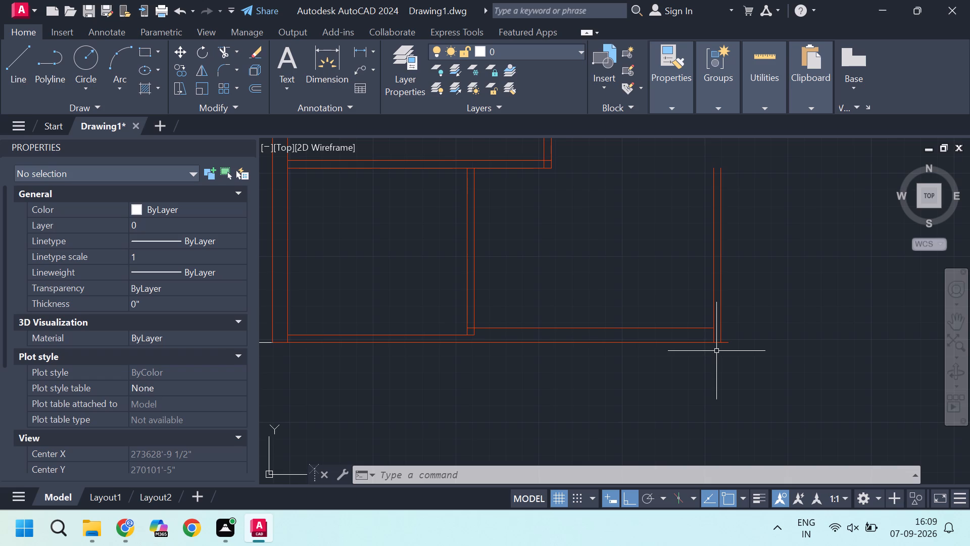
right_drag(703, 351, 696, 351)
right_click(696, 351)
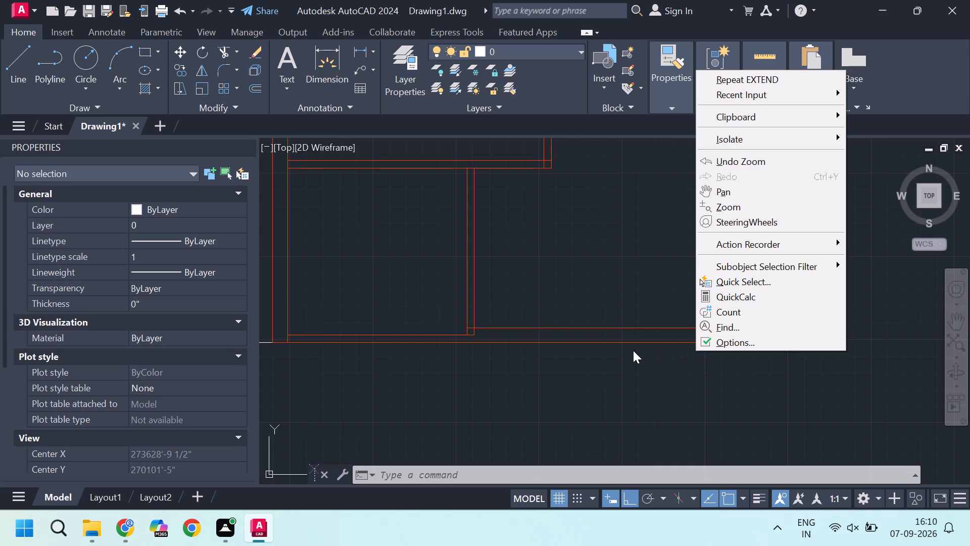
scroll(624, 284, down, 3)
click(603, 296)
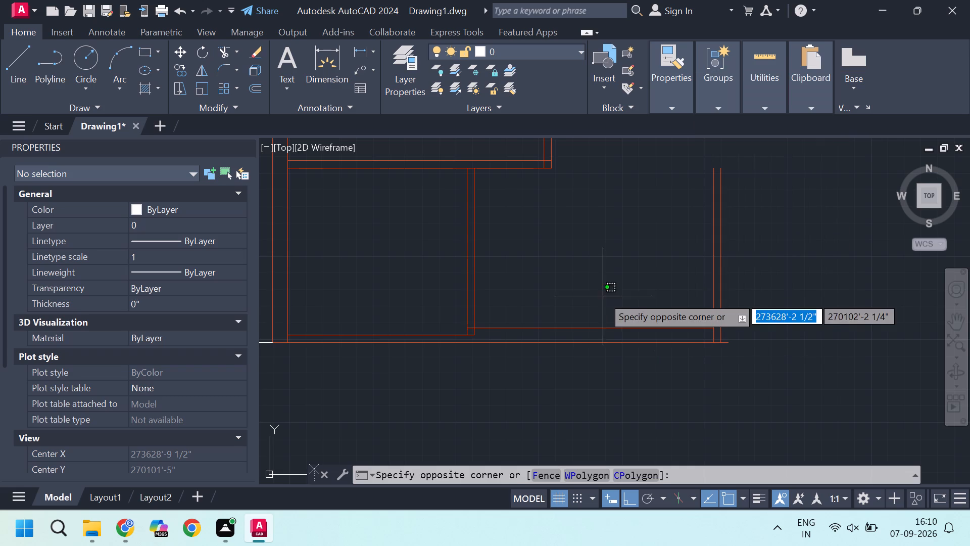
key(Escape)
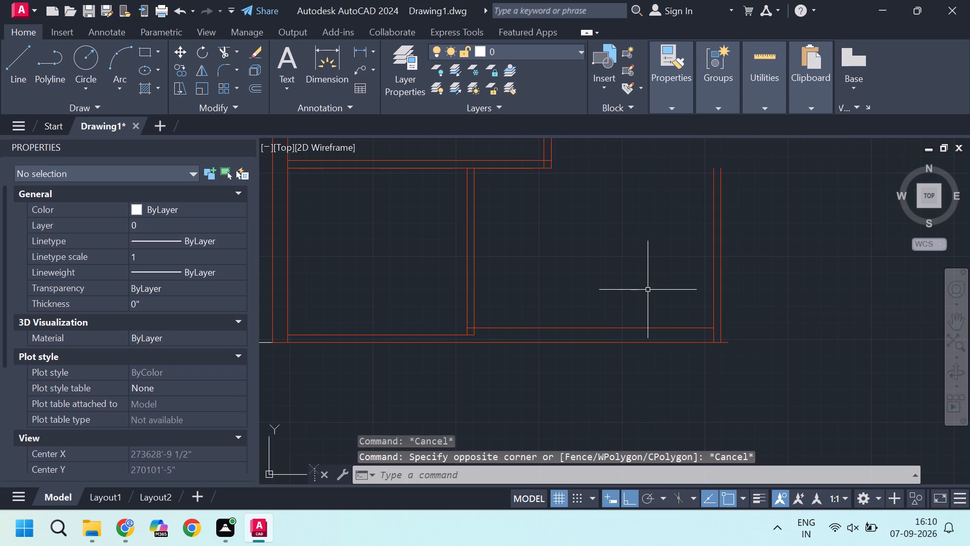
middle_drag(628, 262, 662, 276)
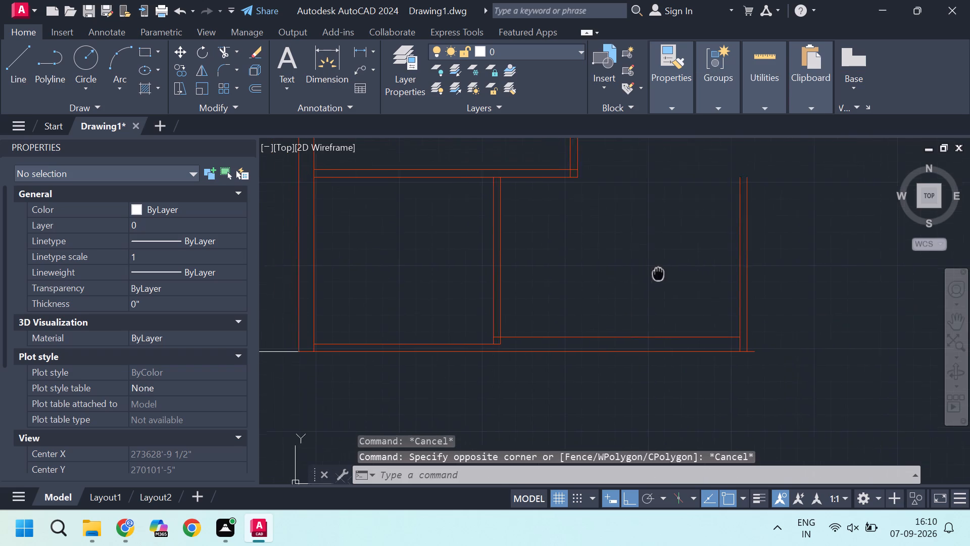
scroll(674, 288, down, 1)
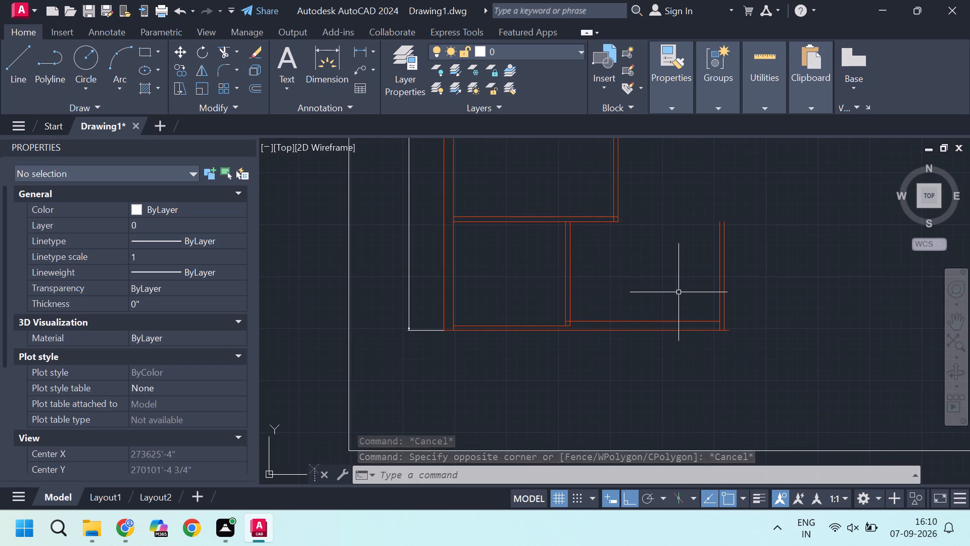
scroll(672, 302, up, 1)
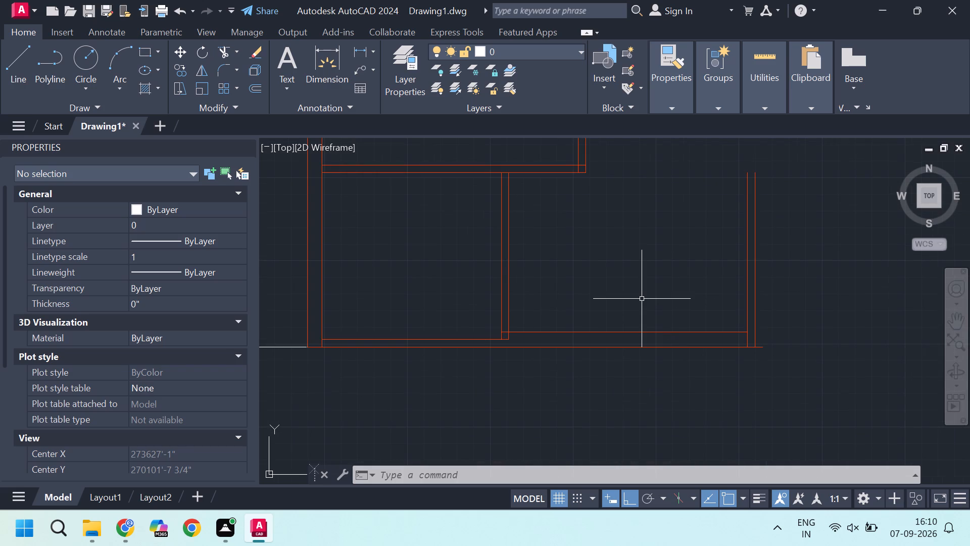
middle_drag(642, 299, 715, 330)
middle_drag(688, 325, 860, 349)
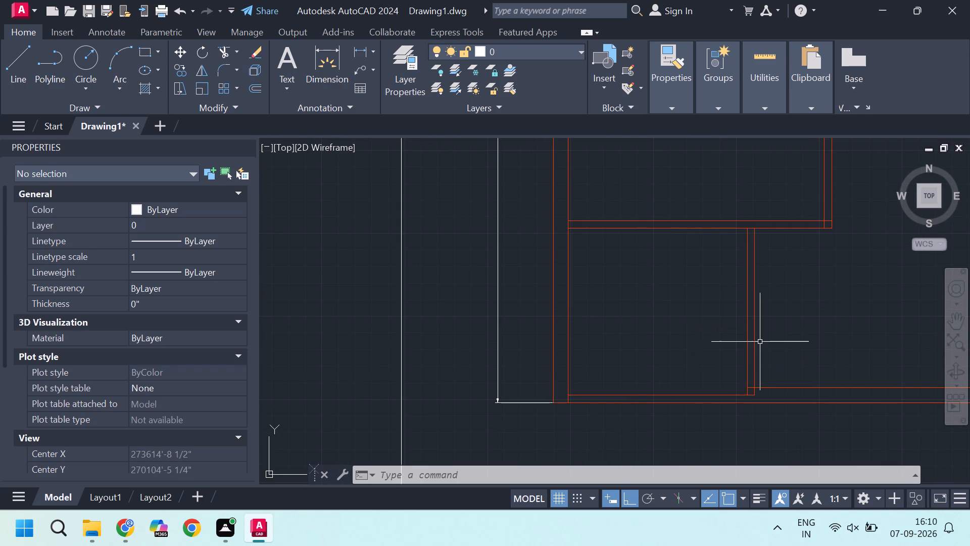
middle_drag(772, 329, 625, 277)
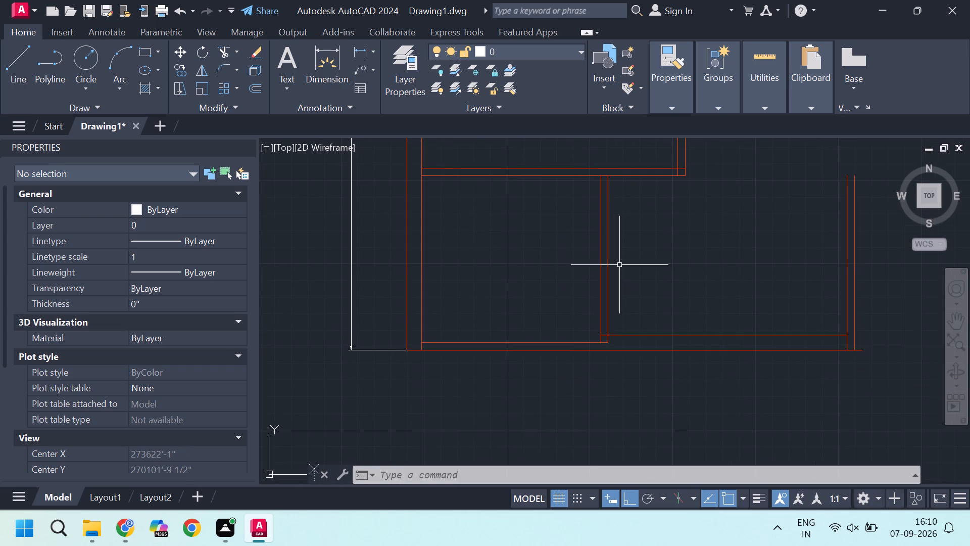
middle_drag(864, 312, 746, 343)
scroll(746, 345, up, 1)
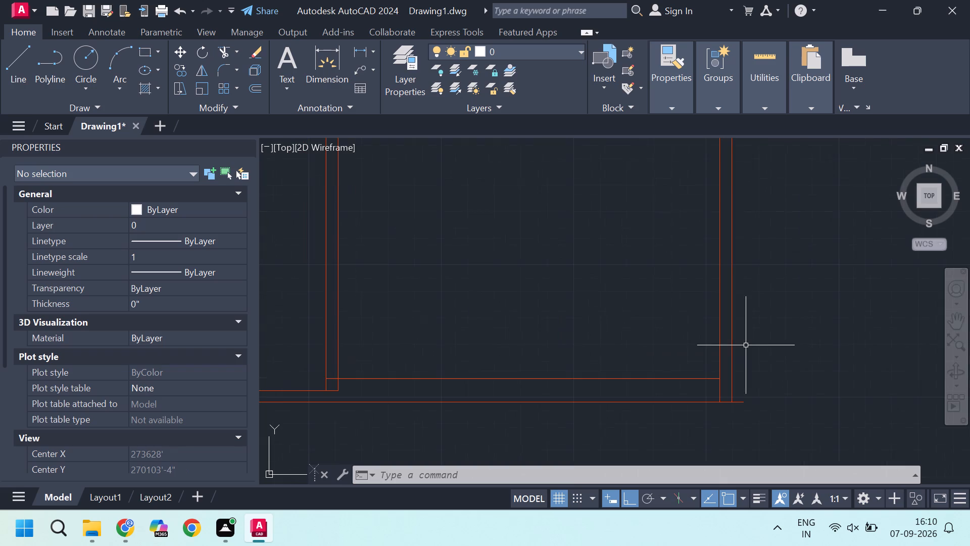
scroll(636, 330, down, 1)
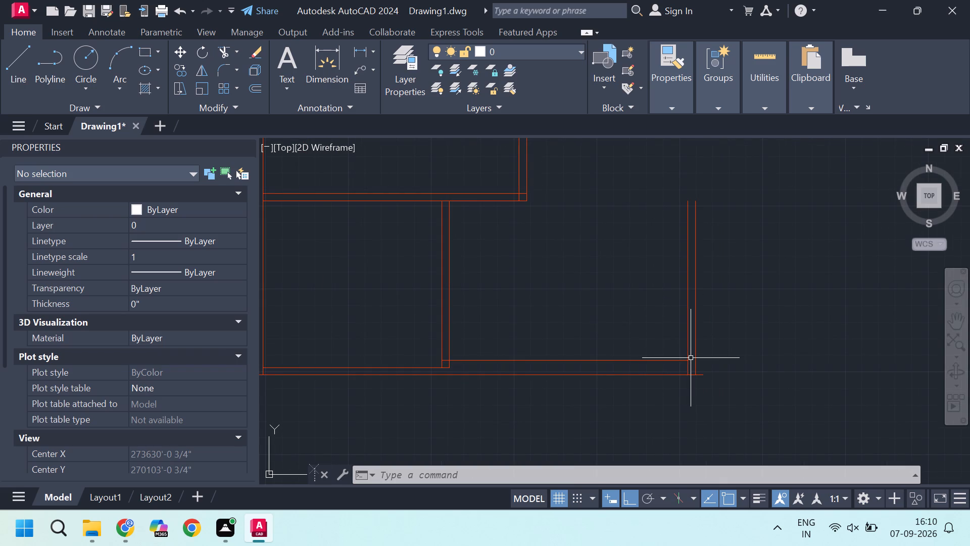
Stretch the south wall's outer line east to meet the outer line of the building's east exterior wall.
scroll(671, 349, down, 3)
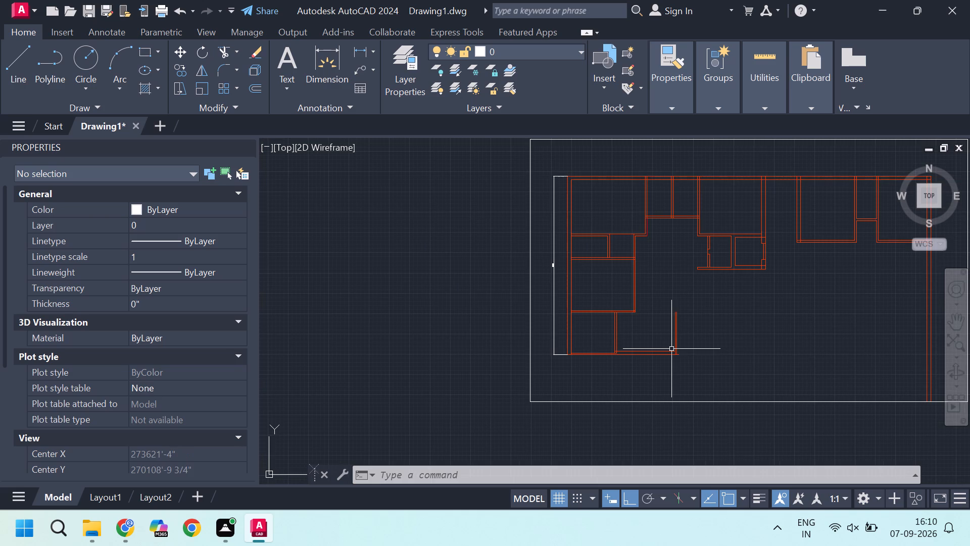
scroll(671, 349, down, 2)
scroll(745, 330, up, 2)
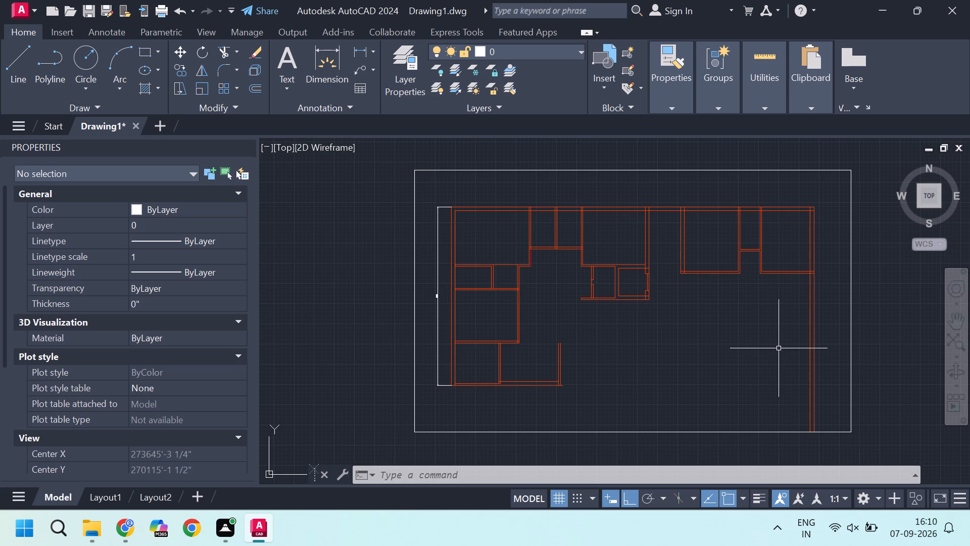
scroll(775, 368, up, 2)
scroll(775, 368, down, 1)
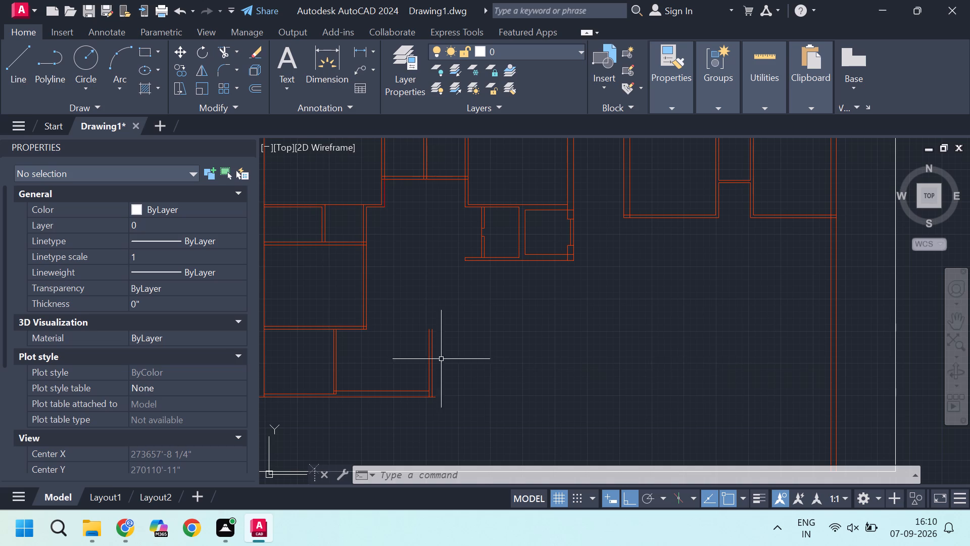
scroll(415, 375, up, 1)
click(421, 411)
scroll(625, 394, down, 3)
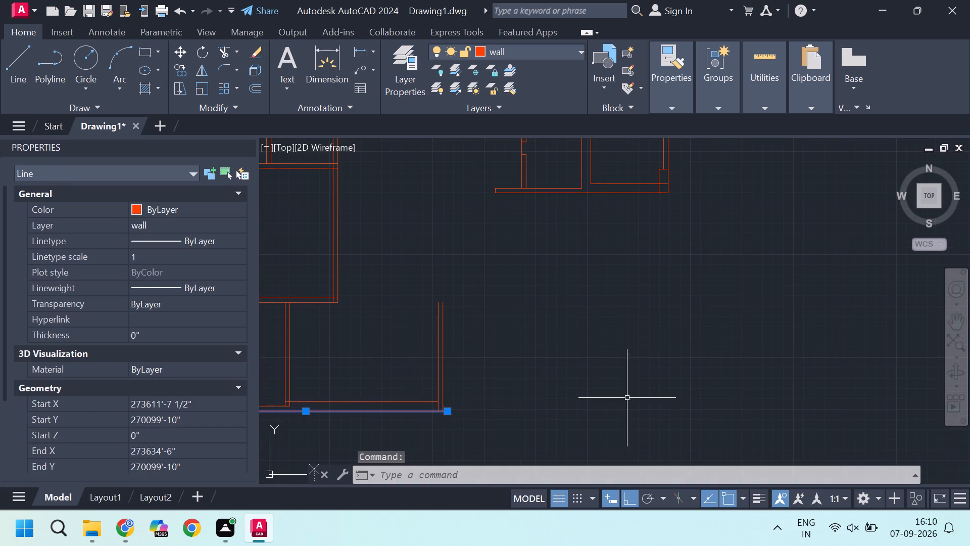
scroll(600, 407, up, 2)
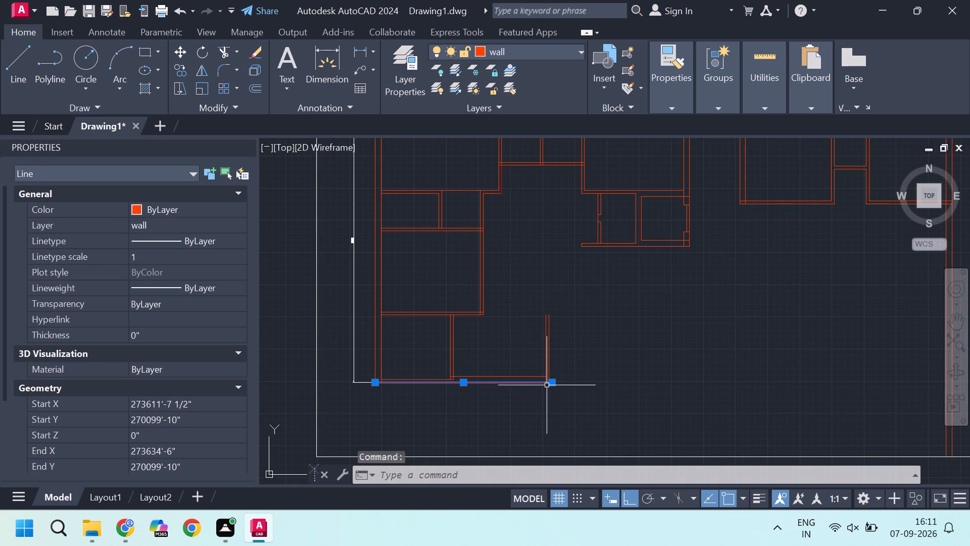
click(554, 384)
scroll(554, 384, down, 4)
scroll(643, 384, up, 4)
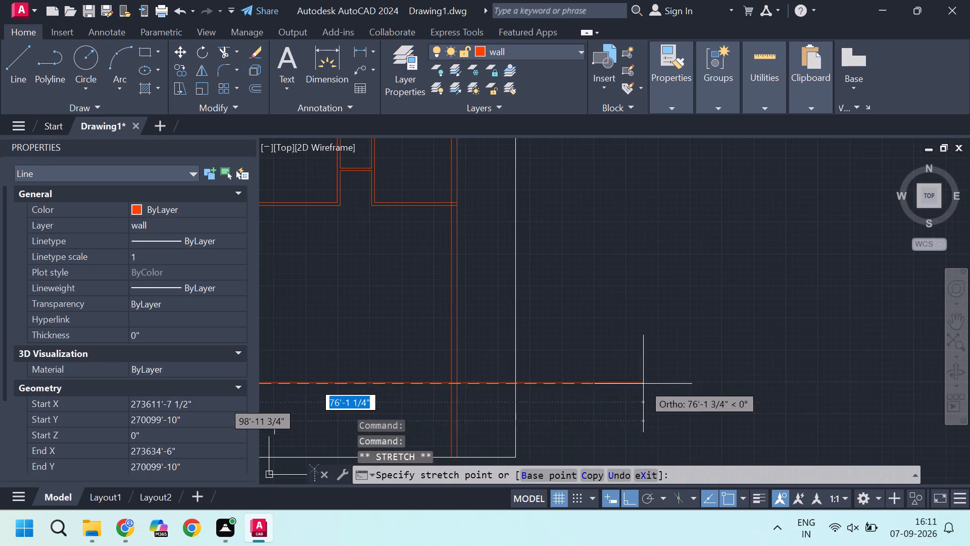
scroll(432, 379, up, 5)
scroll(588, 402, down, 1)
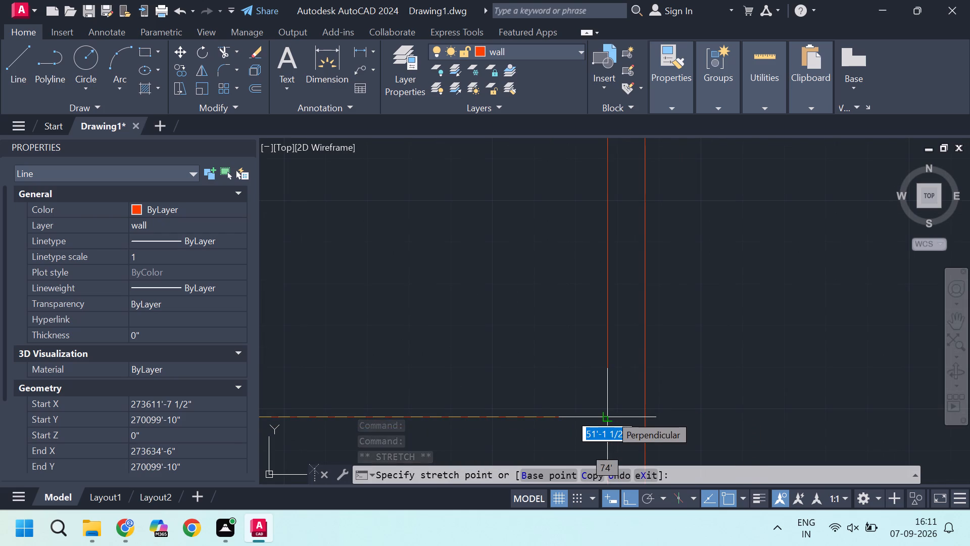
click(643, 420)
scroll(701, 350, down, 4)
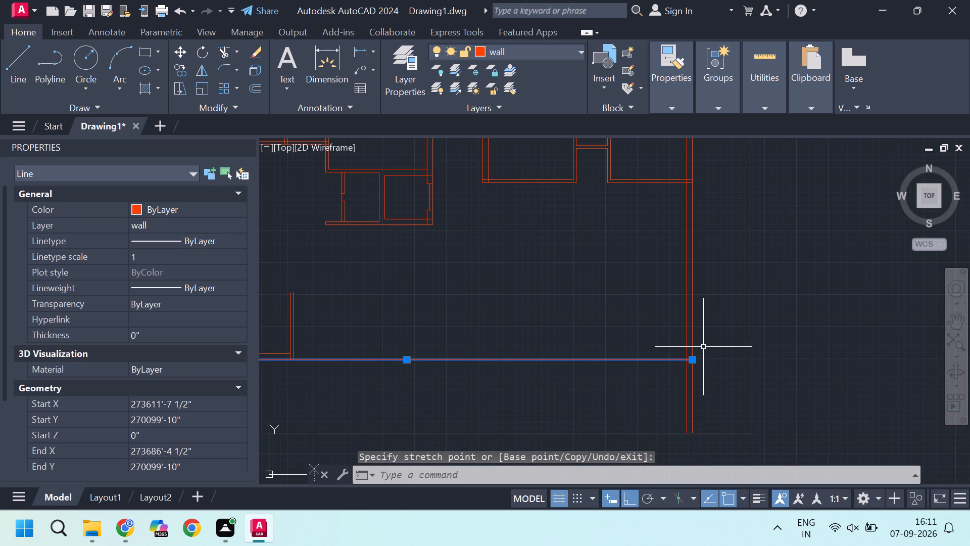
Trim both lines of the east exterior wall where they run south past the south wall's outer line.
key(Escape)
key(Escape)
text(tr)
key(Return)
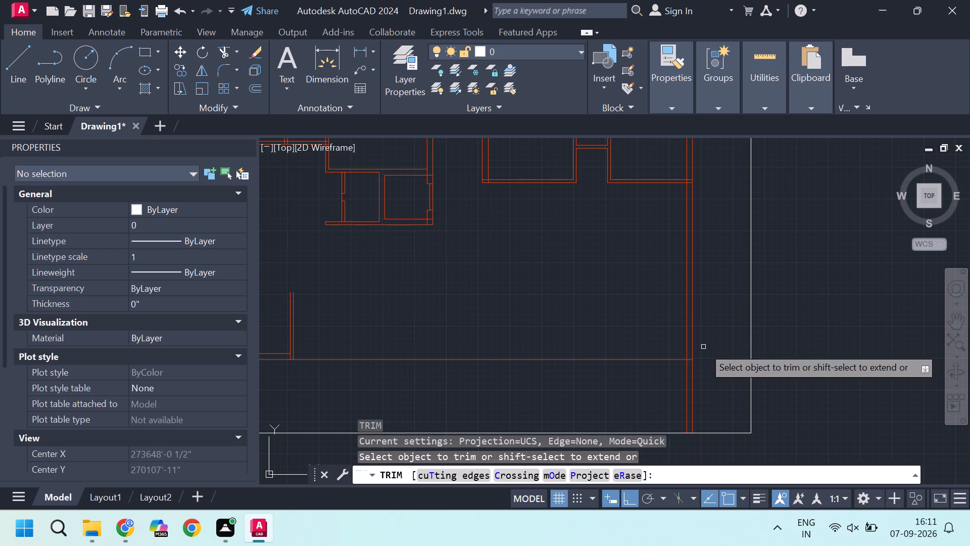
click(712, 392)
click(644, 391)
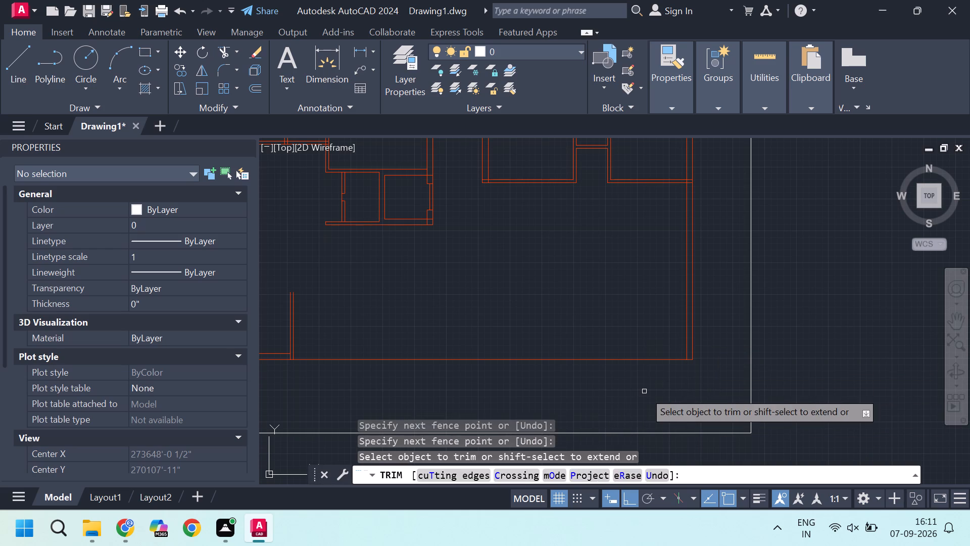
scroll(644, 391, down, 1)
middle_drag(584, 328, 656, 365)
key(Escape)
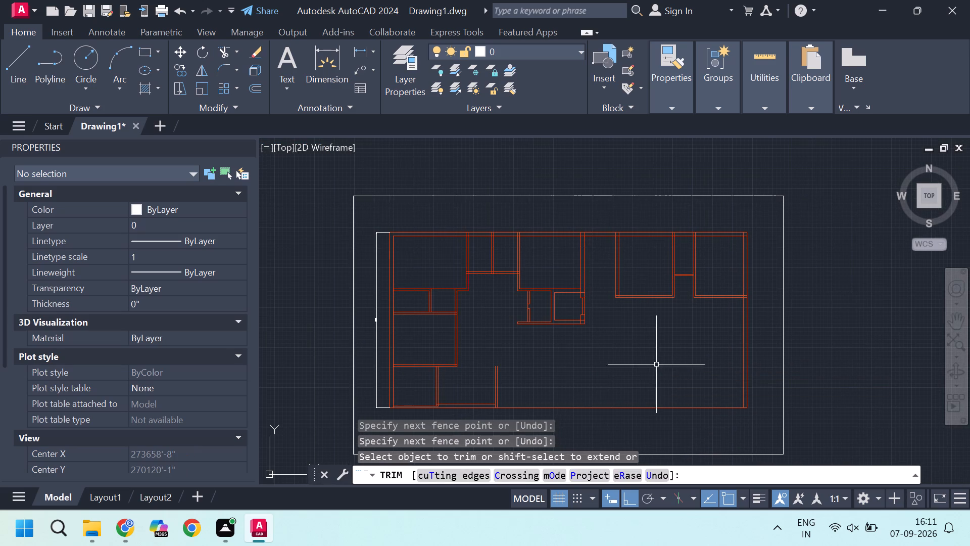
key(Escape)
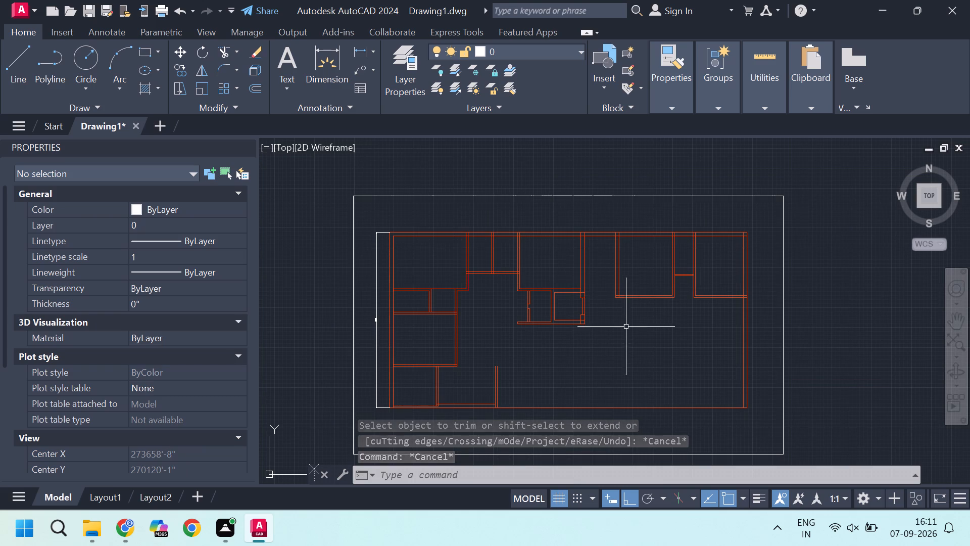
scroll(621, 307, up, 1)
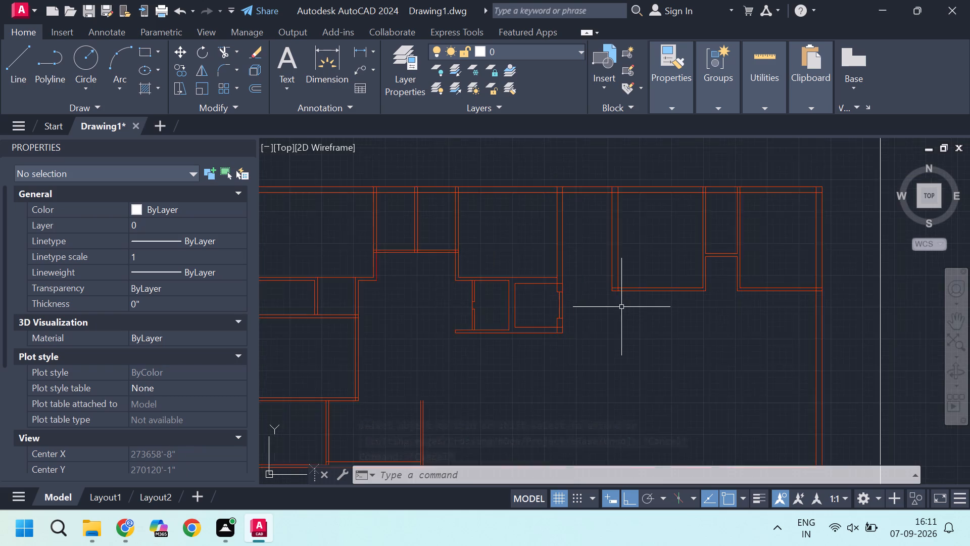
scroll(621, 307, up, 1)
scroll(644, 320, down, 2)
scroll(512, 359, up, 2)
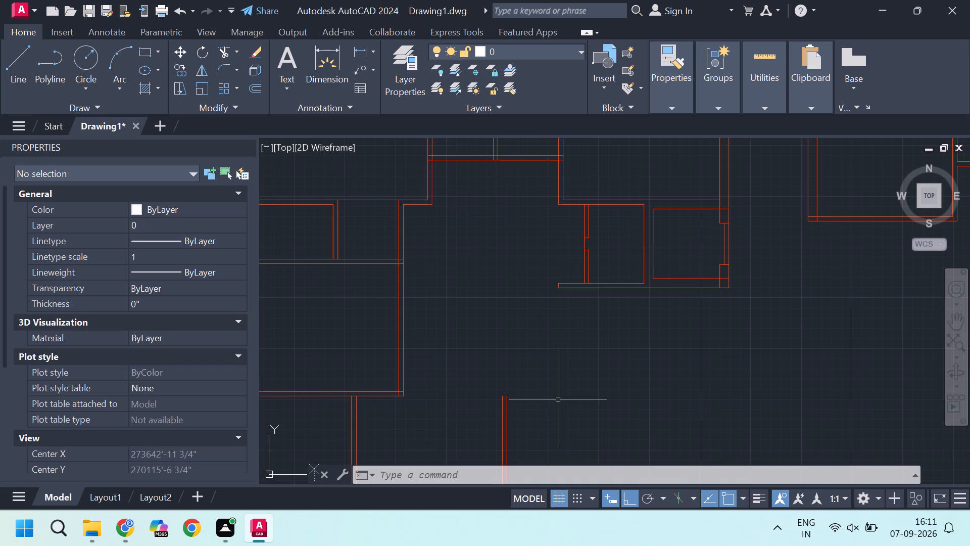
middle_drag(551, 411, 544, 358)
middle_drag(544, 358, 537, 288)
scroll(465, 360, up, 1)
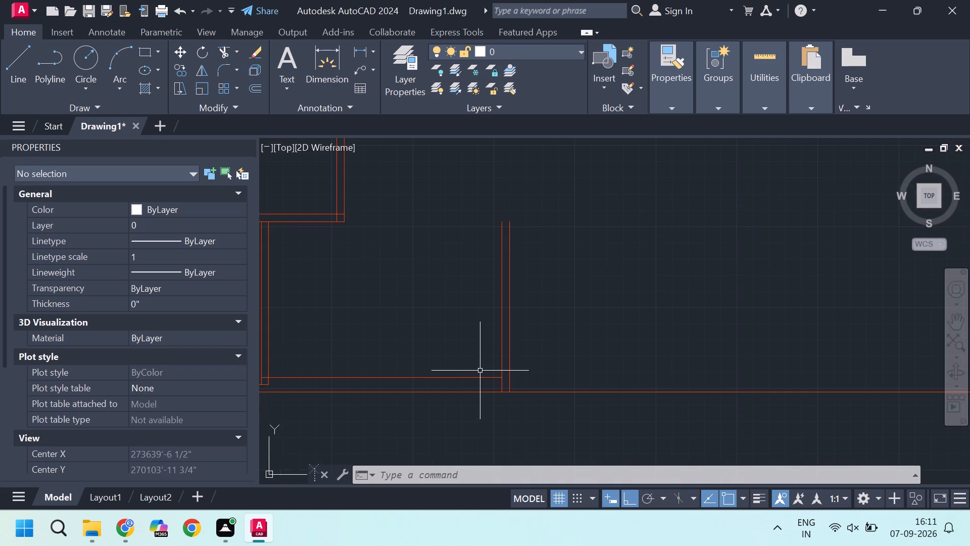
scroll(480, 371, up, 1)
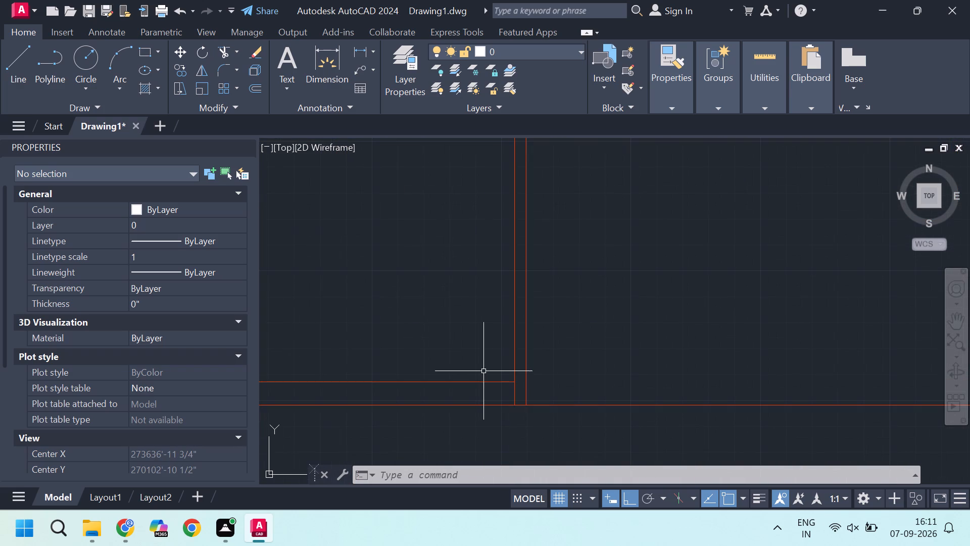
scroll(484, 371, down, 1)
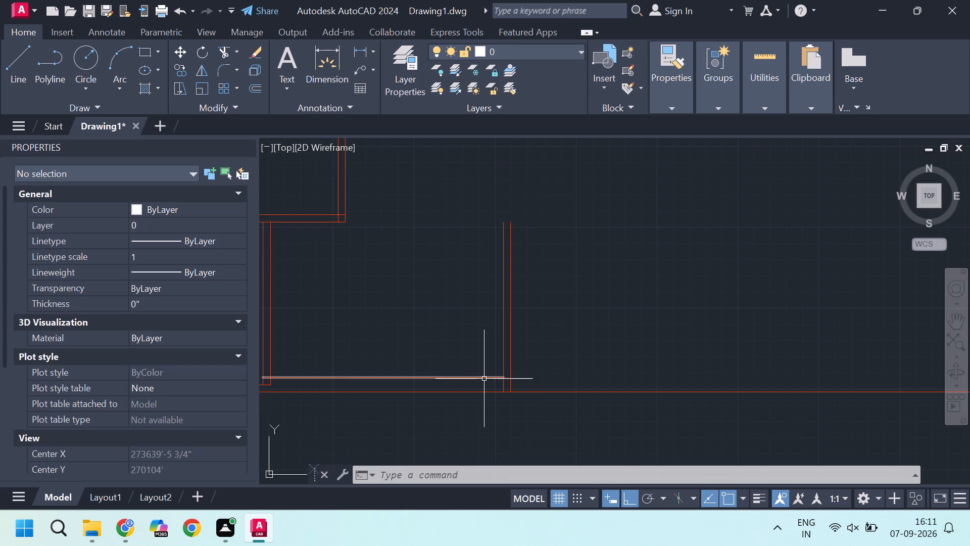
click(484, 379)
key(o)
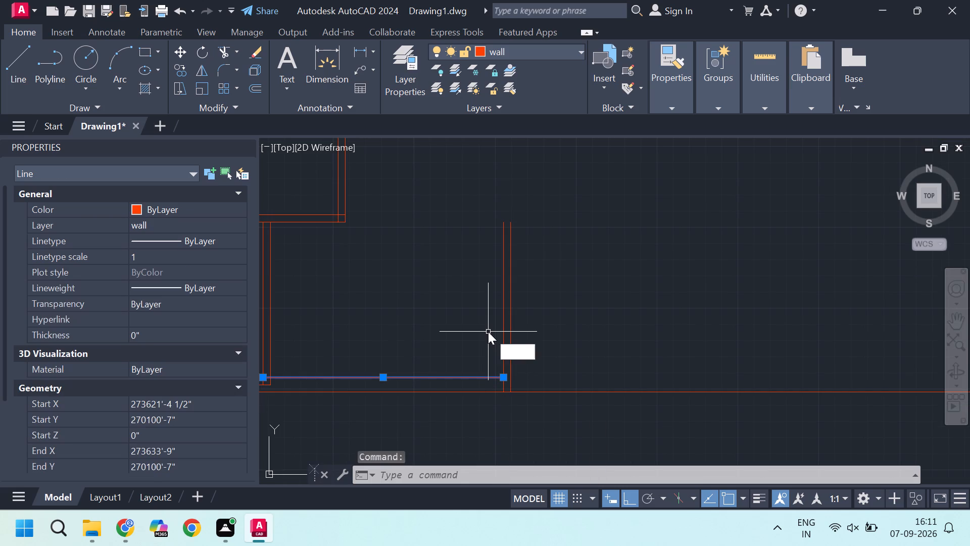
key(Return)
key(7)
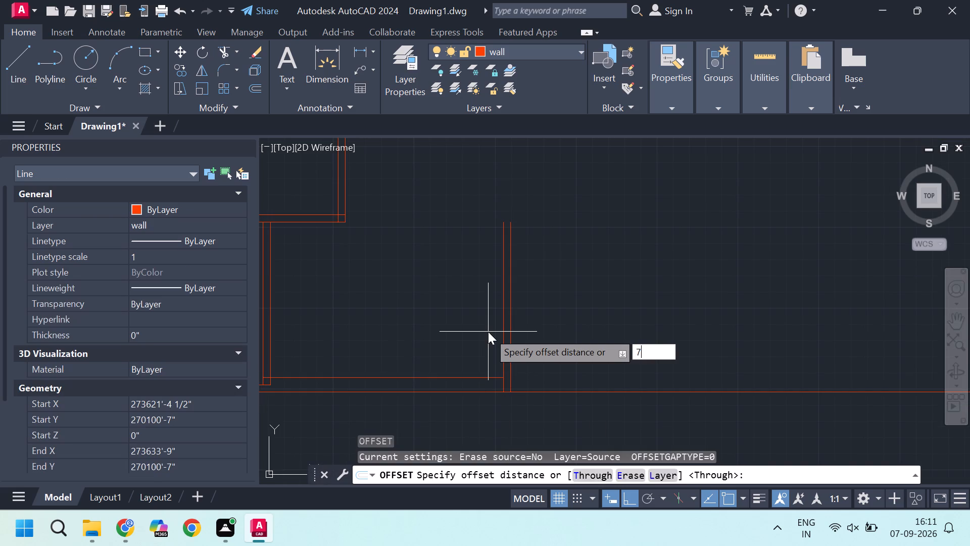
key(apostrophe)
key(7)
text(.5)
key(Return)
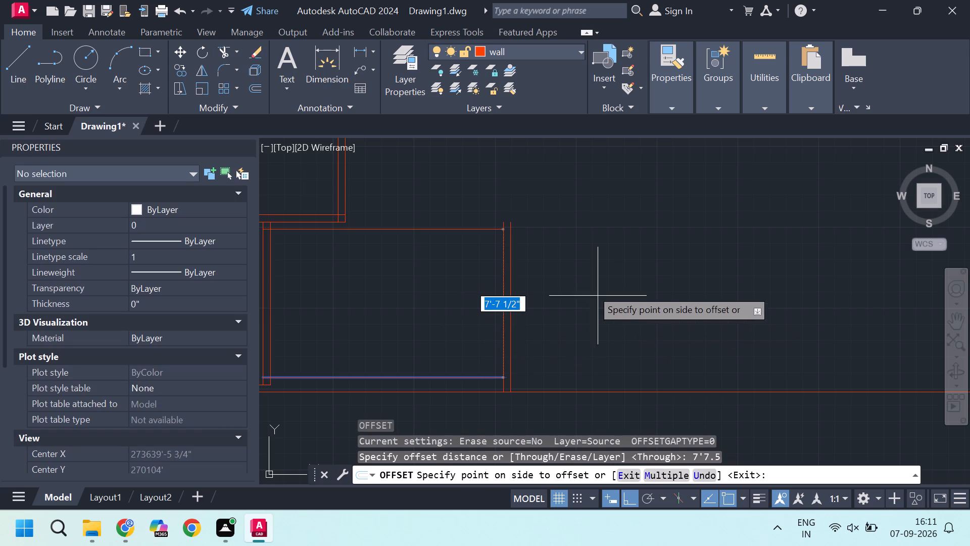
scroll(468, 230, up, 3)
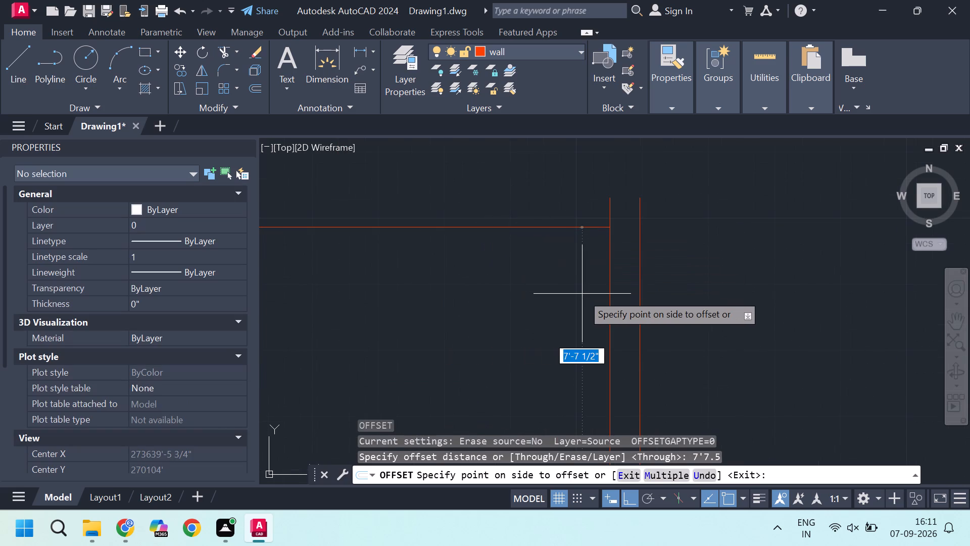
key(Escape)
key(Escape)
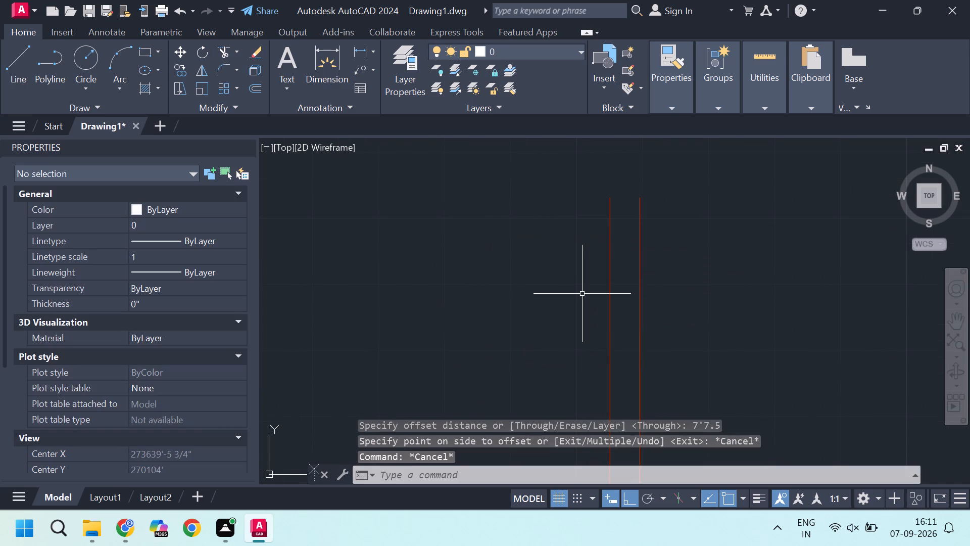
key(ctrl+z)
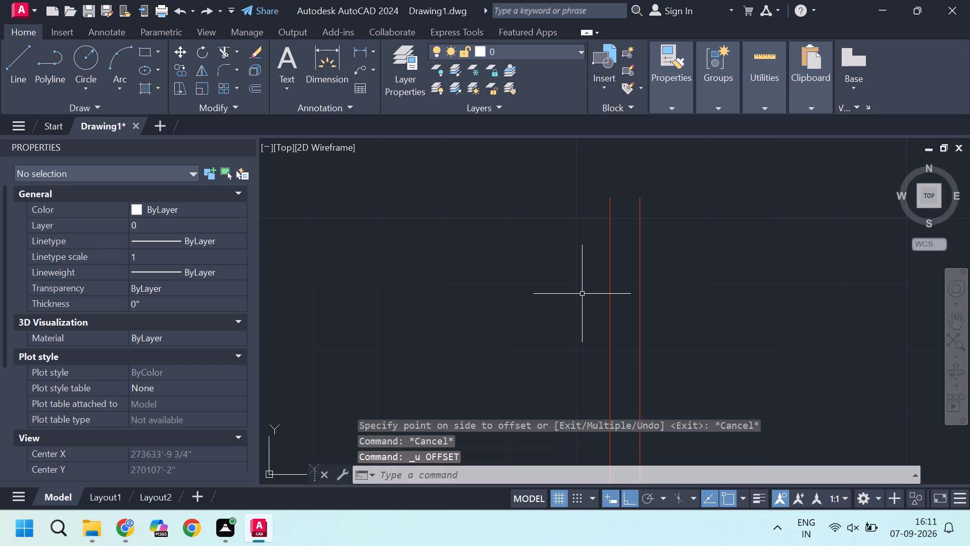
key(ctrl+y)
Offset the second south room's inner south wall line 7'7.5" north using the Through option.
scroll(627, 294, down, 5)
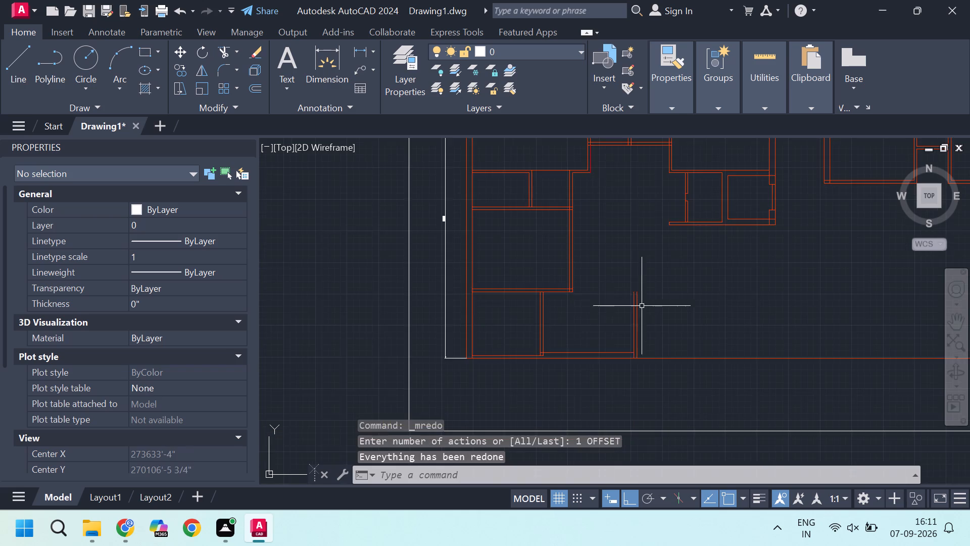
scroll(597, 360, up, 2)
click(633, 342)
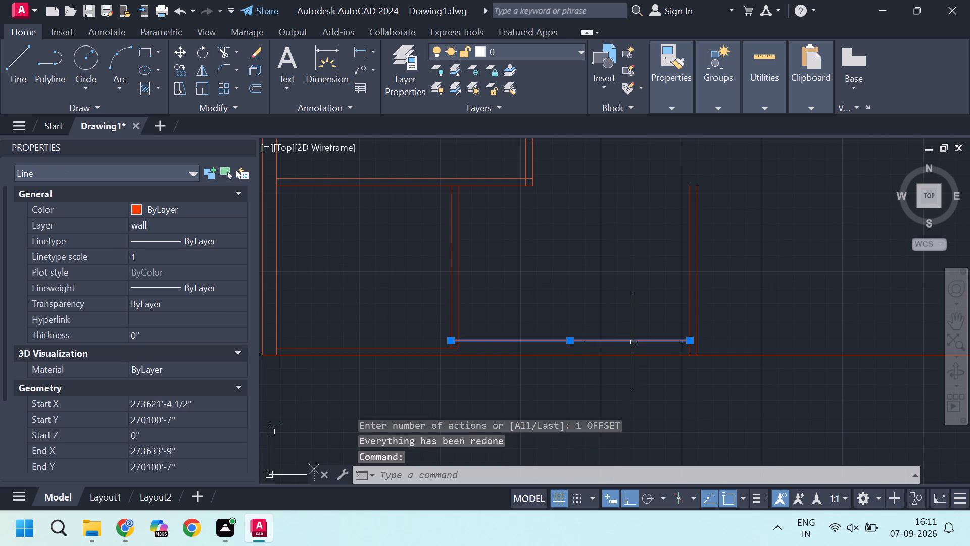
key(o)
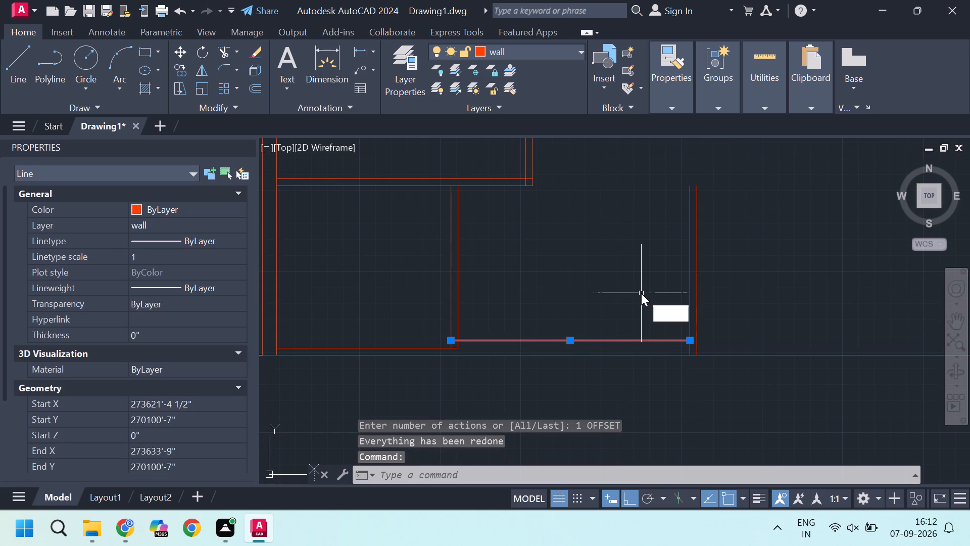
key(Return)
key(t)
key(Return)
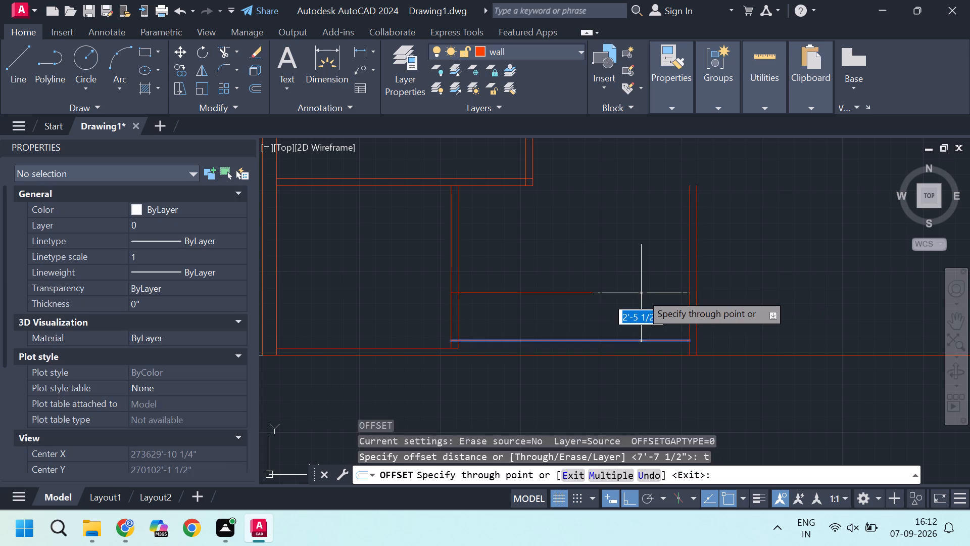
text(7'5)
key(BackSpace)
text(7.5)
key(Return)
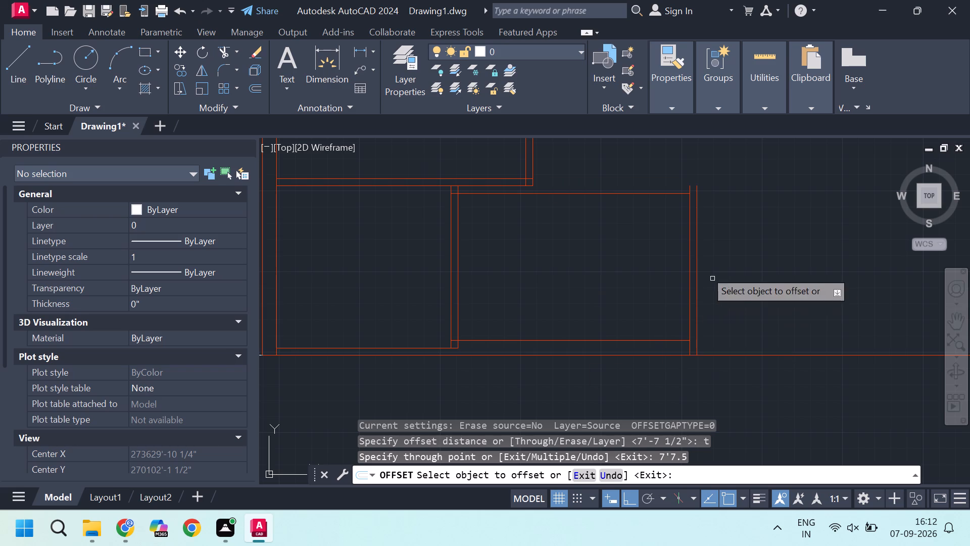
scroll(703, 258, up, 1)
middle_drag(681, 220, 680, 286)
scroll(697, 230, up, 3)
key(Escape)
key(Escape)
Stretch the offset line's east end across to the outer line of the second south room's east partition.
scroll(654, 207, up, 1)
middle_drag(653, 216, 659, 330)
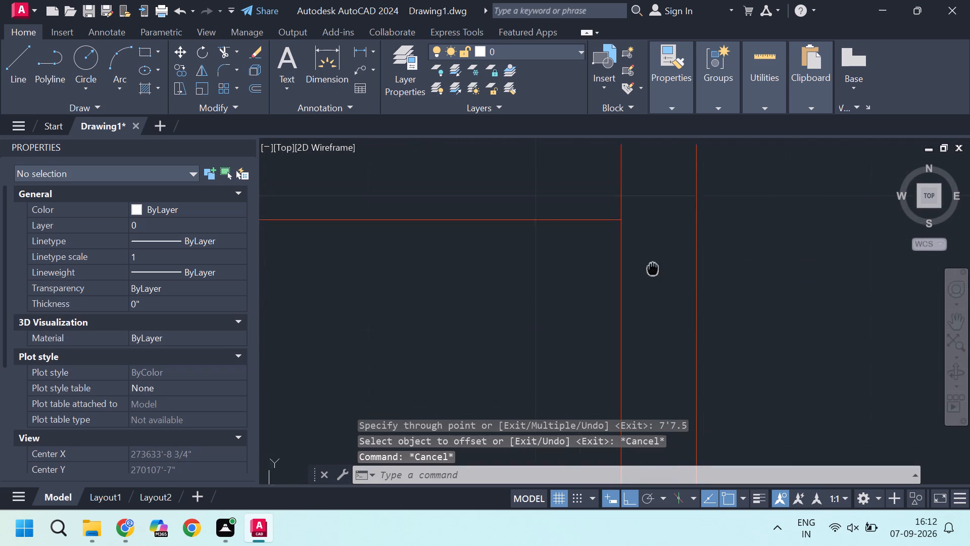
middle_drag(659, 330, 659, 337)
click(597, 305)
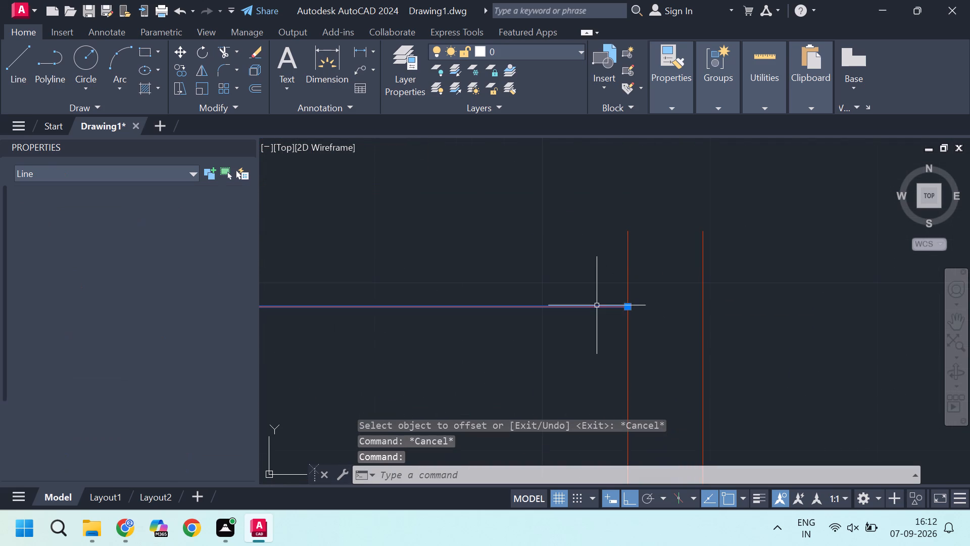
click(628, 307)
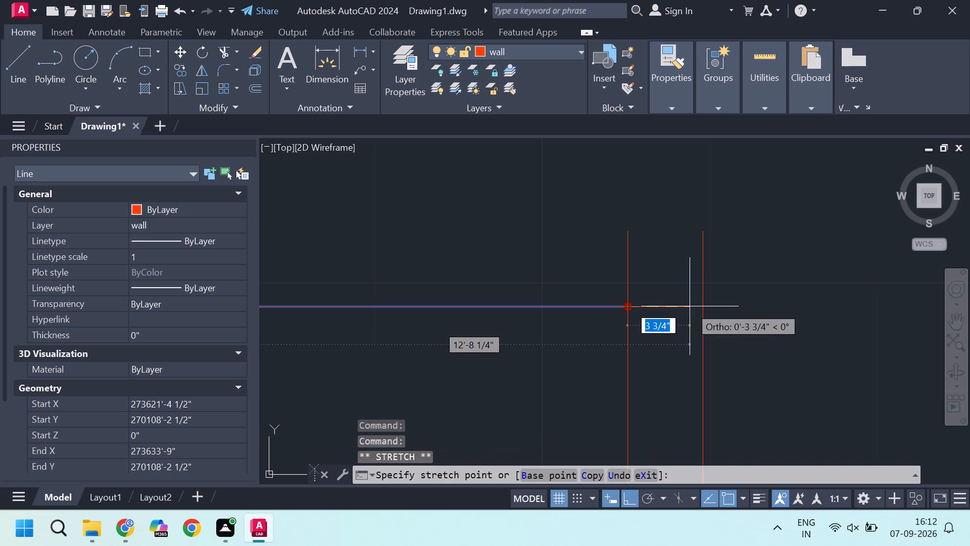
click(706, 311)
key(Escape)
key(Escape)
Trim both lines of the east partition where they run north past the offset line.
scroll(664, 300, down, 1)
text(tr)
key(Return)
click(711, 276)
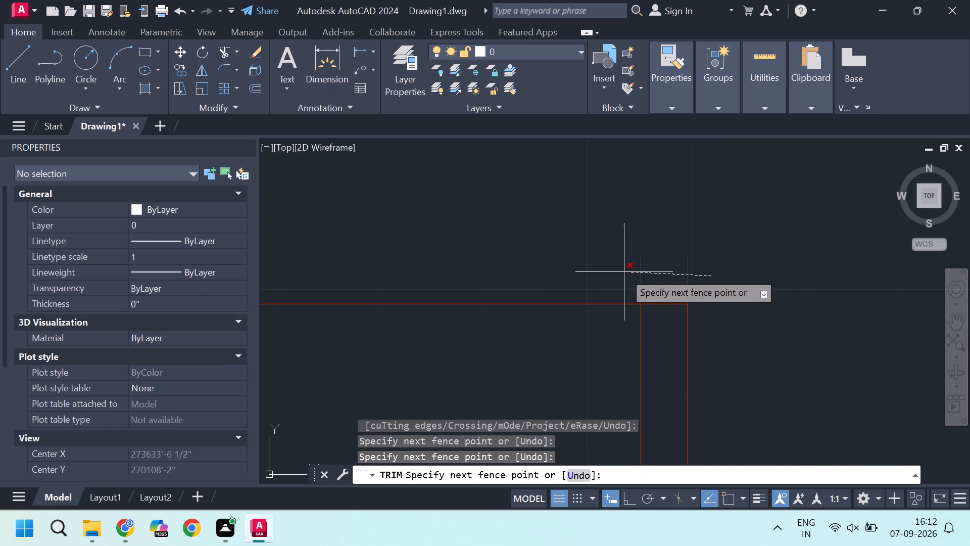
click(624, 272)
key(Escape)
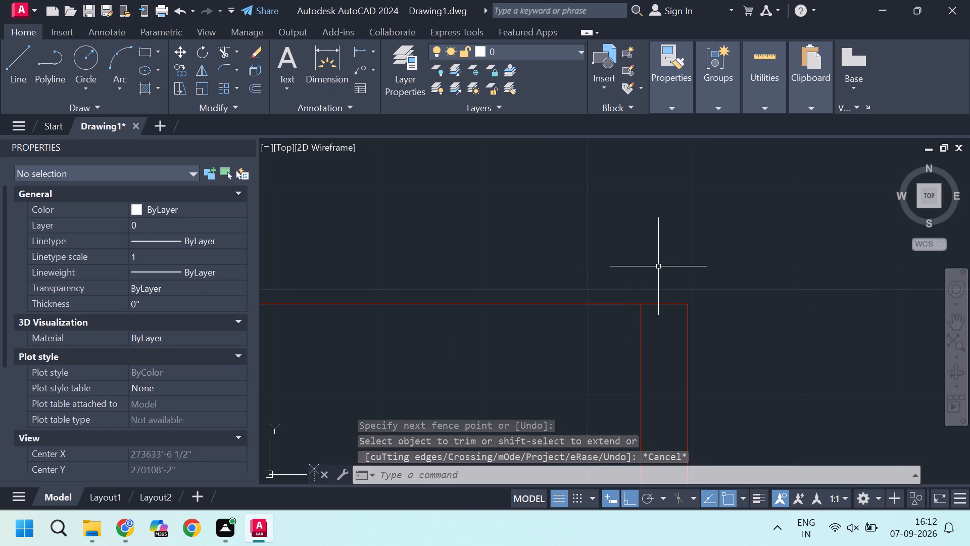
Delete the offset guide line across the north side of the second south room.
scroll(651, 277, down, 4)
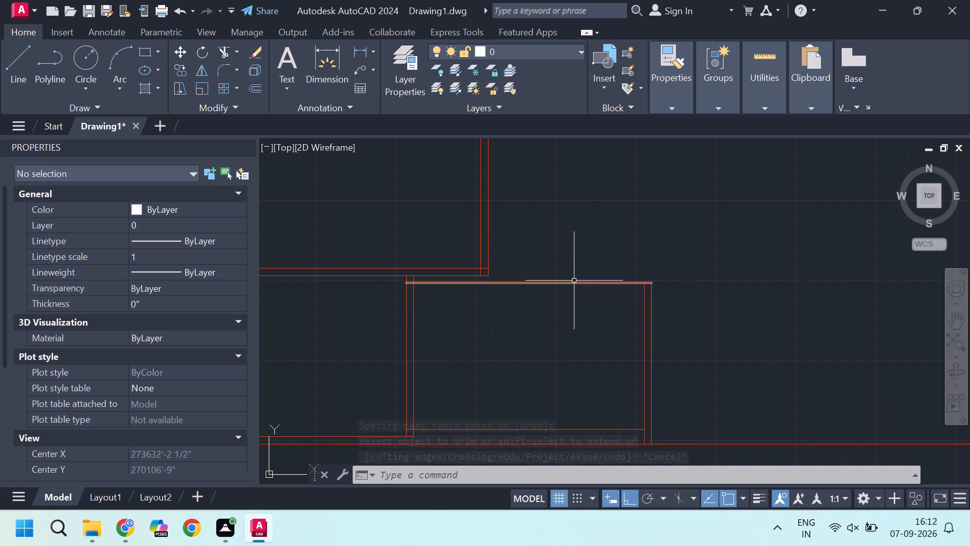
click(574, 281)
click(574, 288)
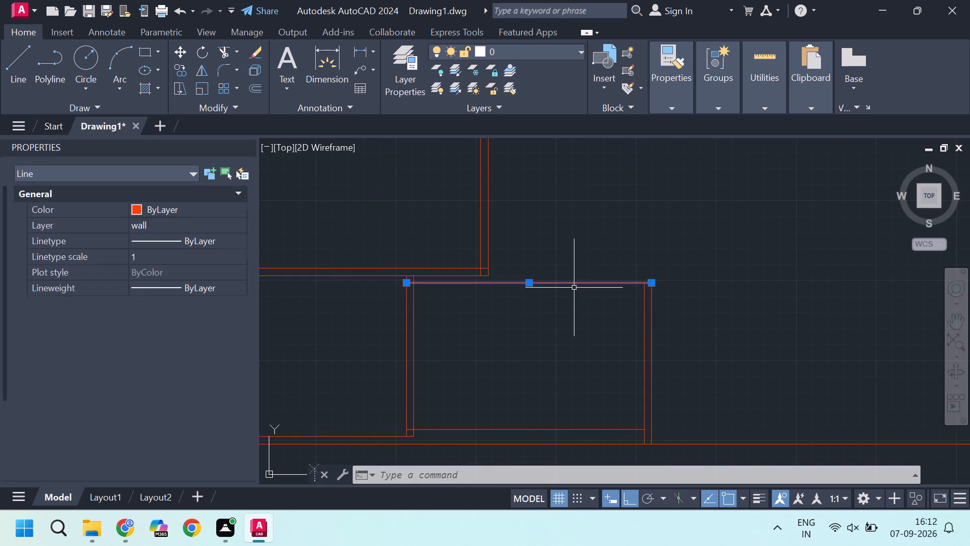
key(Delete)
Draw a 4.5" line closing the north end of the second south room's east partition.
key(l)
key(Return)
scroll(614, 276, up, 3)
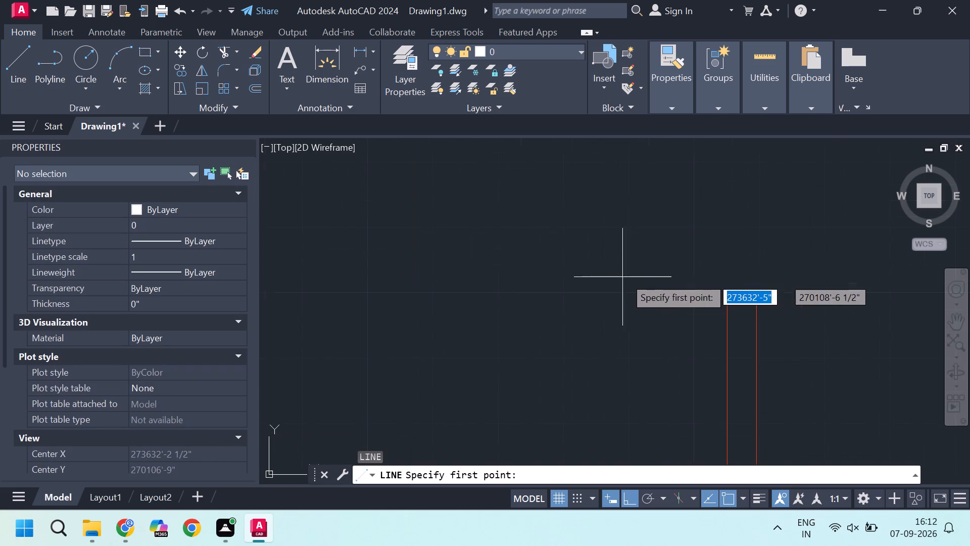
click(723, 302)
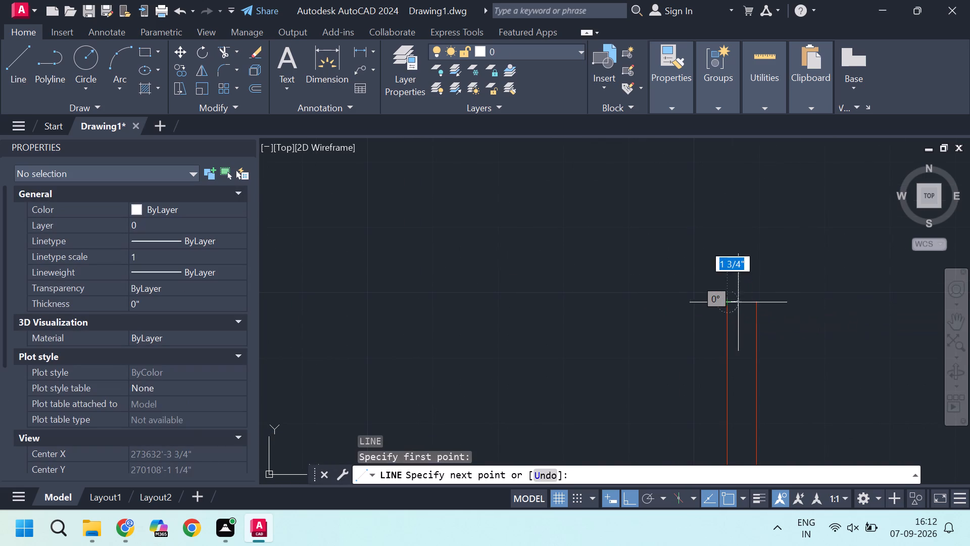
click(758, 302)
key(Escape)
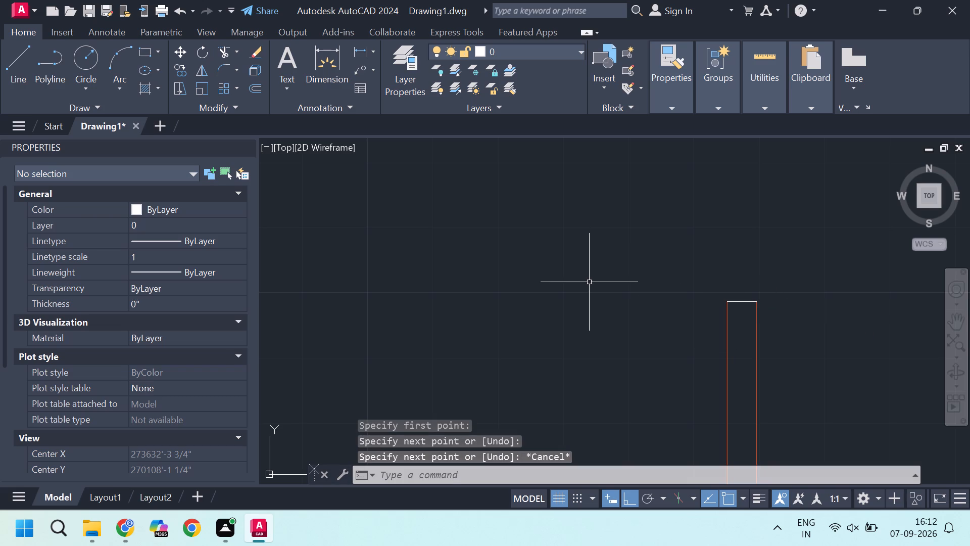
Set the color of the east partition's end line to Red.
click(748, 300)
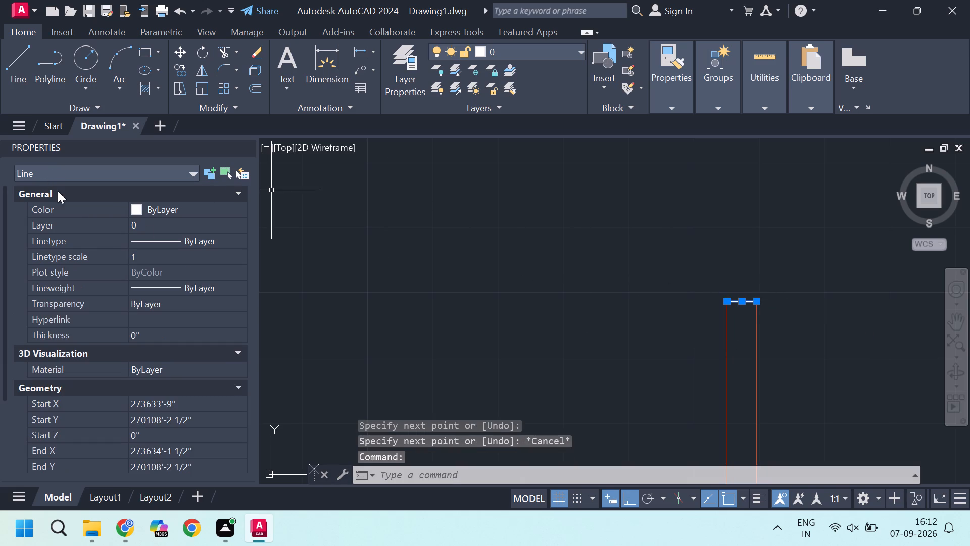
double_click(214, 208)
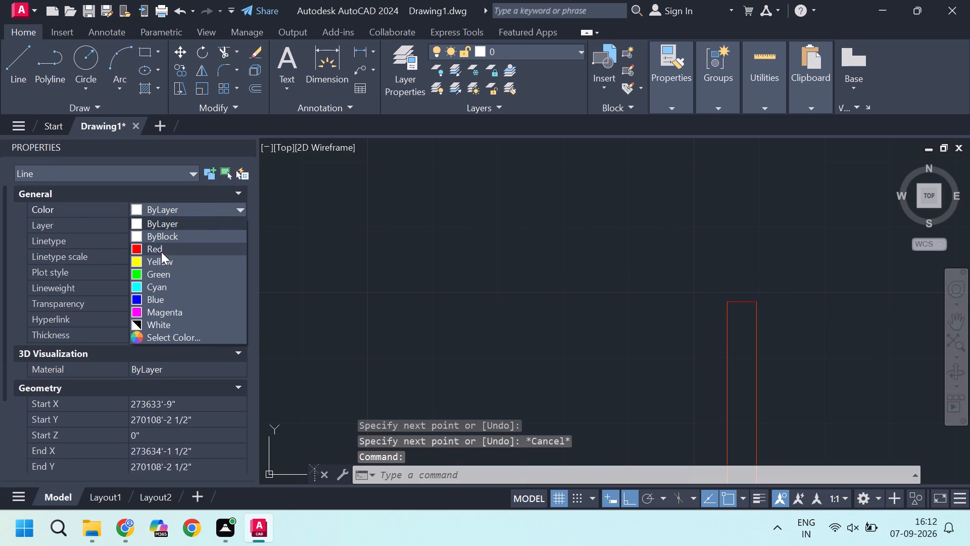
click(160, 247)
key(Escape)
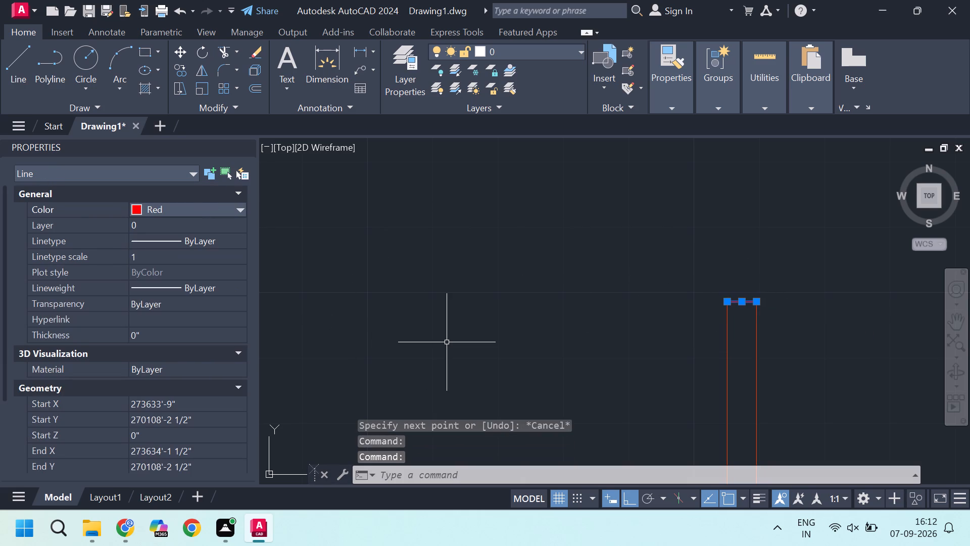
scroll(486, 298, down, 2)
key(Escape)
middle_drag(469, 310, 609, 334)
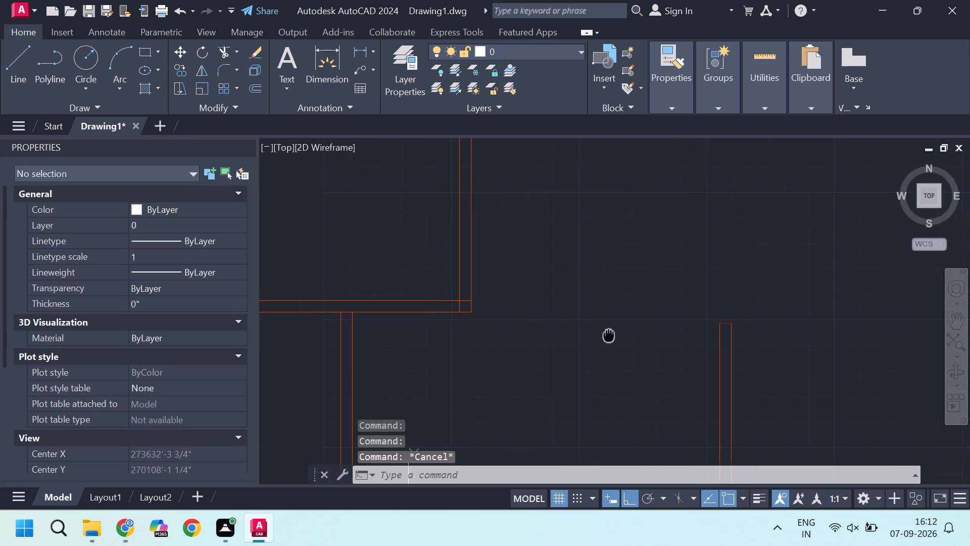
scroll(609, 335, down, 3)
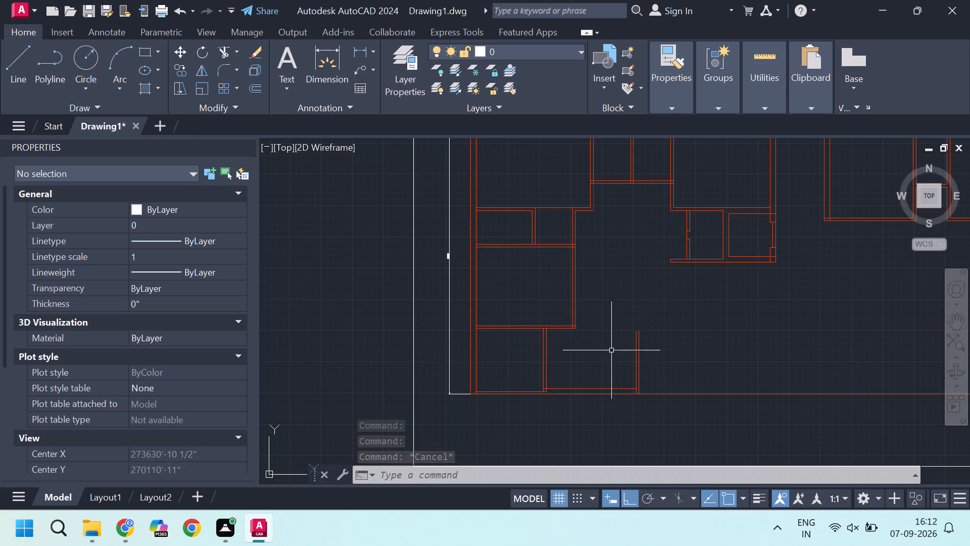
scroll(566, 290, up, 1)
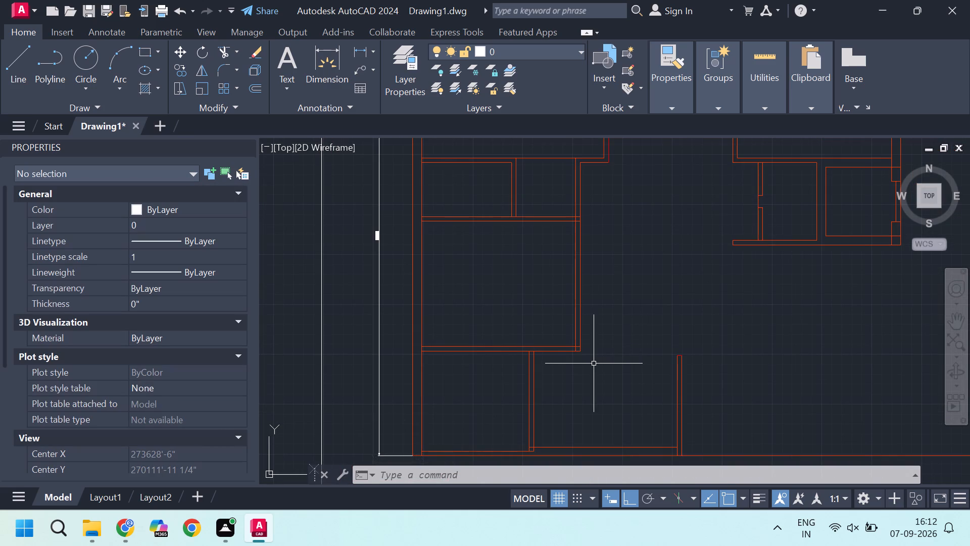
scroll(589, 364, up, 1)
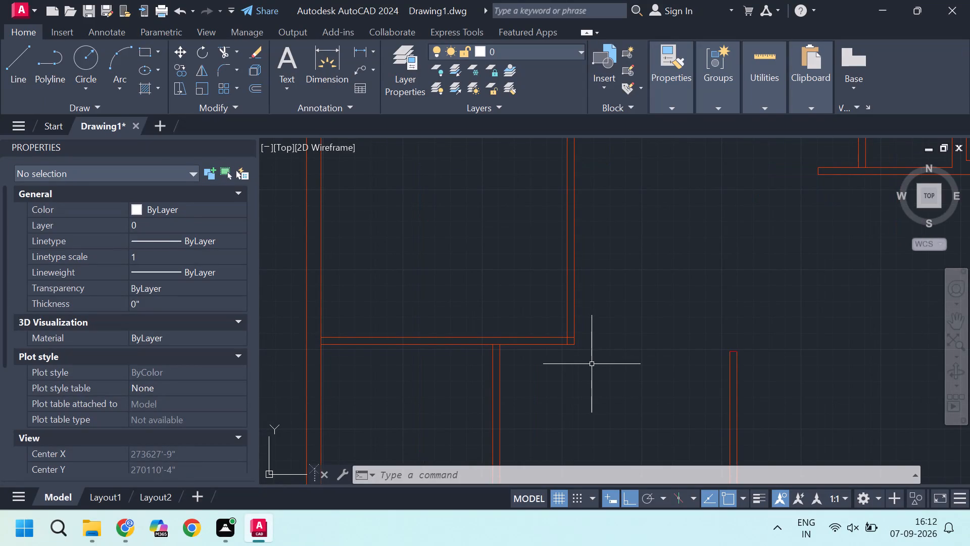
Trim the overlapping line ends where the partition between the two south rooms meets the south wall's inner lines.
scroll(595, 374, down, 1)
middle_drag(603, 401, 593, 342)
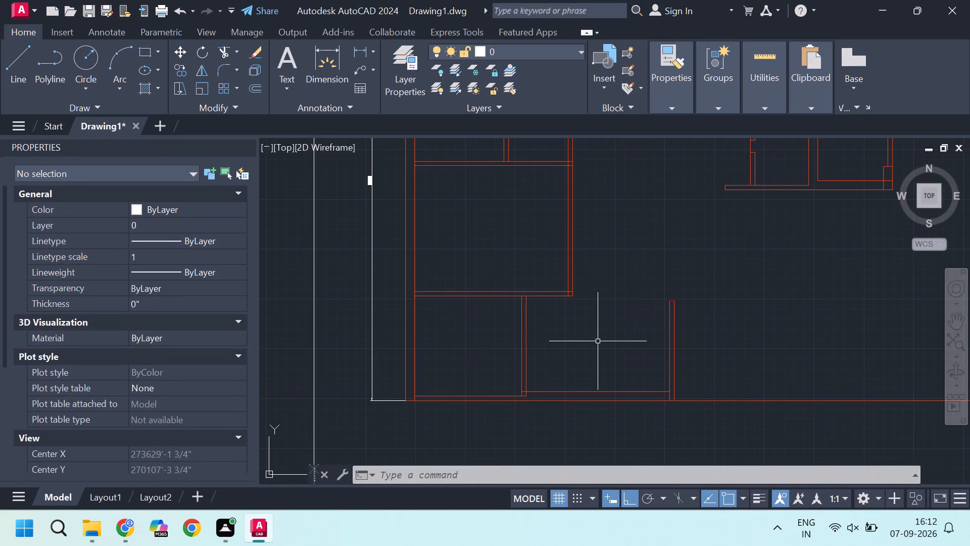
scroll(497, 411, up, 1)
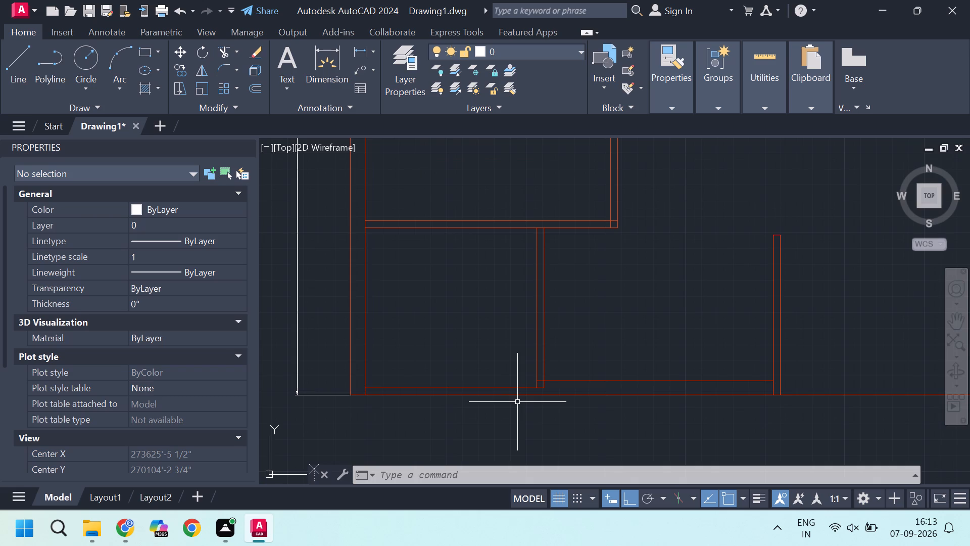
scroll(517, 402, up, 3)
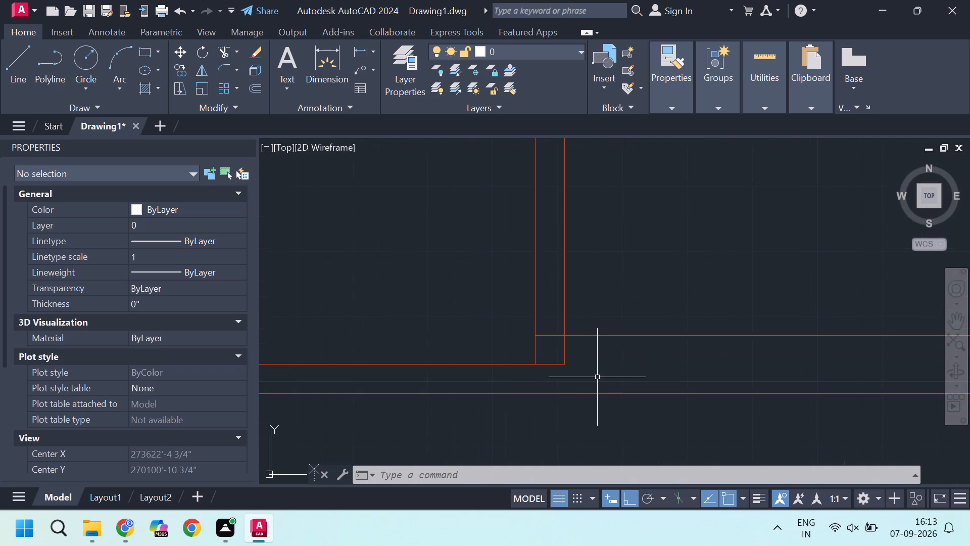
text(tr)
key(Return)
scroll(587, 367, up, 1)
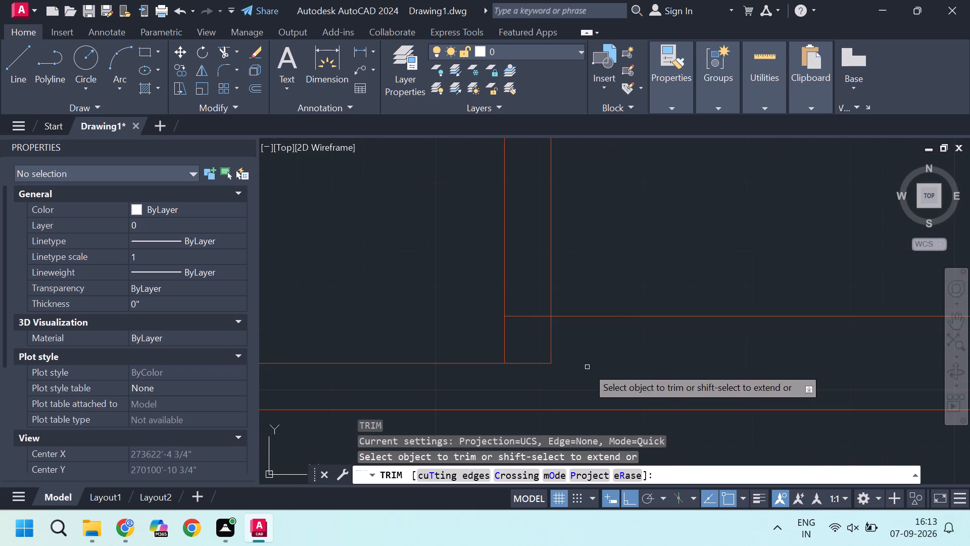
click(564, 341)
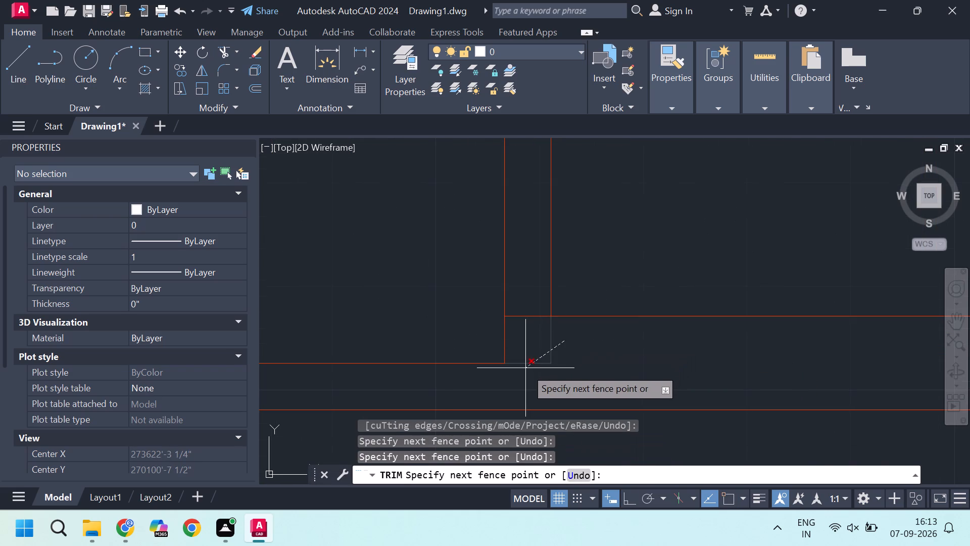
click(525, 368)
click(528, 318)
scroll(540, 368, down, 1)
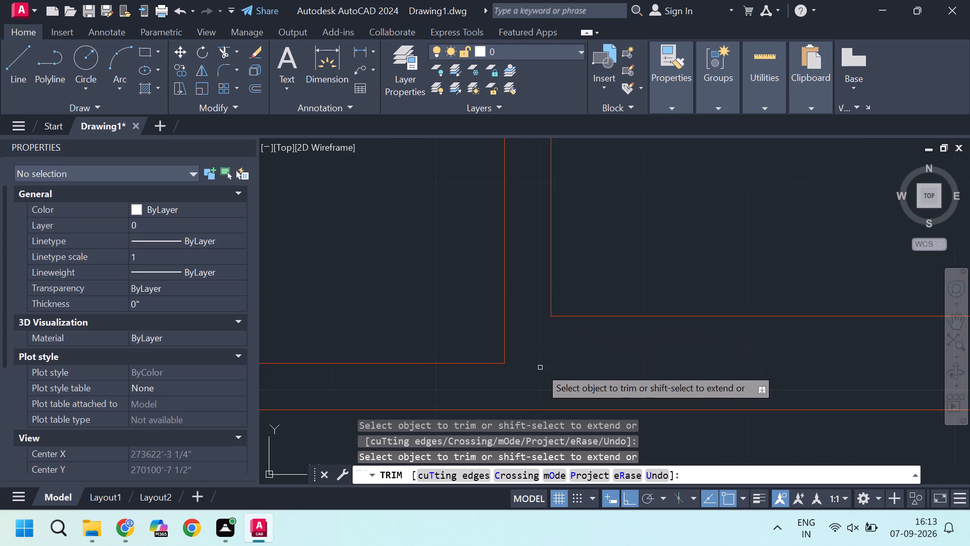
Extend the second south room's inner south wall line across its east partition to the partition's east face.
scroll(540, 368, down, 4)
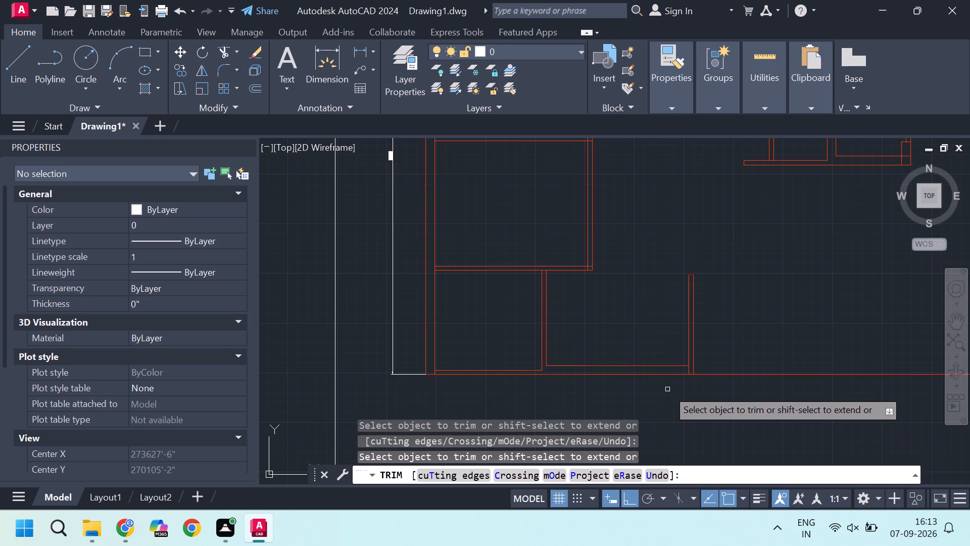
scroll(686, 378, up, 3)
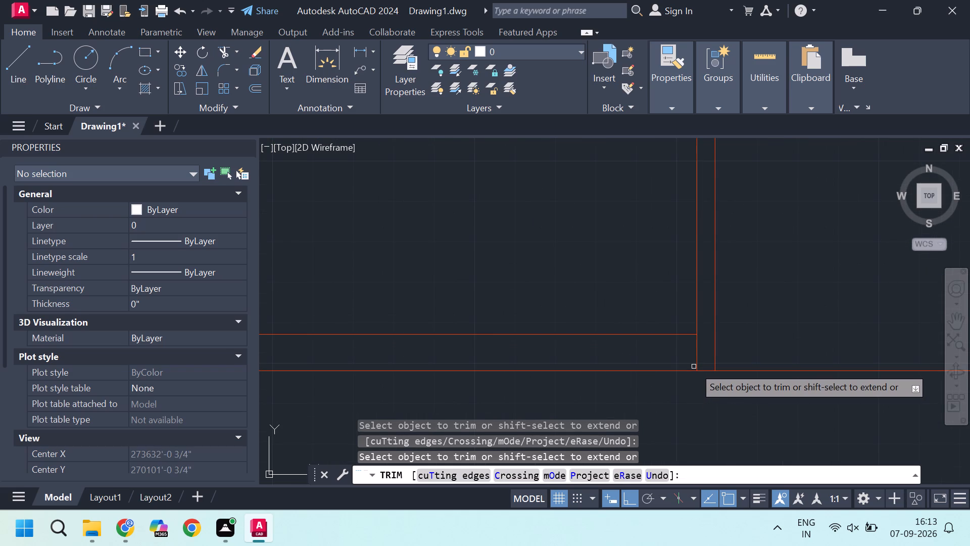
scroll(702, 344, down, 1)
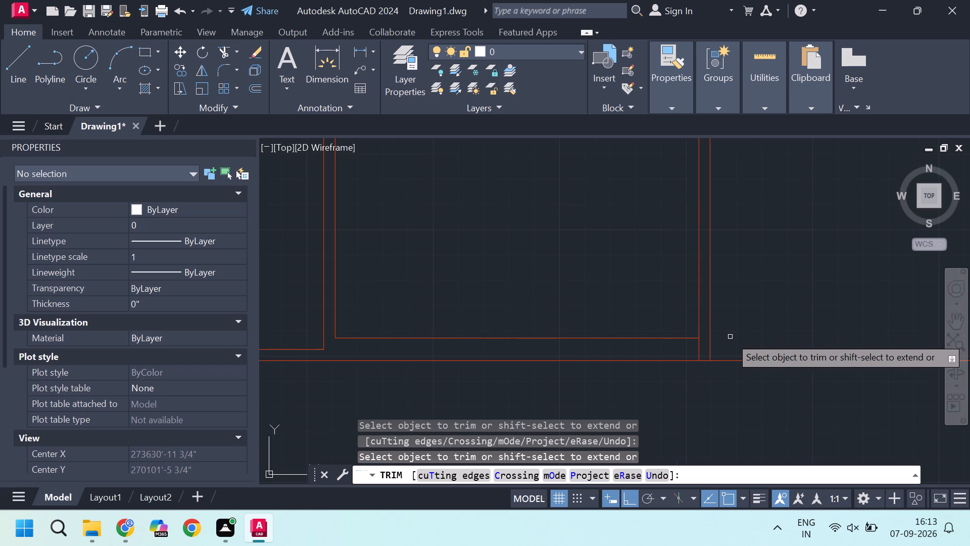
scroll(730, 337, down, 2)
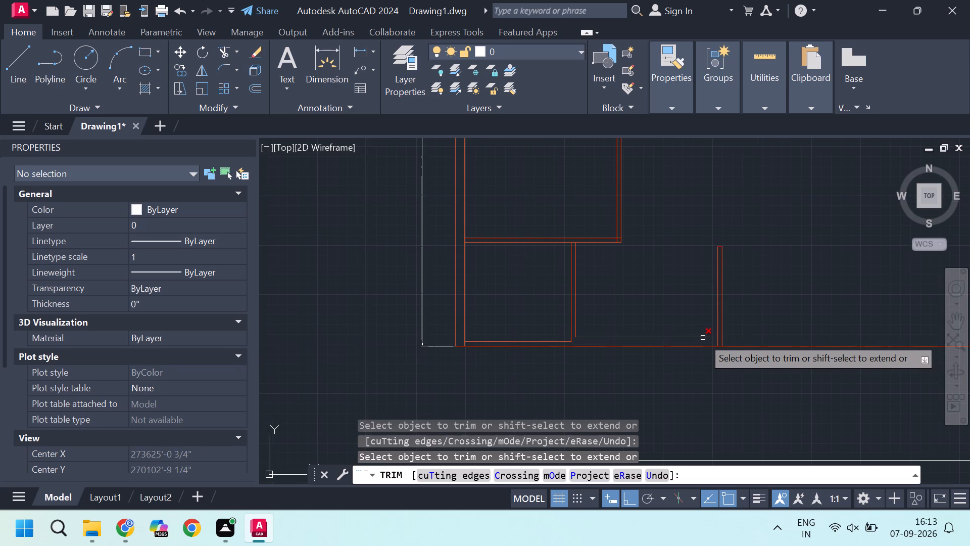
shift+click(702, 337)
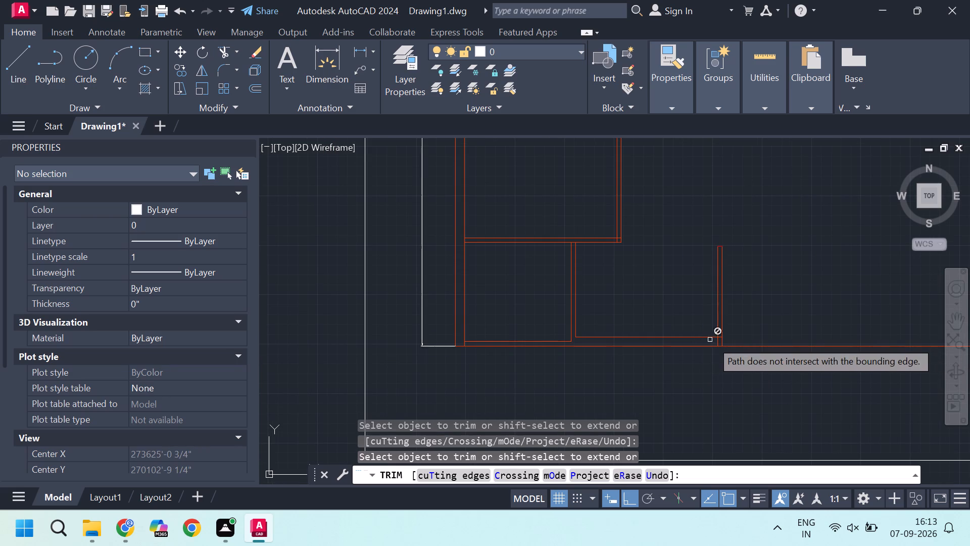
scroll(710, 339, up, 3)
shift+scroll(753, 341, up, 3)
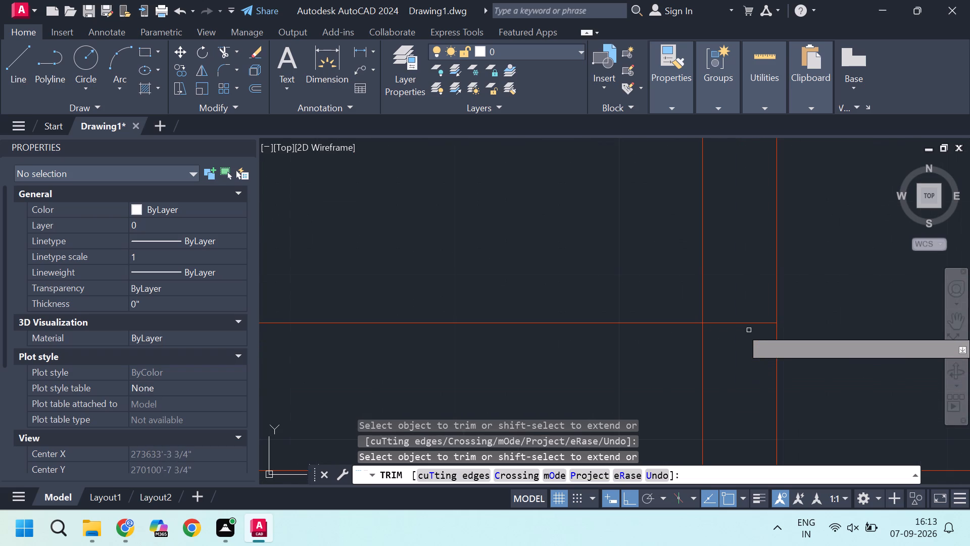
scroll(733, 332, down, 4)
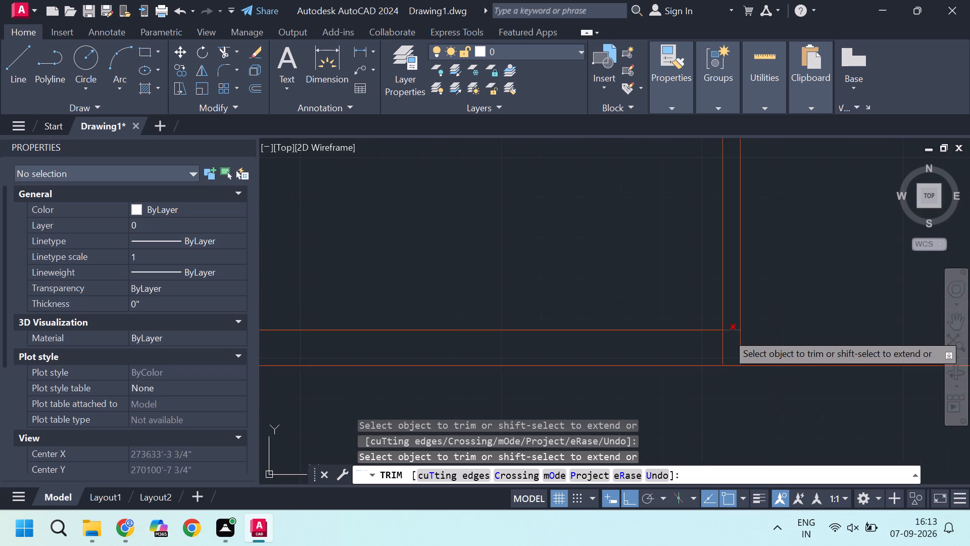
scroll(726, 334, down, 4)
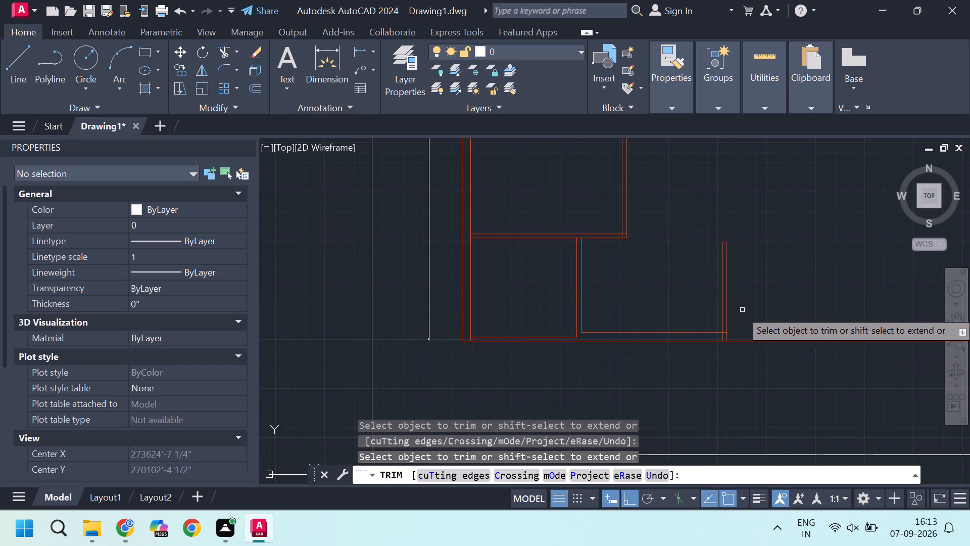
key(Escape)
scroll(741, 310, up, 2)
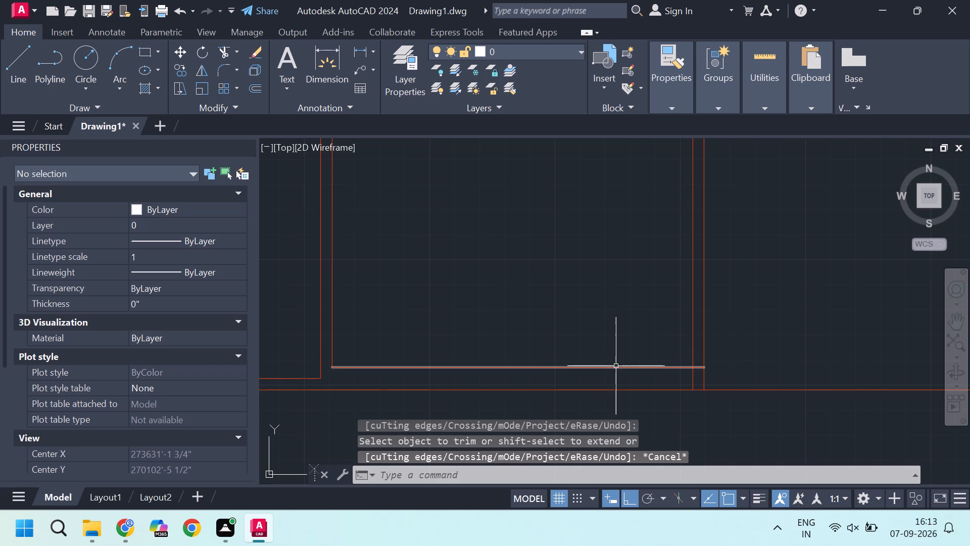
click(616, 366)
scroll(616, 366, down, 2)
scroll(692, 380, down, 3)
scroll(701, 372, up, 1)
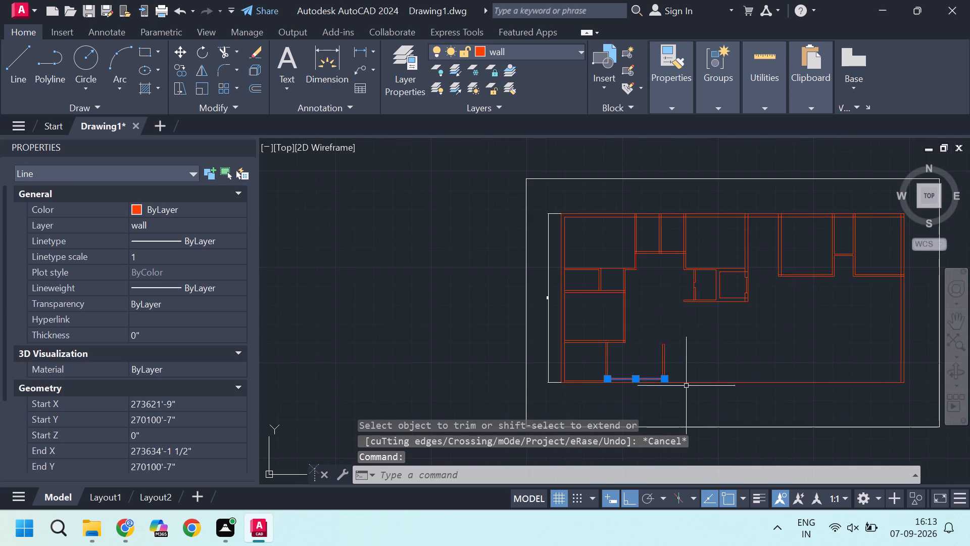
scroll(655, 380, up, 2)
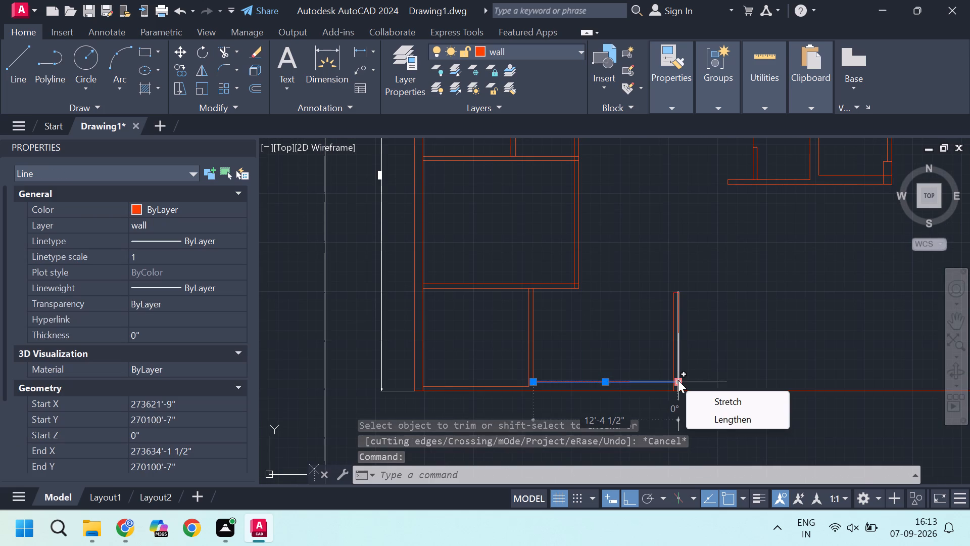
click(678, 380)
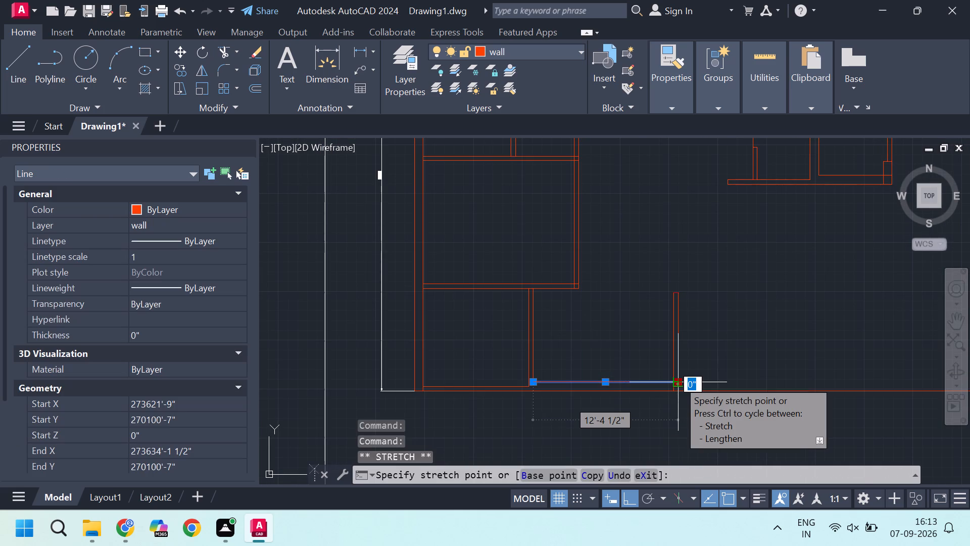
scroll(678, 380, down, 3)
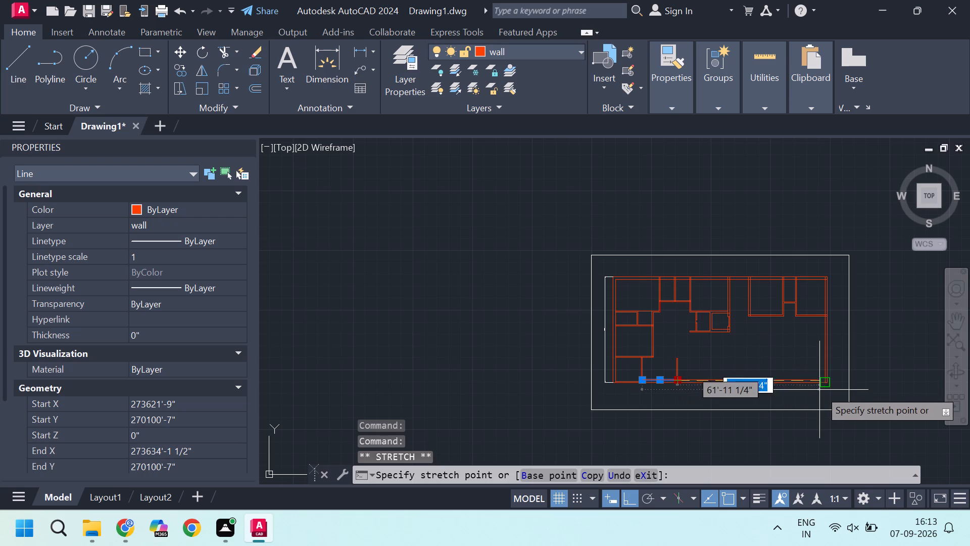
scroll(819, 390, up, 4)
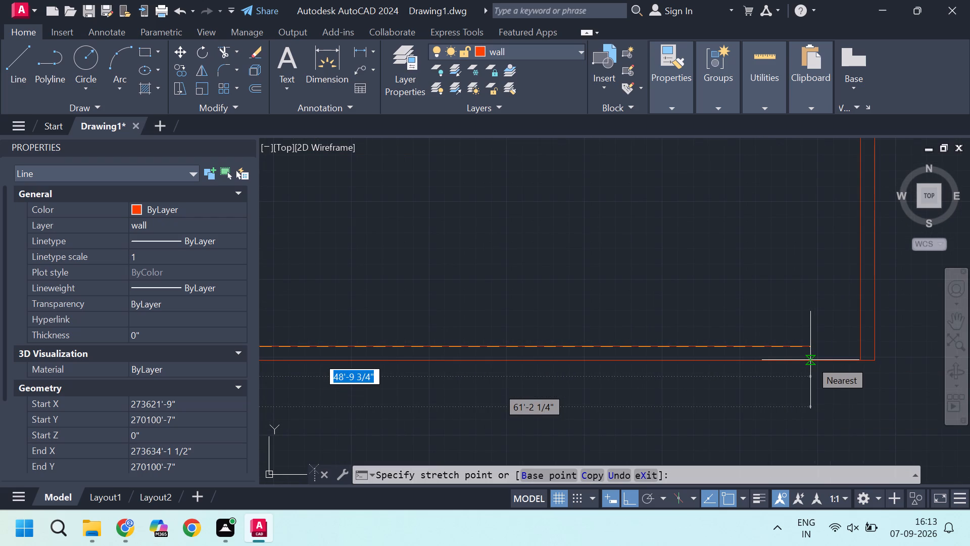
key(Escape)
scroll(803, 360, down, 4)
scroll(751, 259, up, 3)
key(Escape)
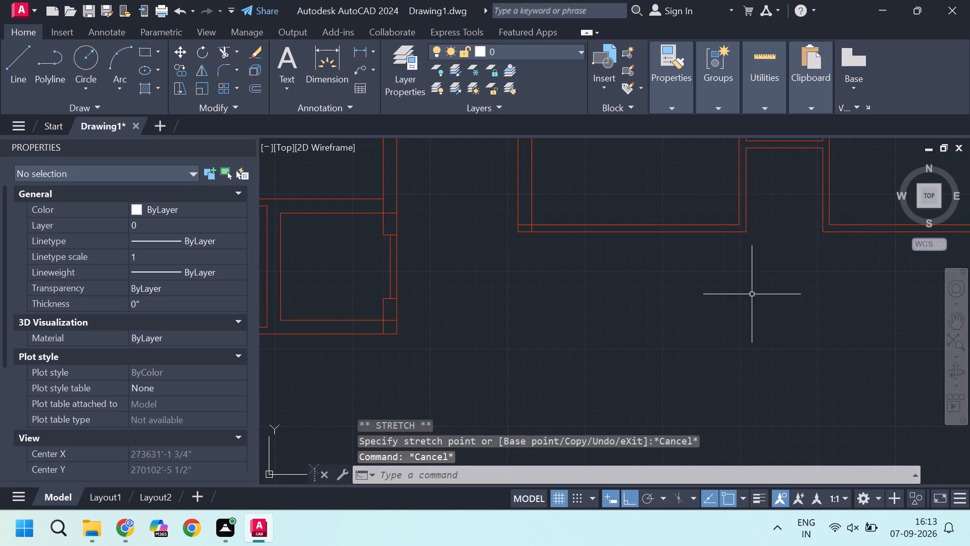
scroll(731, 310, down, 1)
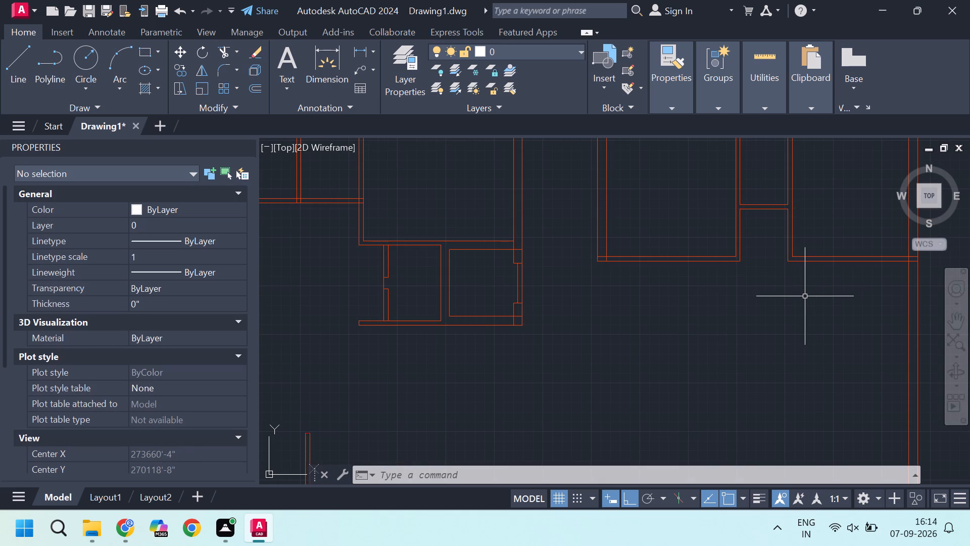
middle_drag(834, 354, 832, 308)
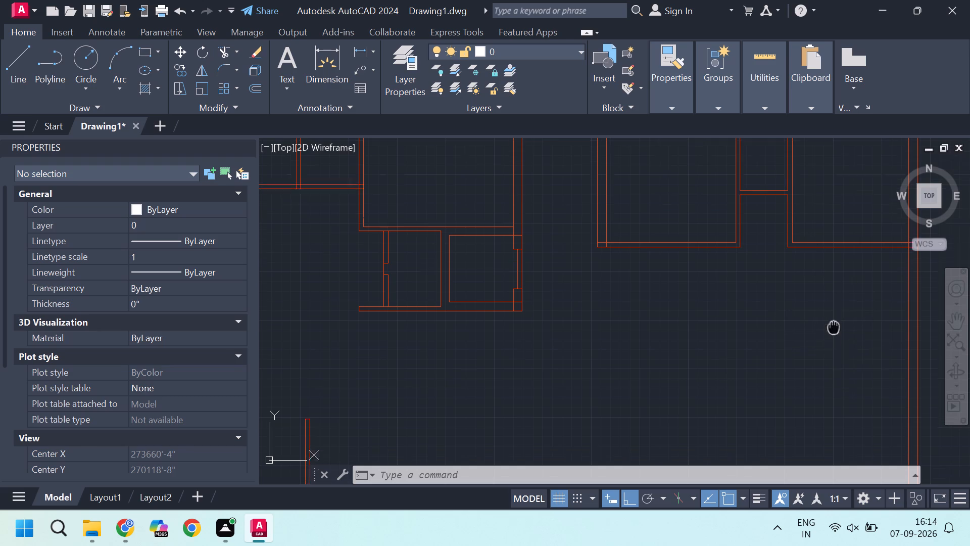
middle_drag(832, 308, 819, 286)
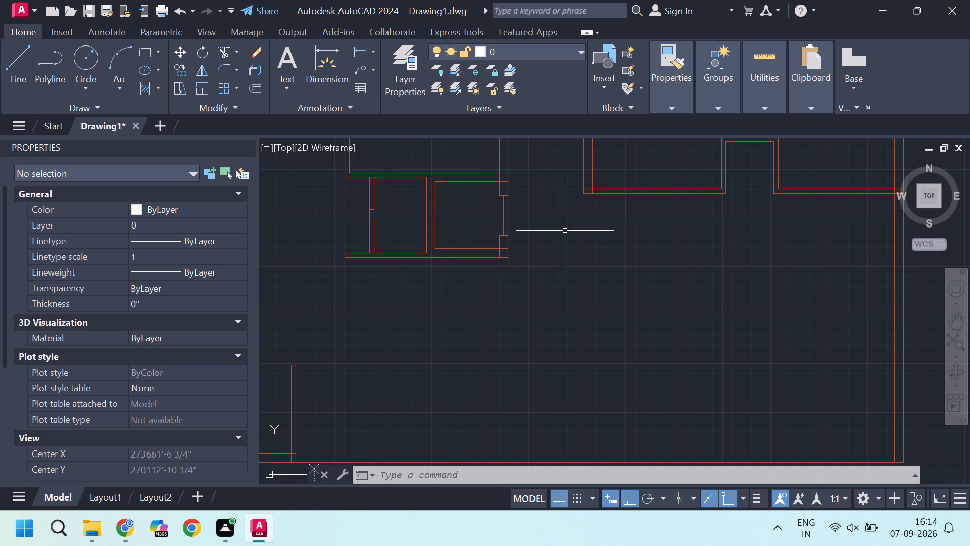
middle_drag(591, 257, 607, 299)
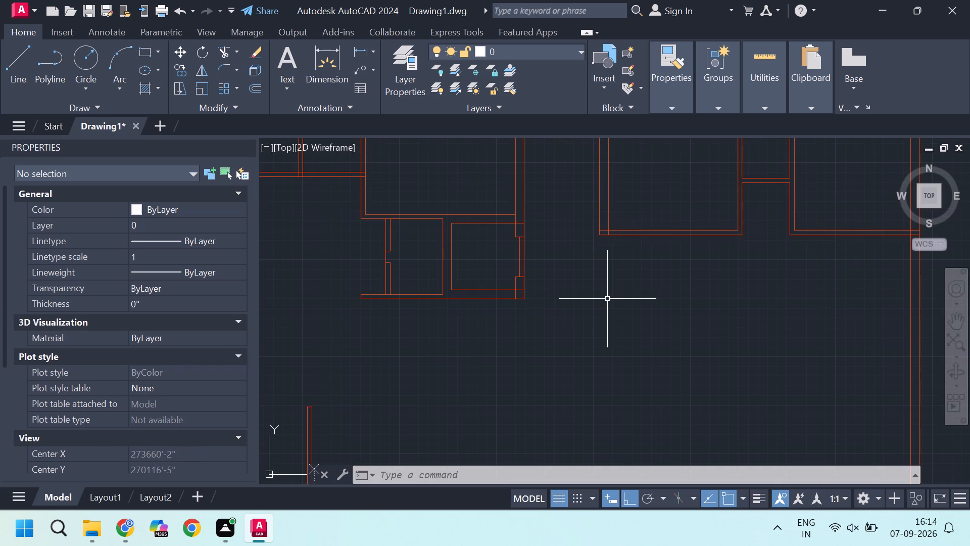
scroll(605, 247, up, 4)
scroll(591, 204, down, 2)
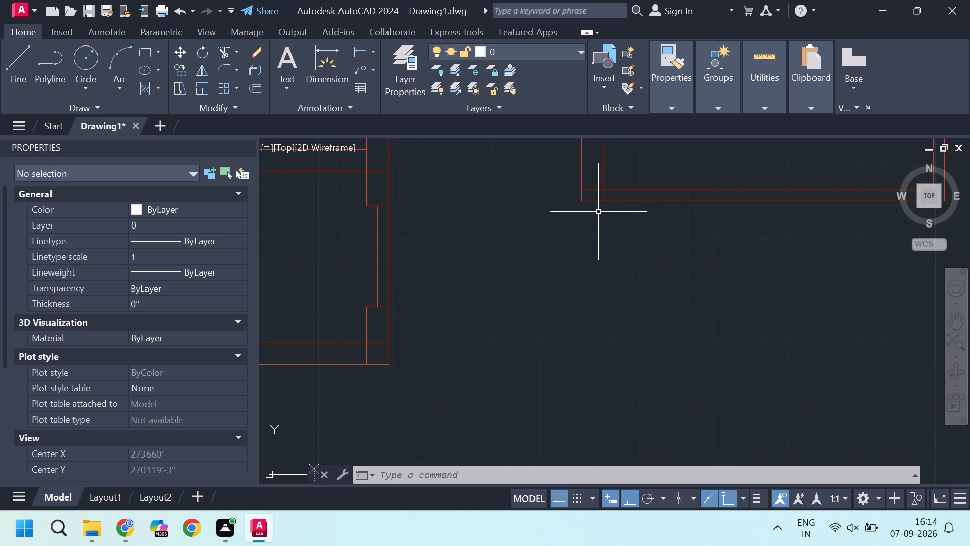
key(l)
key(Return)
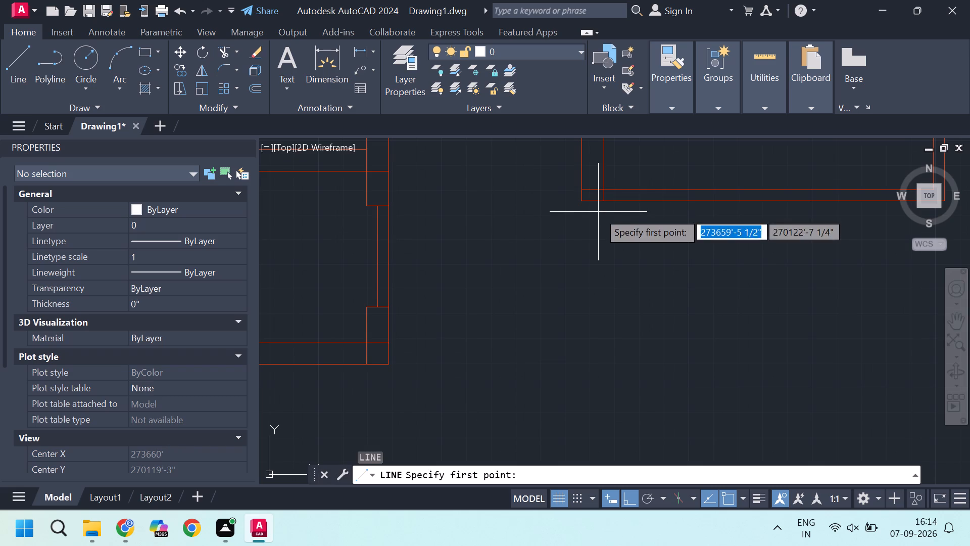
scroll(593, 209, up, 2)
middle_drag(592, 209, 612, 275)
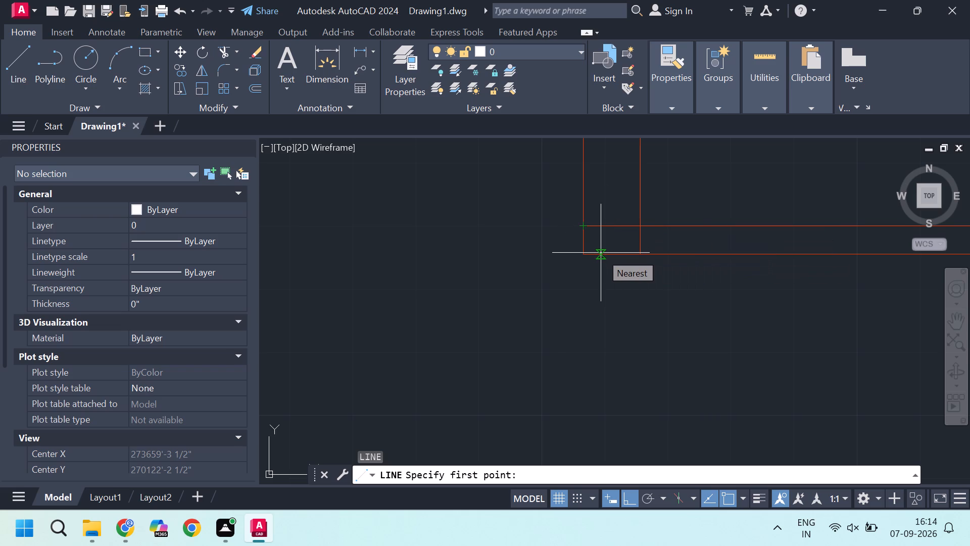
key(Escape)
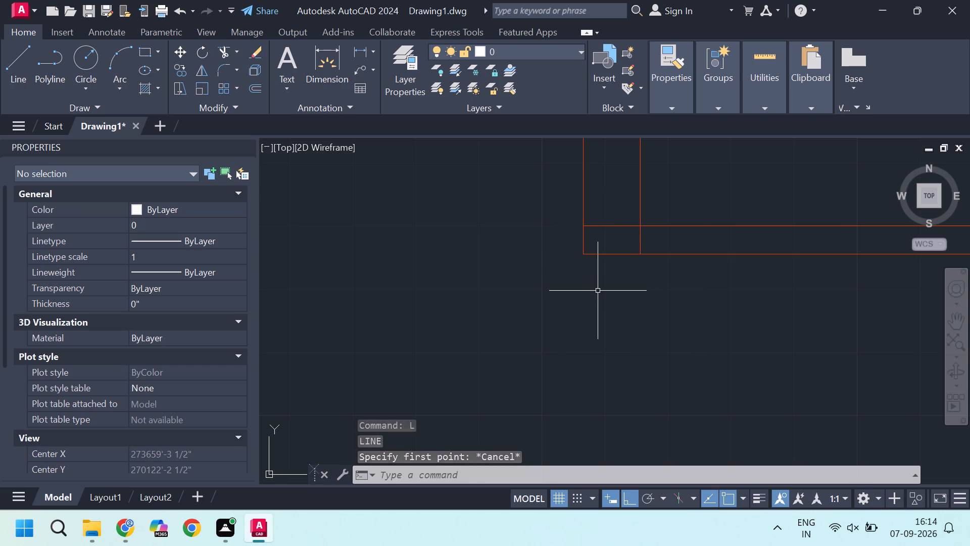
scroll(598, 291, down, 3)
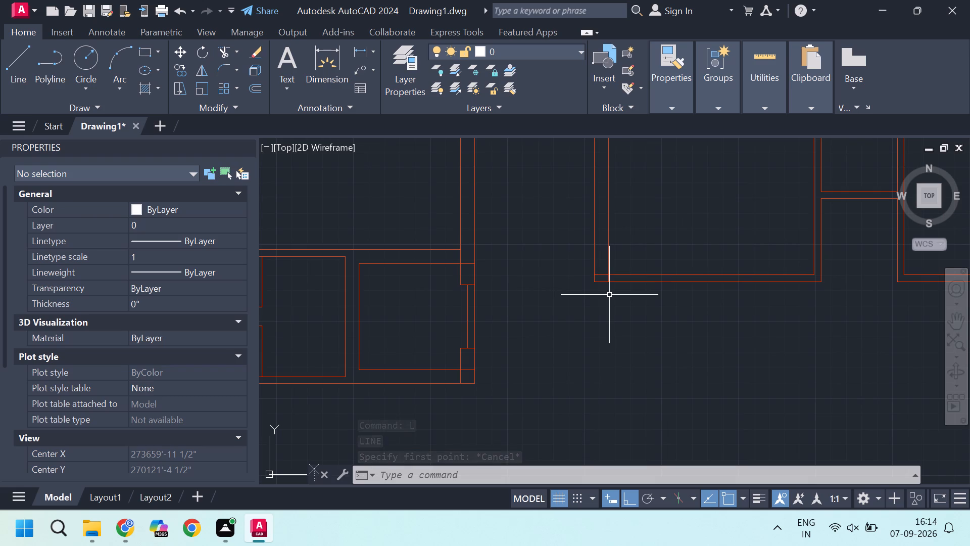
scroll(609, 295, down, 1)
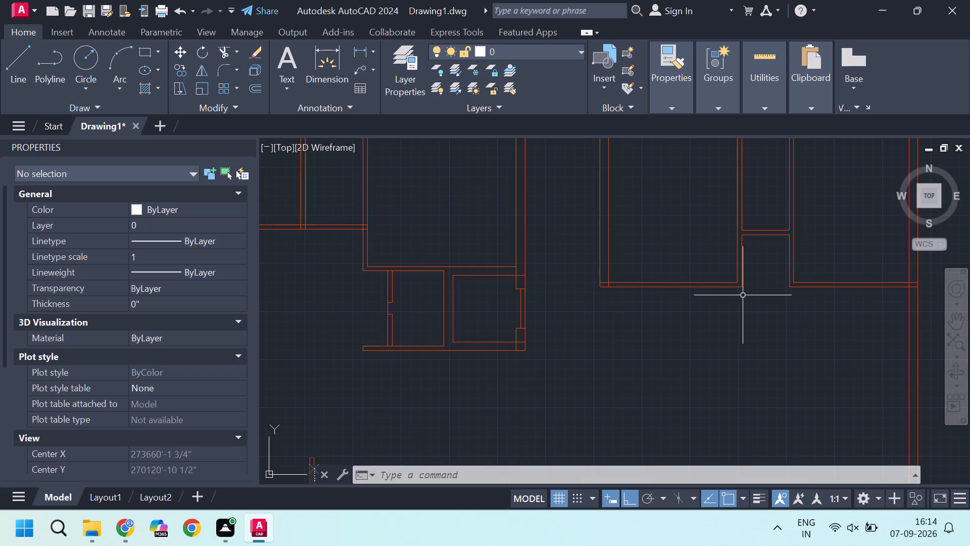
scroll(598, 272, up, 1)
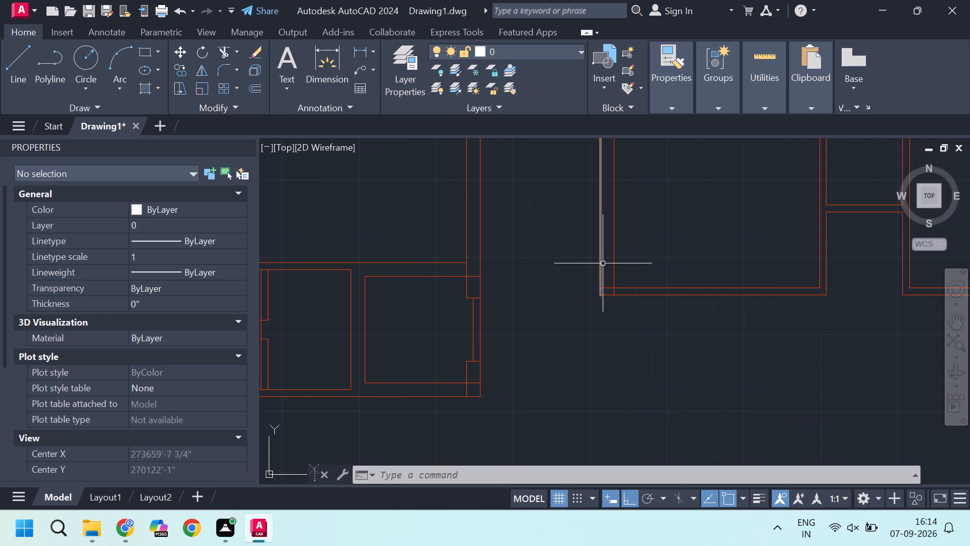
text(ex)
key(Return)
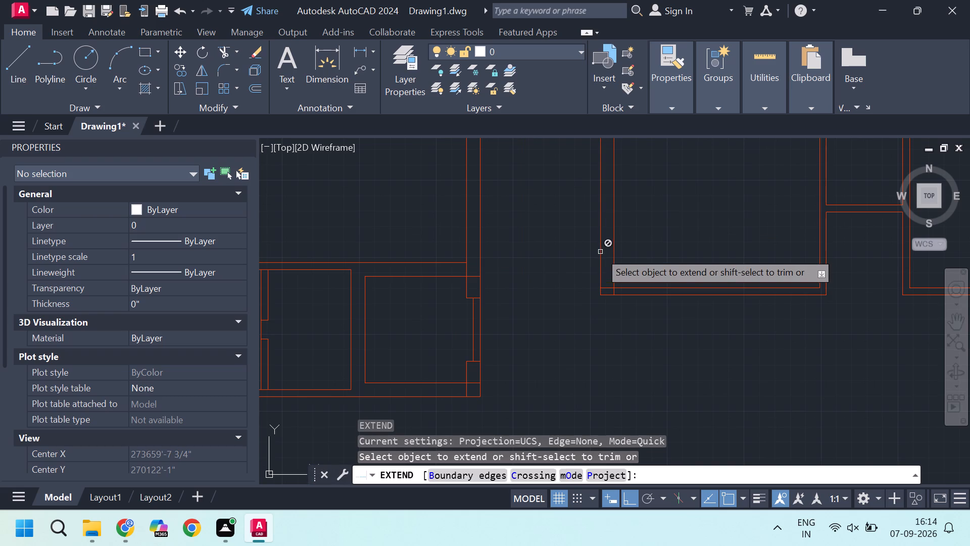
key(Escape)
Stretch the northeast rooms' outer west wall line south to the building's south wall.
click(601, 266)
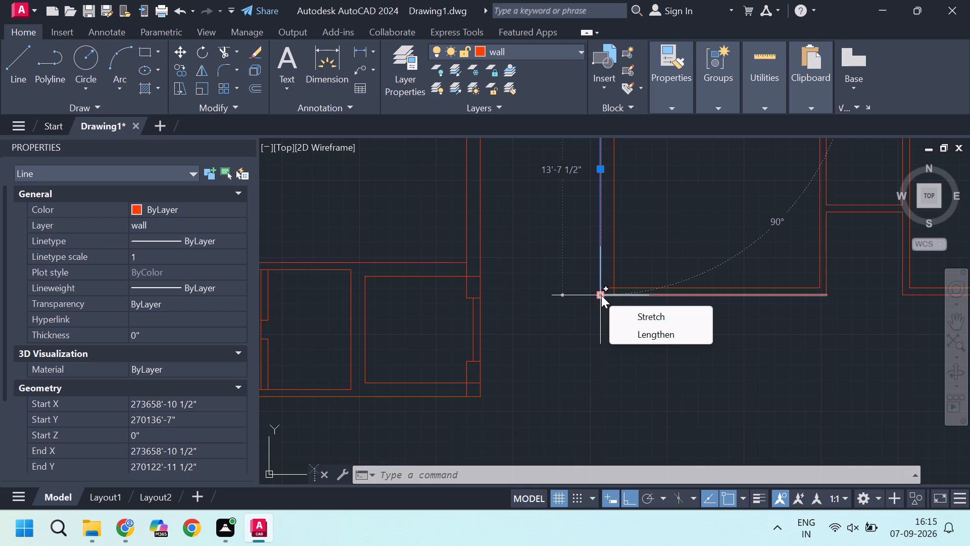
click(601, 295)
scroll(601, 295, down, 4)
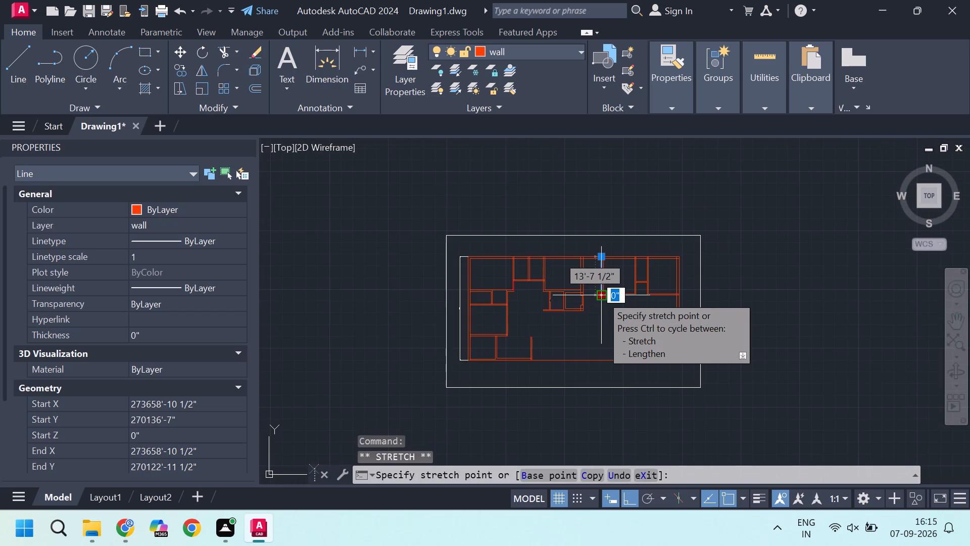
scroll(601, 295, down, 1)
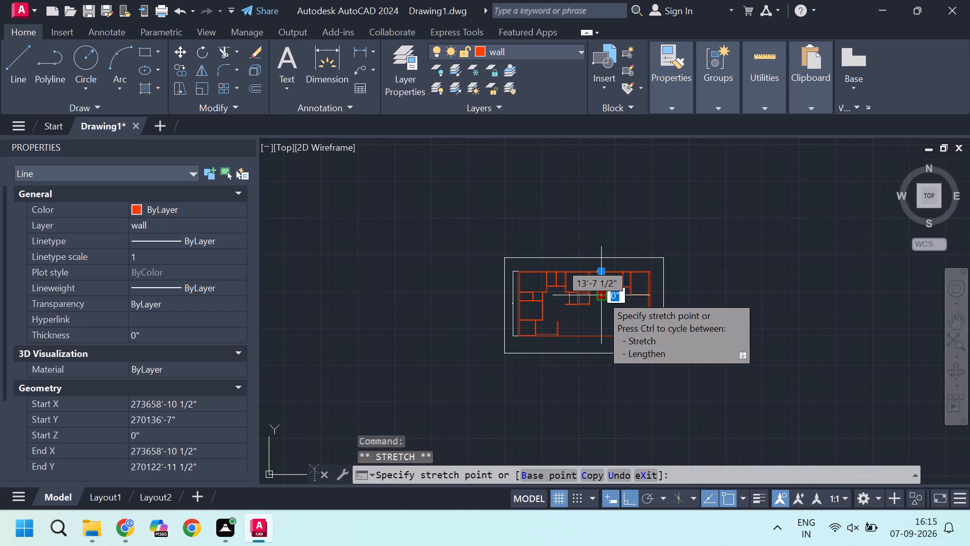
scroll(593, 305, up, 3)
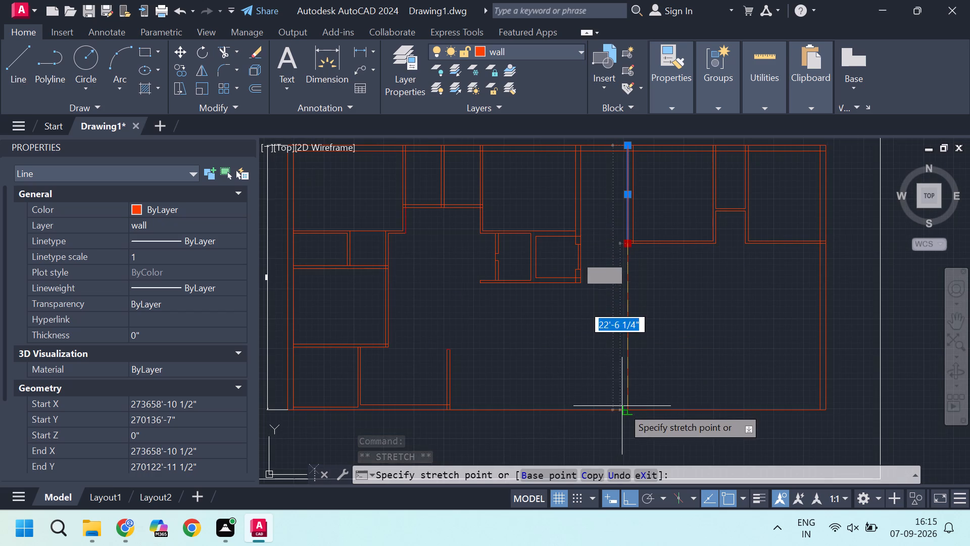
click(623, 408)
key(Escape)
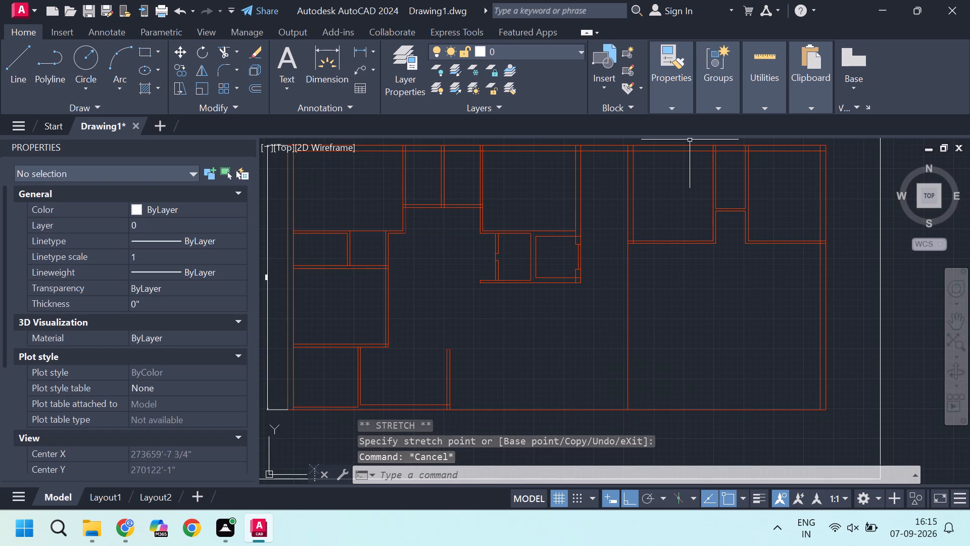
Stretch the north-central room's outer east wall line, running past the small rooms below it, south to the building's south wall.
scroll(510, 169, up, 2)
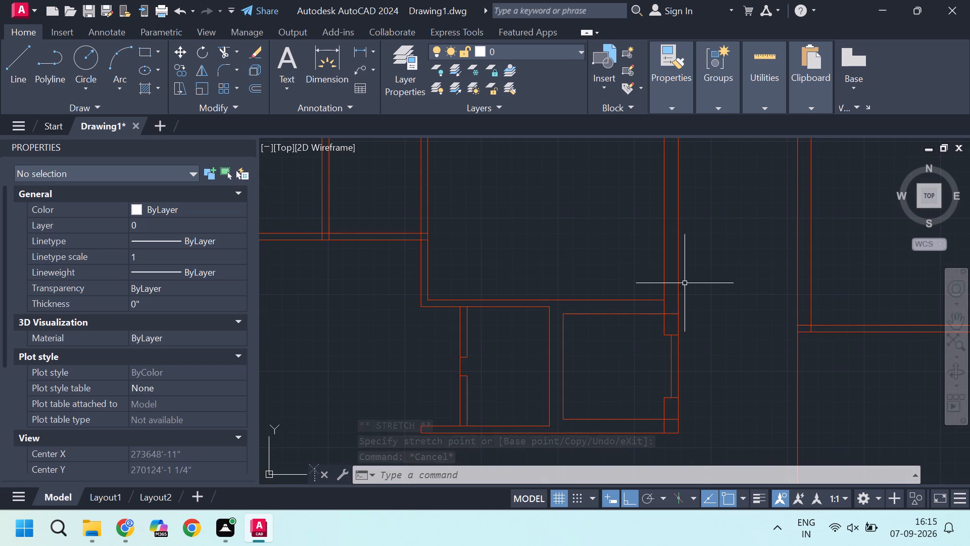
click(676, 279)
scroll(656, 297, down, 4)
scroll(660, 347, up, 3)
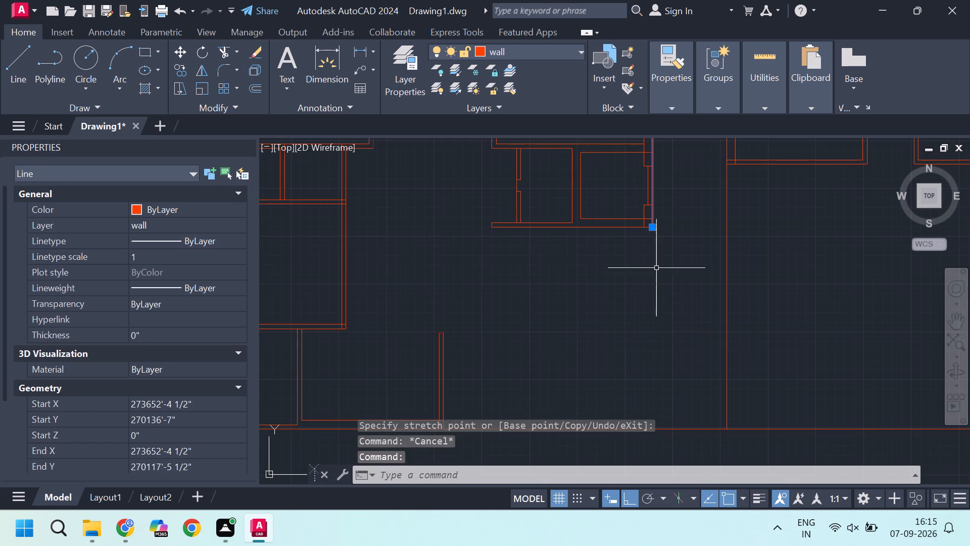
click(650, 225)
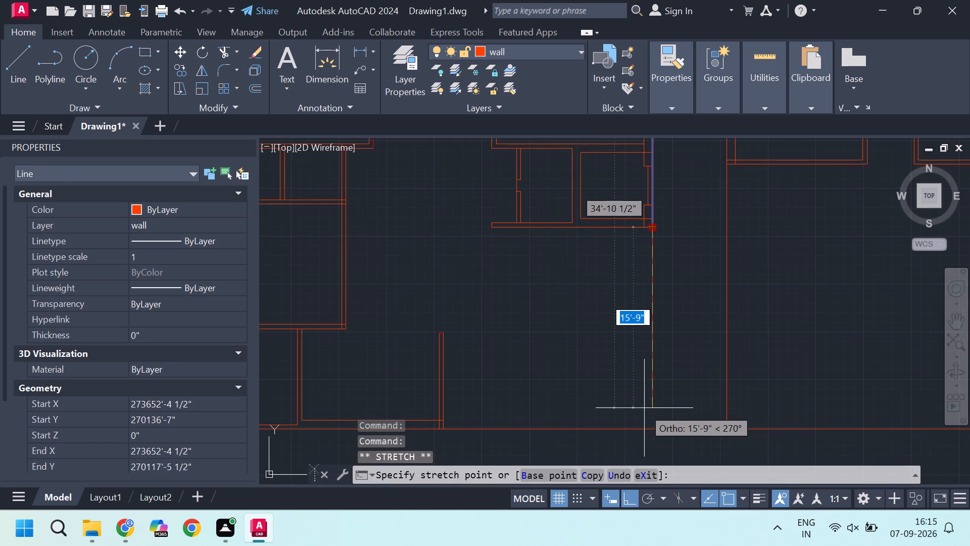
click(651, 430)
key(Escape)
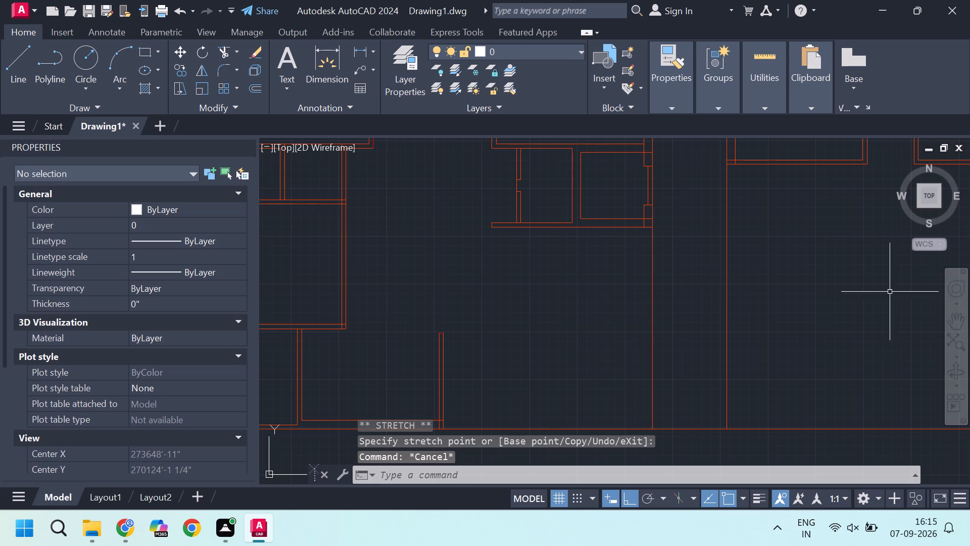
Offset the outer south wall line of the western northeast room 8' to the south.
middle_drag(821, 280, 747, 341)
middle_drag(738, 277, 715, 287)
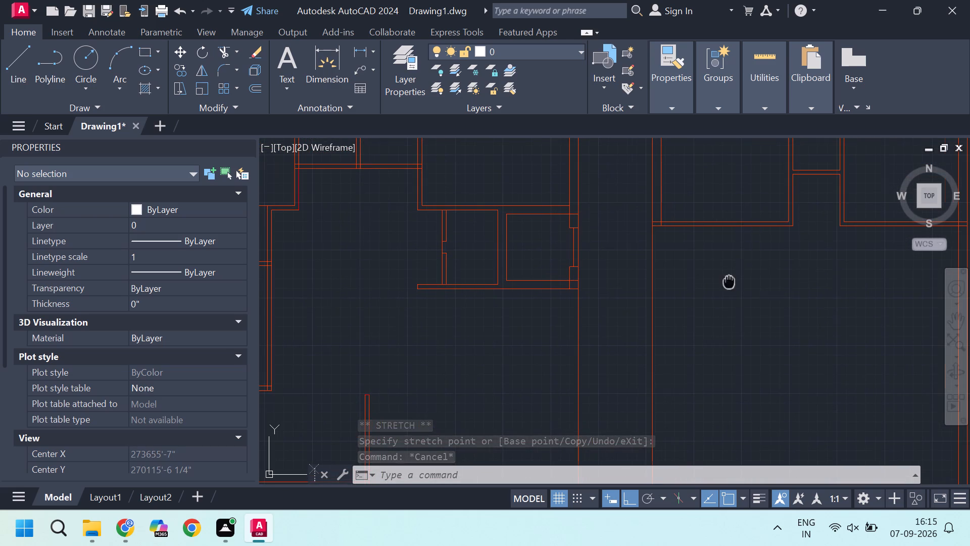
middle_drag(715, 287, 708, 289)
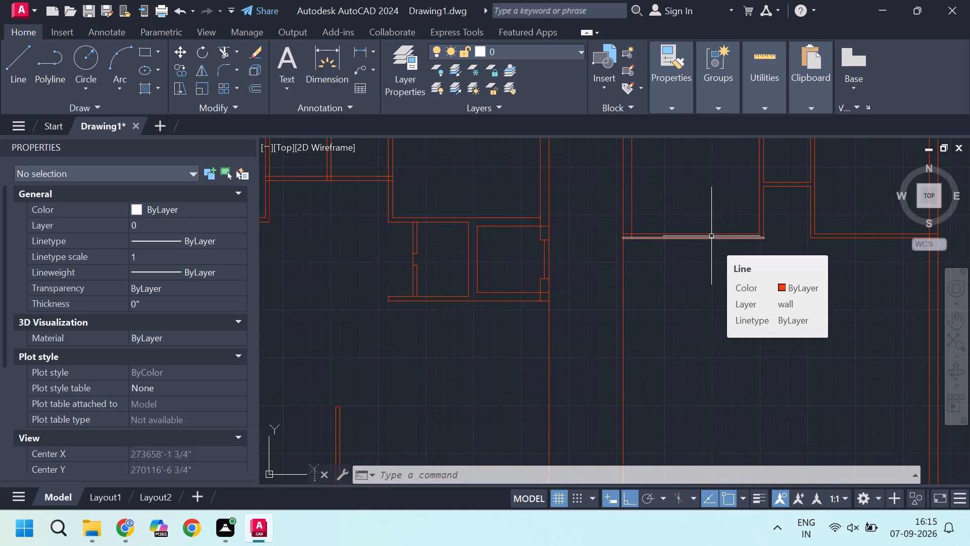
scroll(711, 236, up, 1)
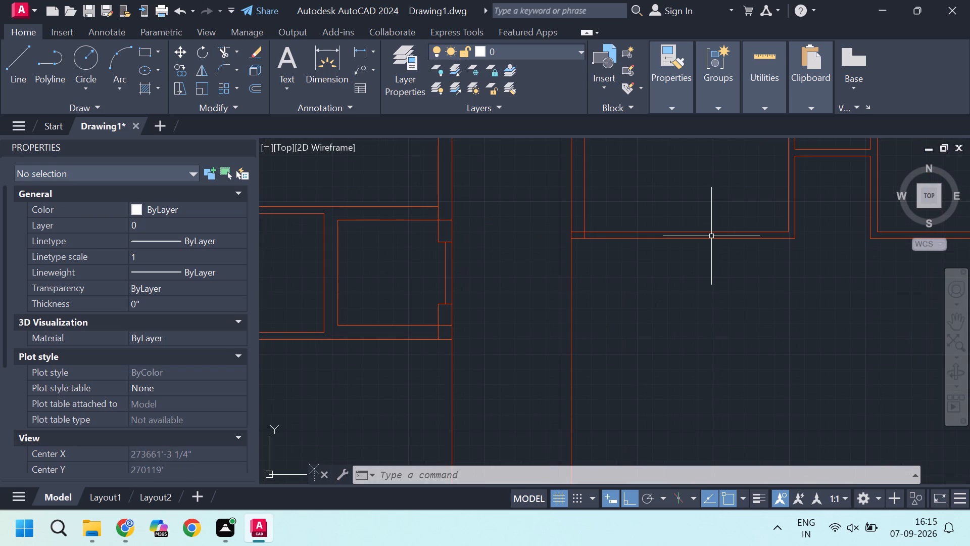
scroll(711, 236, up, 2)
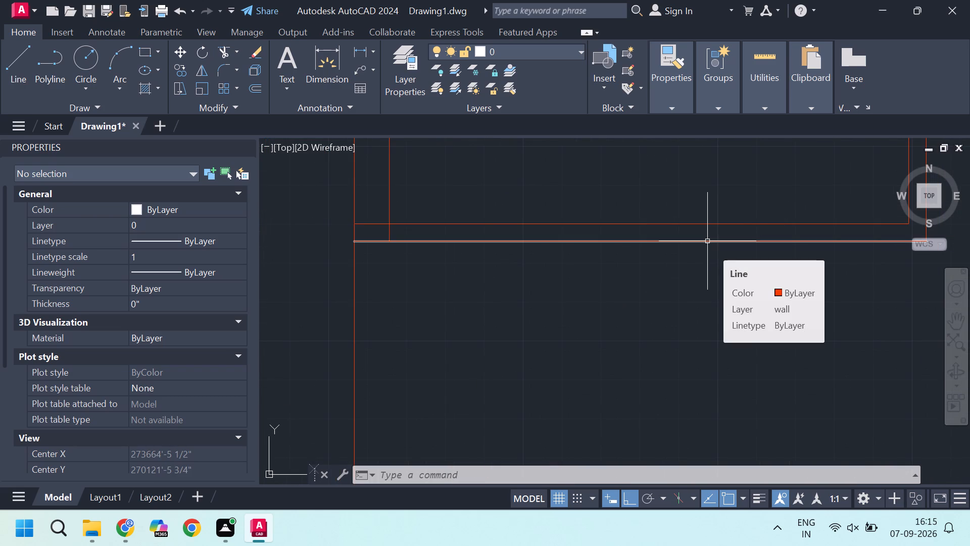
click(707, 241)
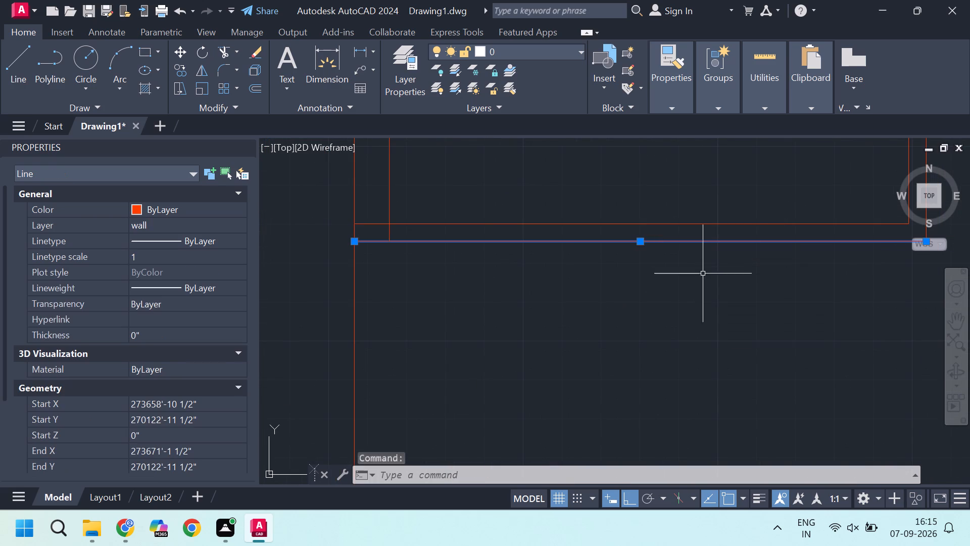
scroll(701, 280, down, 5)
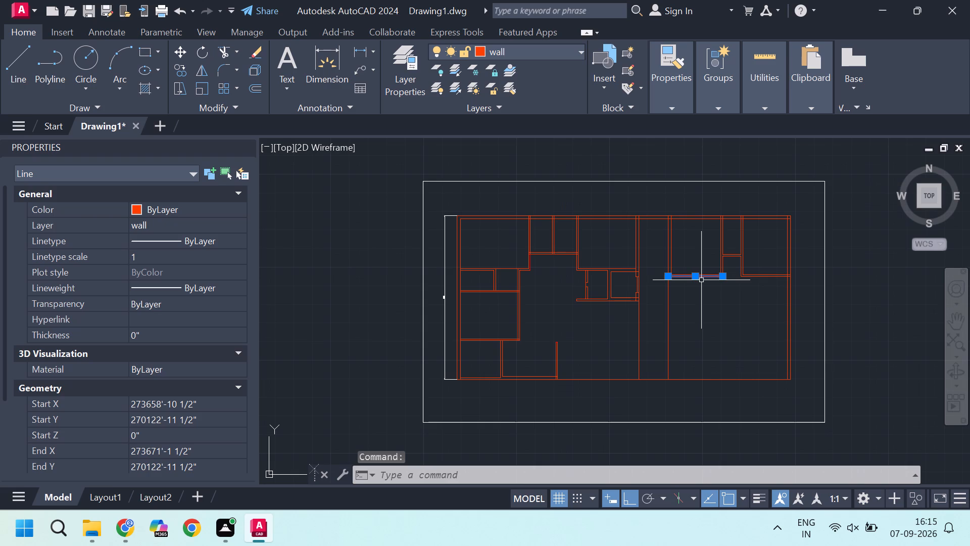
scroll(690, 317, up, 1)
key(o)
key(Return)
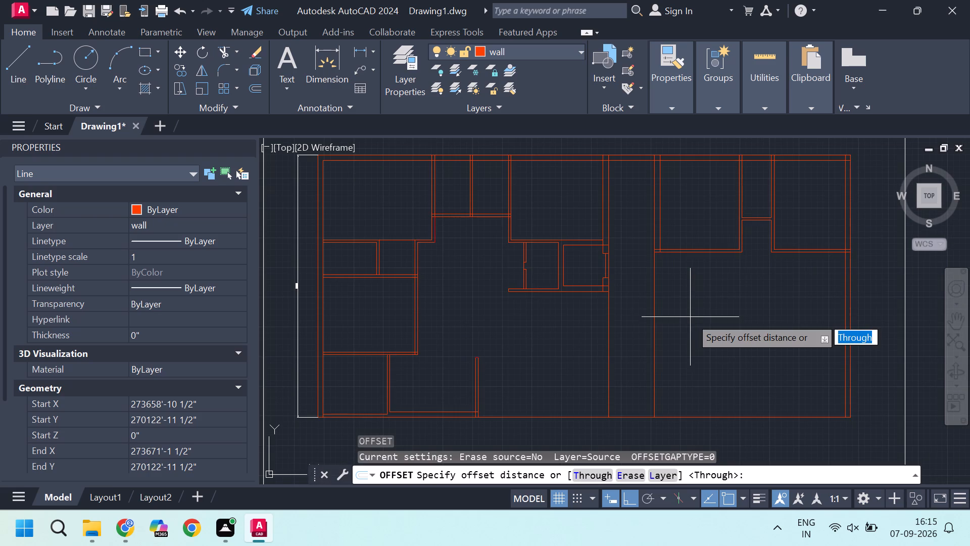
key(8)
key(apostrophe)
key(Return)
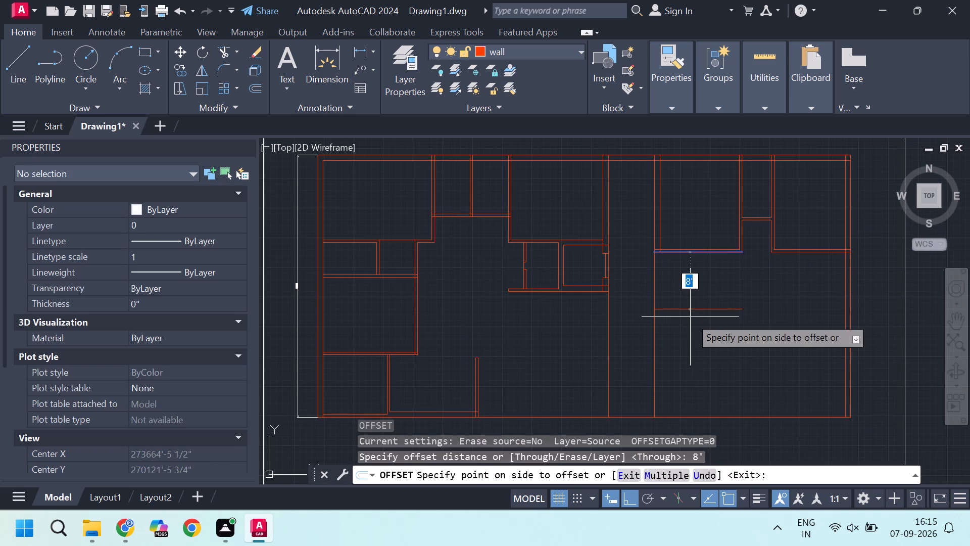
click(690, 317)
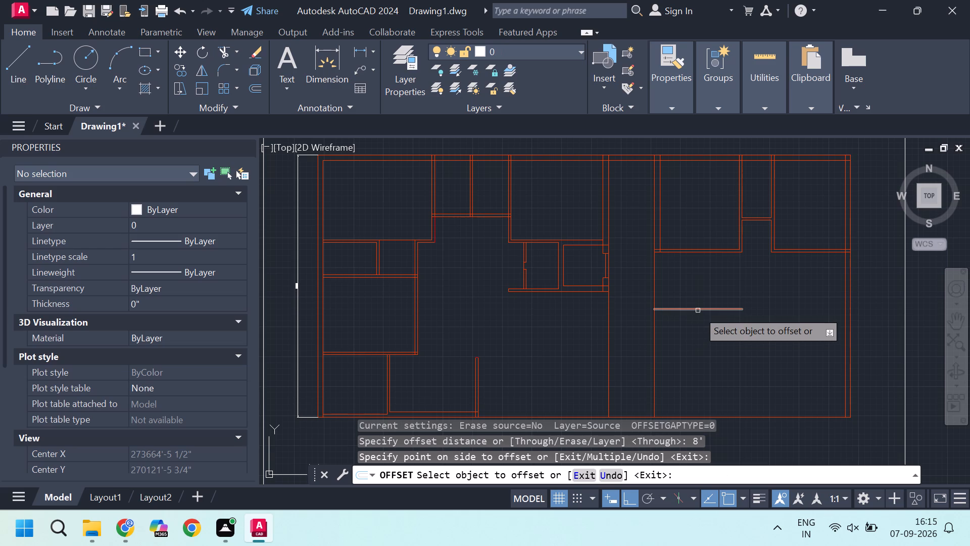
Offset the new line below the western northeast room by 4.5" to the south to form a partition.
click(698, 310)
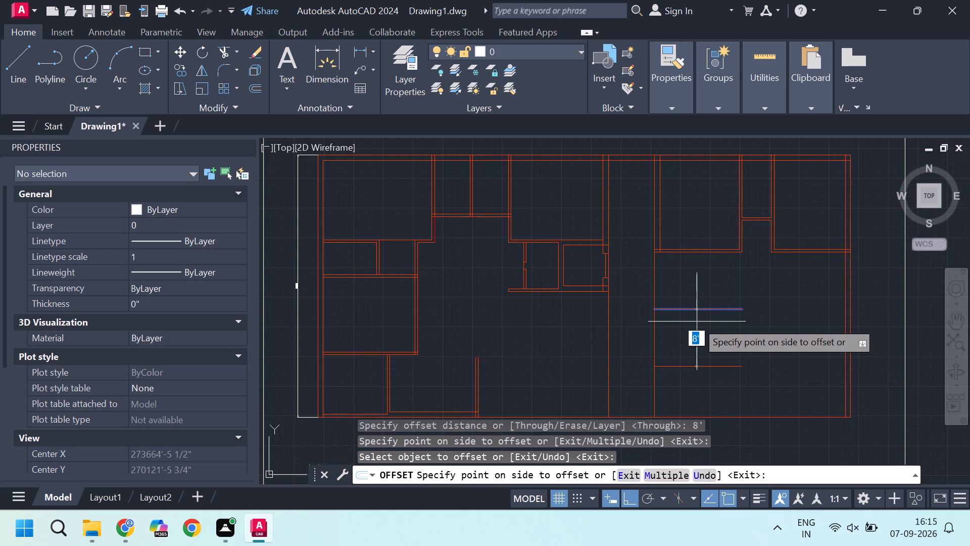
text(4.5)
key(Return)
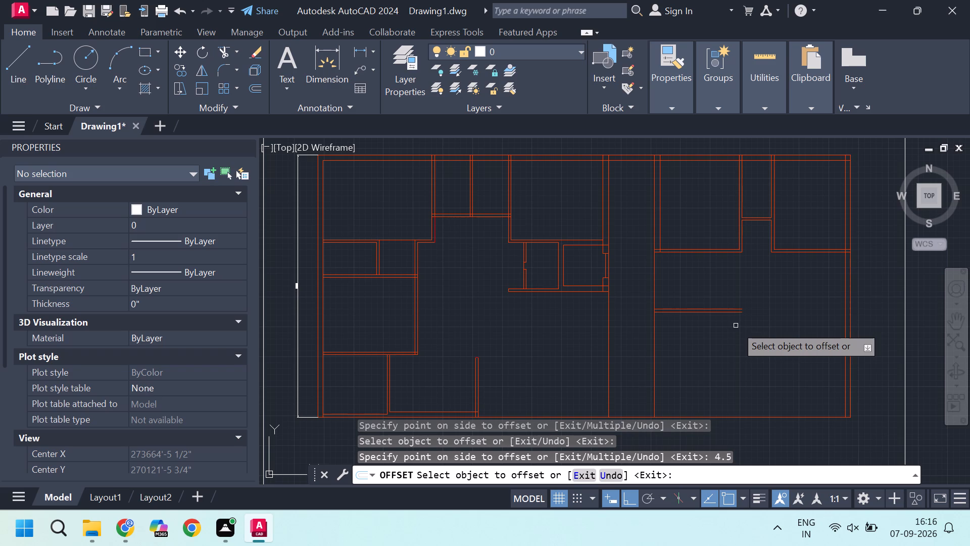
Offset the outer south wall line of the eastern northeast room 10'6" to the south.
scroll(822, 265, up, 2)
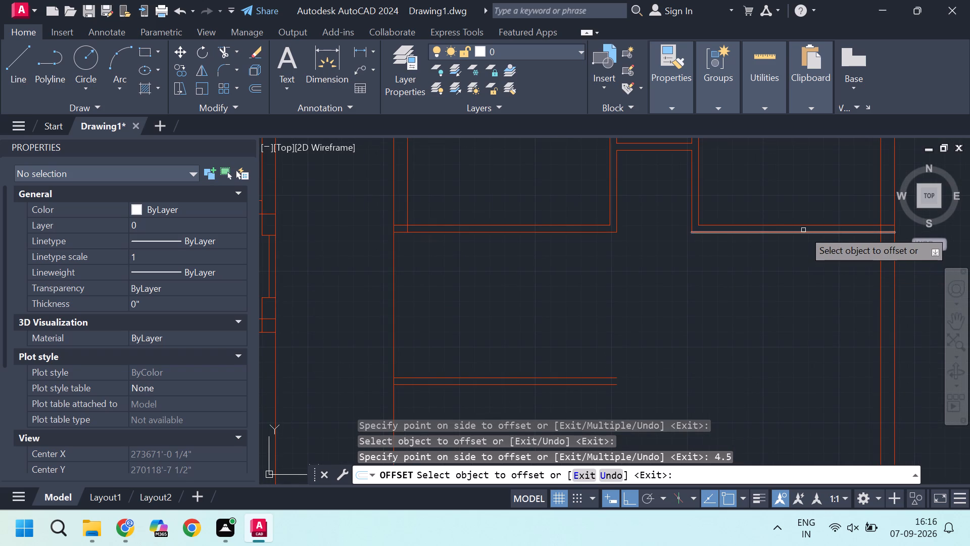
click(803, 230)
click(802, 232)
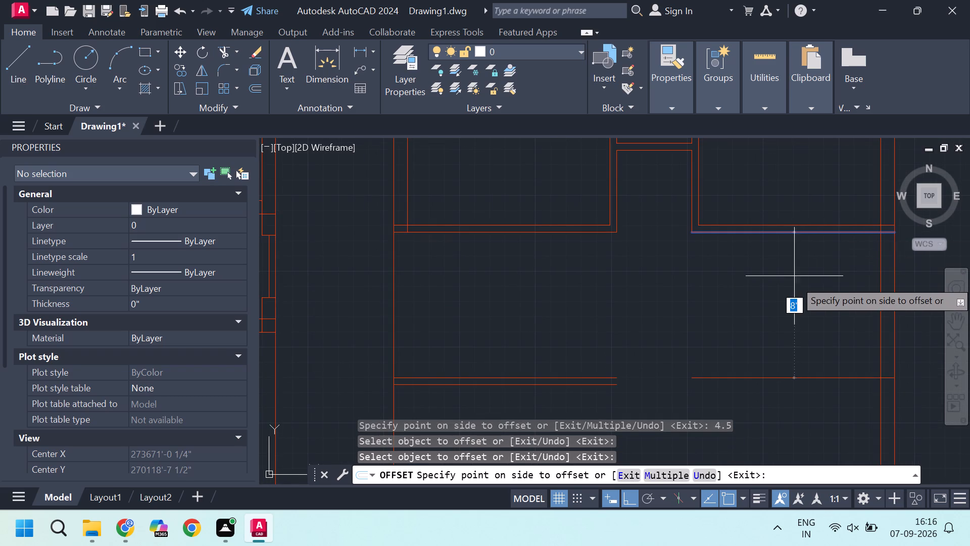
text(10)
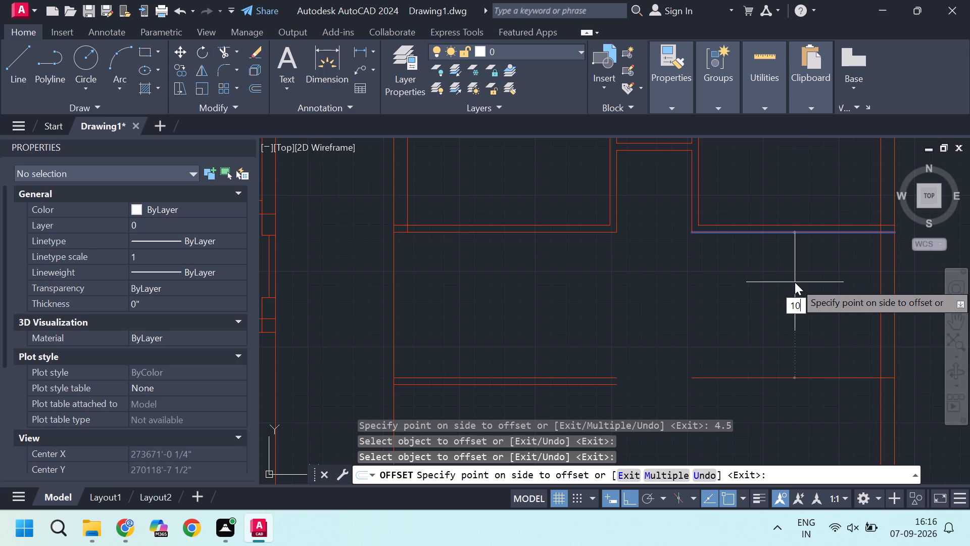
text('6)
key(apostrophe)
key(BackSpace)
key(Return)
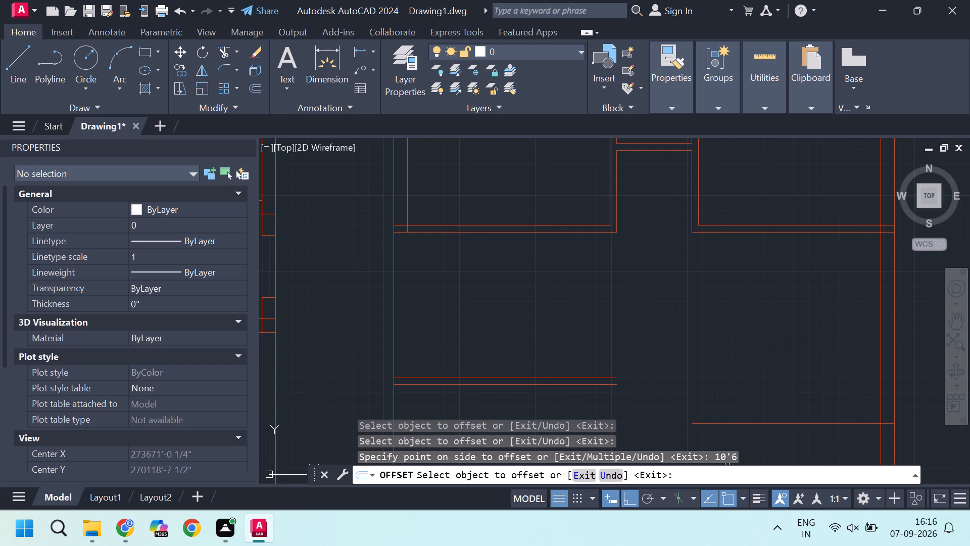
Offset the new line below the eastern northeast room 7' further south.
middle_drag(715, 470, 700, 327)
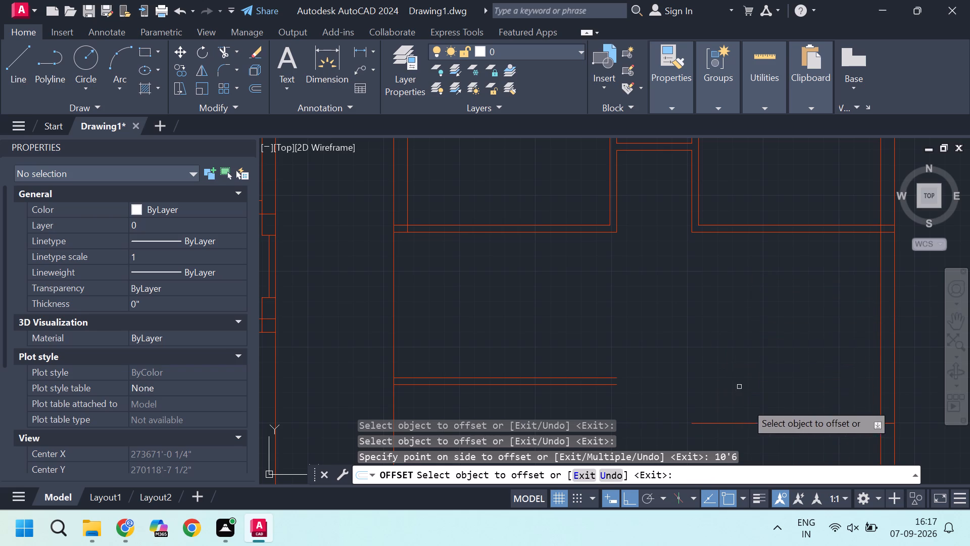
scroll(761, 380, down, 3)
scroll(745, 401, up, 2)
click(772, 374)
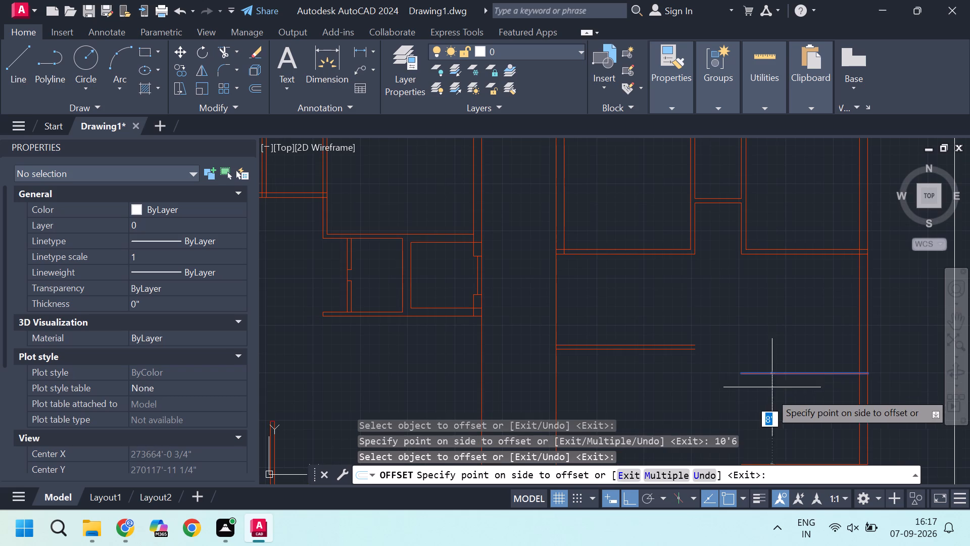
text(7')
key(Return)
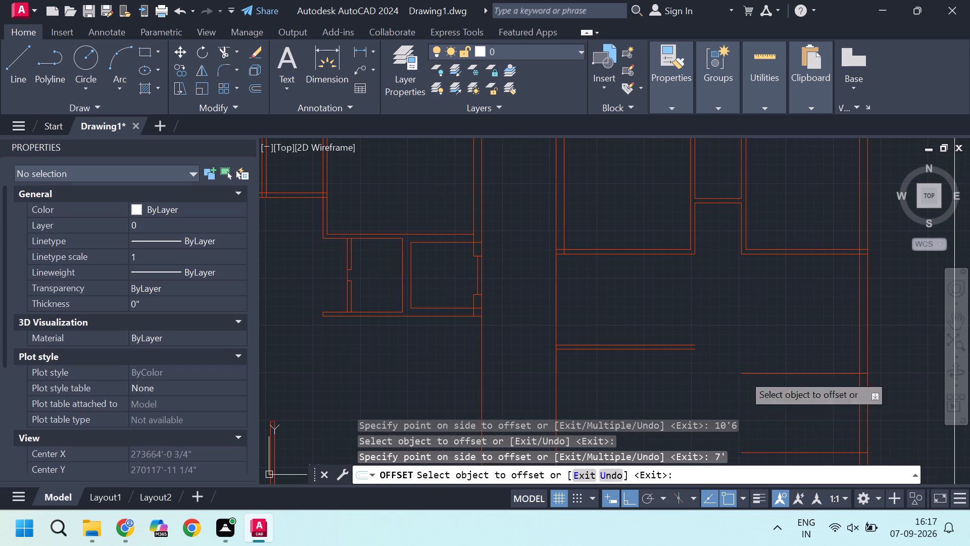
scroll(715, 335, down, 3)
scroll(723, 359, up, 3)
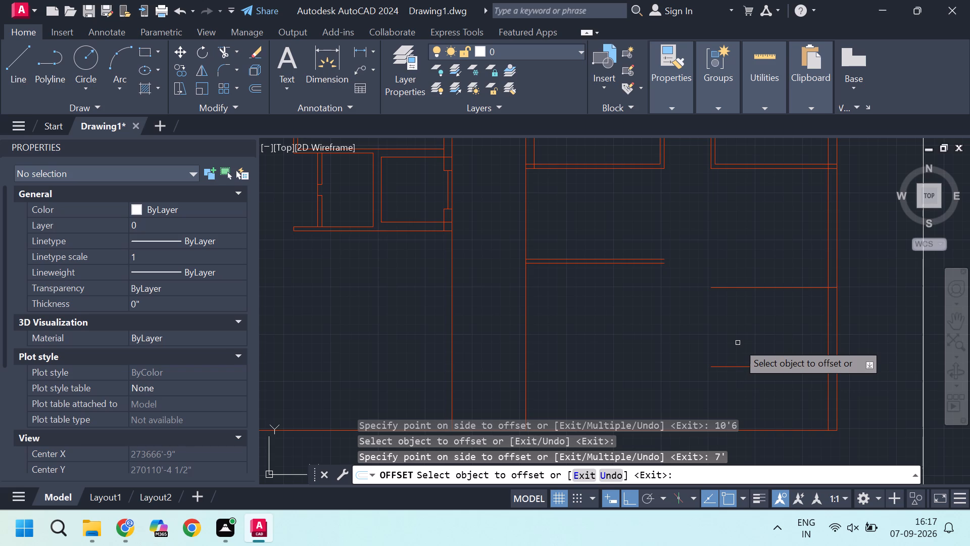
scroll(738, 343, up, 1)
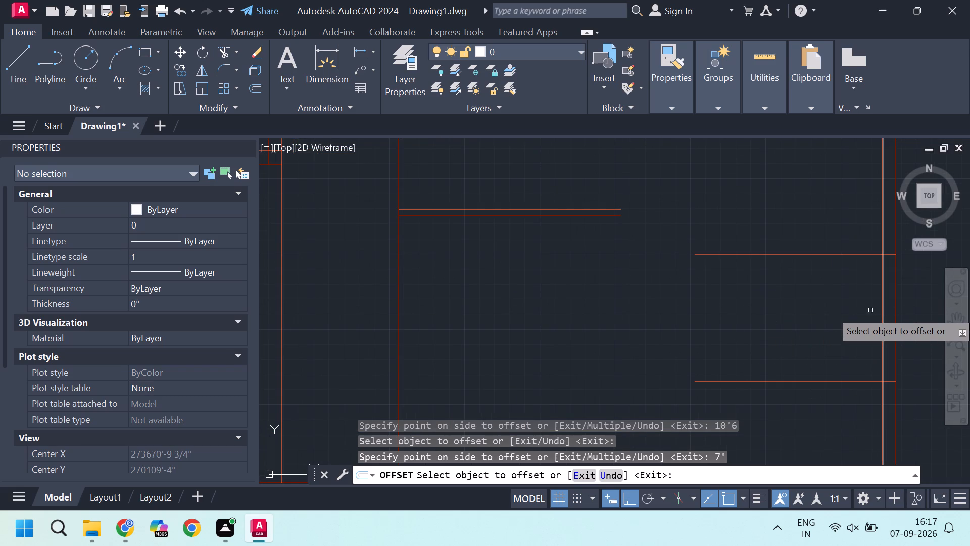
key(Escape)
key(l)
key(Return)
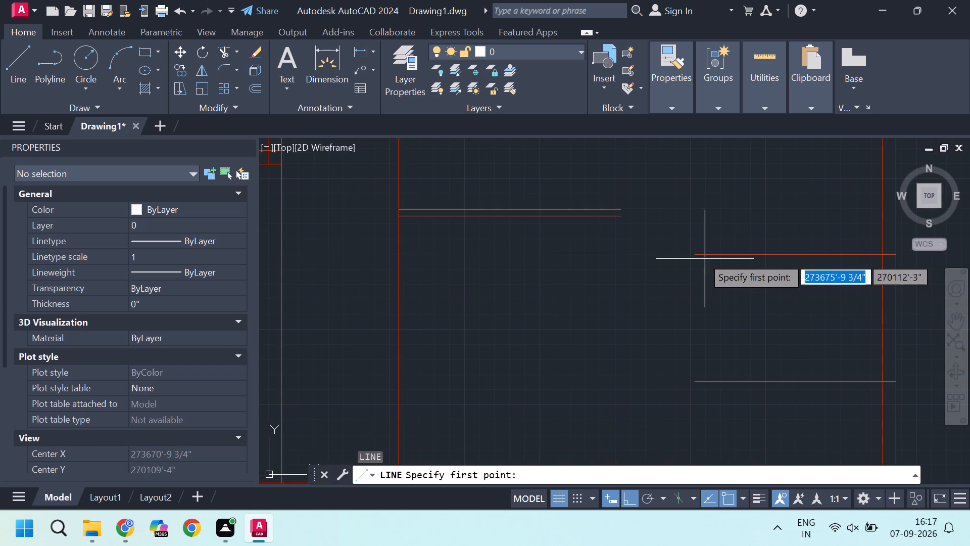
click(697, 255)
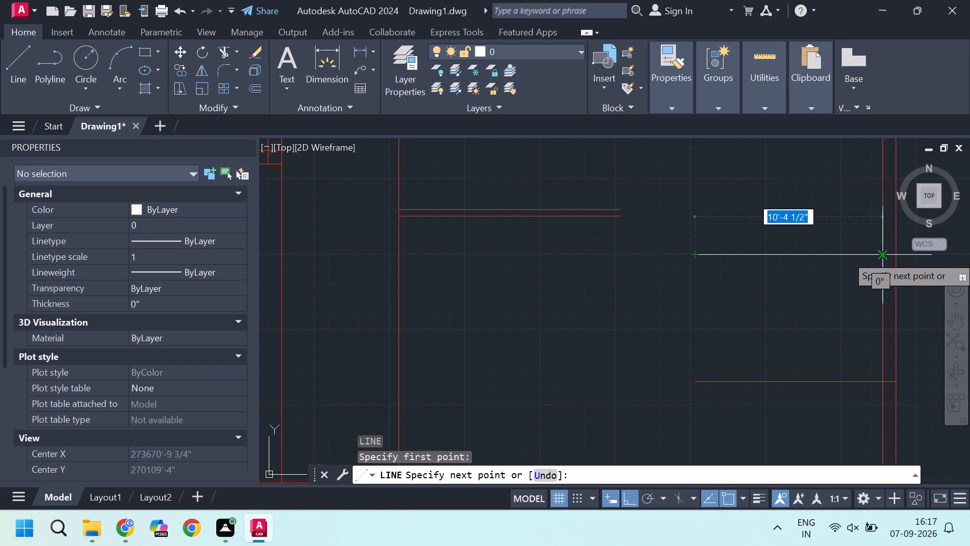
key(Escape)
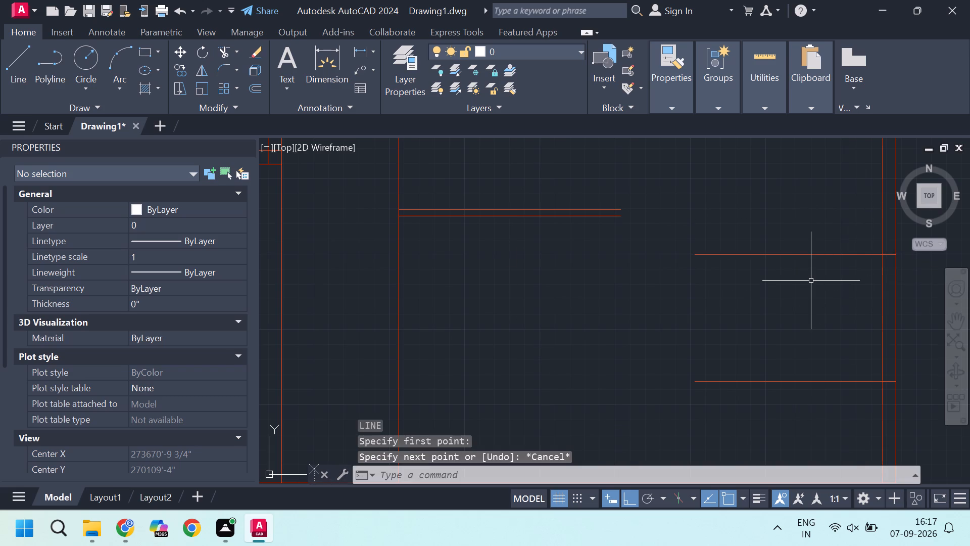
Draw a line 9'9" west from the east wall's inner face along the southeast room's north line, continuing 7' south to its south line.
key(l)
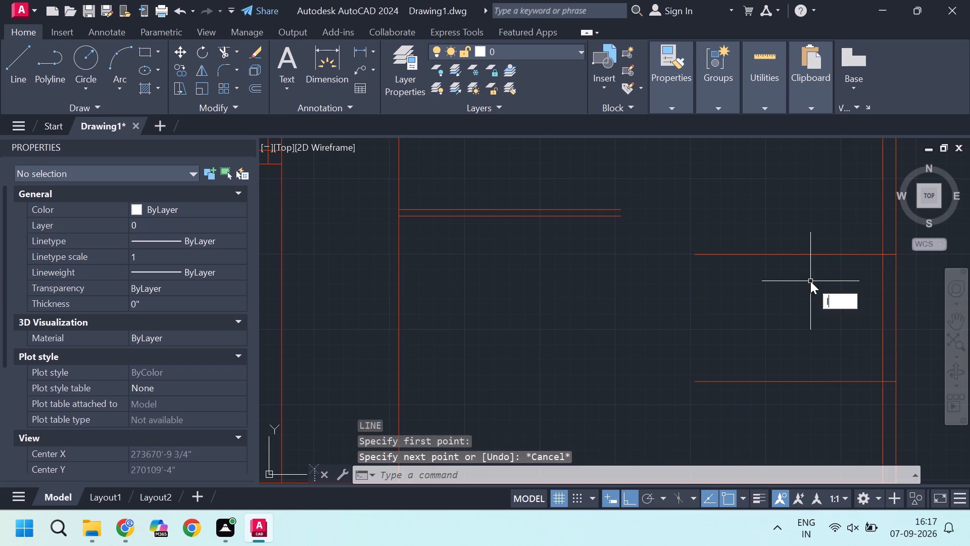
key(Return)
drag(883, 255, 876, 255)
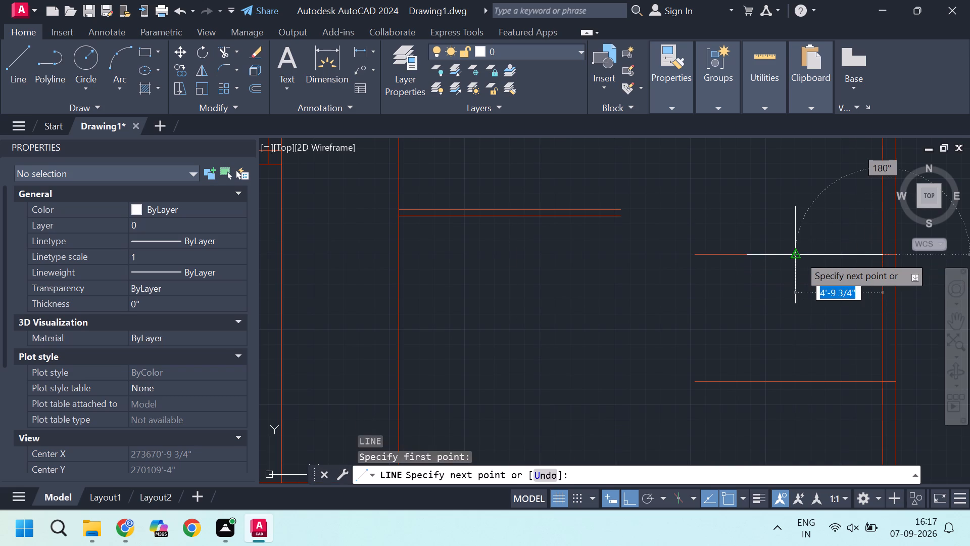
text(9'9)
key(Return)
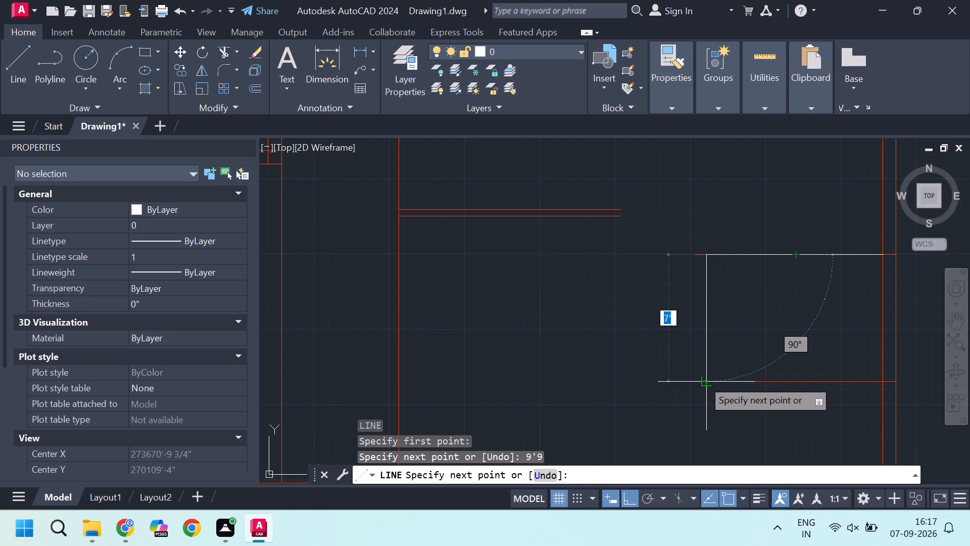
click(703, 380)
key(Escape)
Offset the southeast room's south line 9" to the south.
scroll(809, 345, down, 2)
scroll(820, 366, up, 1)
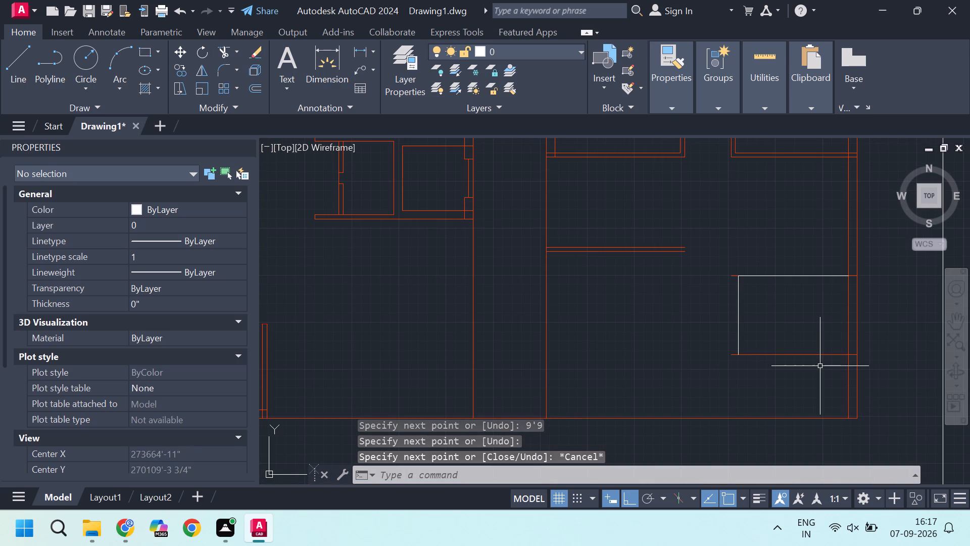
scroll(809, 359, up, 1)
click(794, 351)
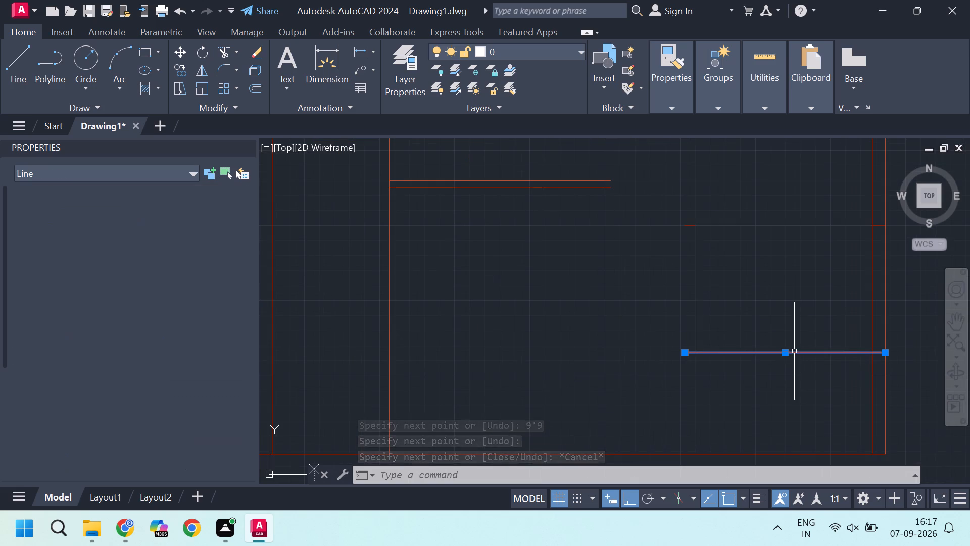
key(o)
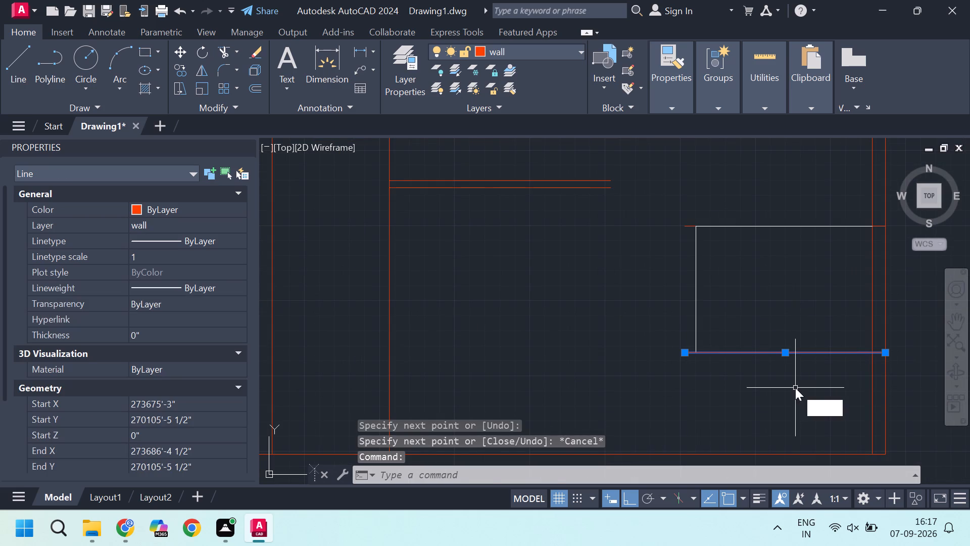
key(Return)
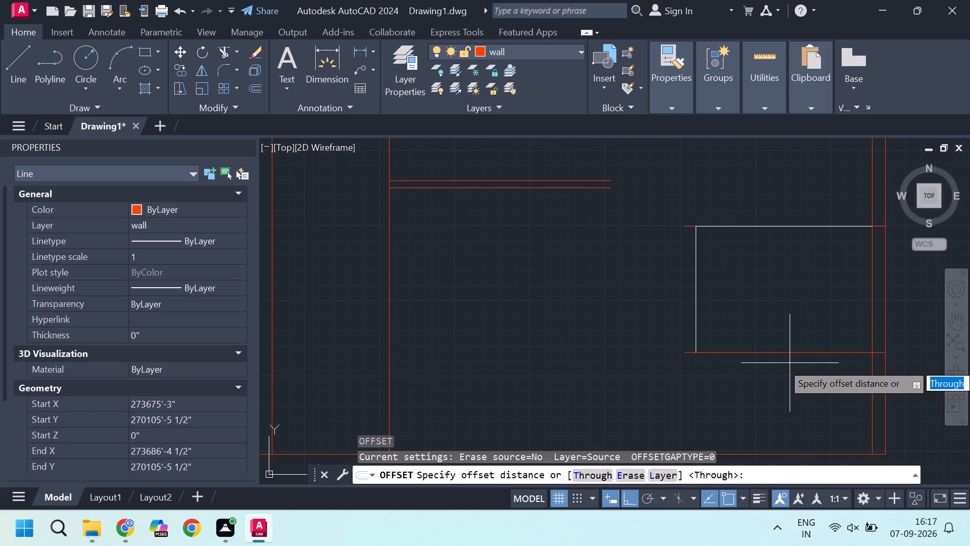
key(9)
key(Return)
click(784, 367)
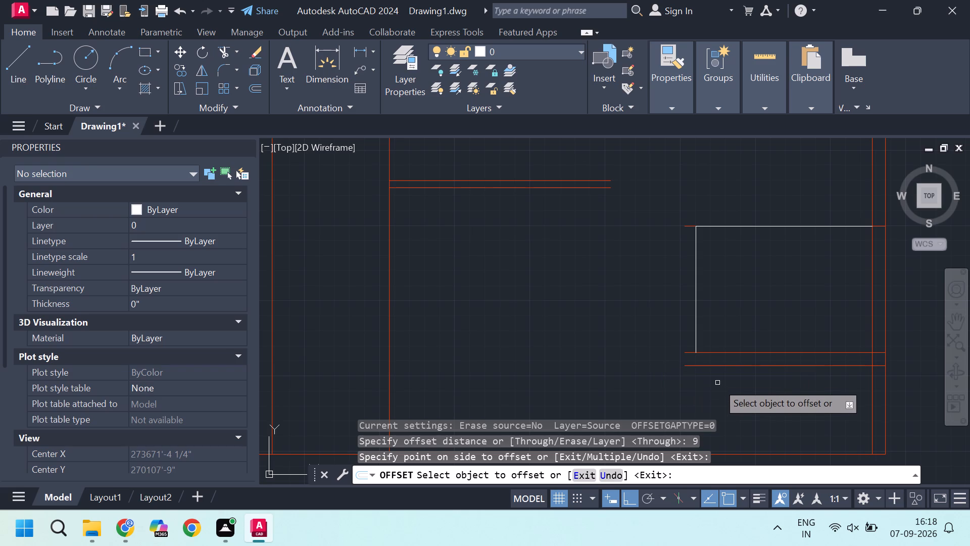
Offset the southeast room's new west side line 4.5" to the west to form a partition.
click(697, 297)
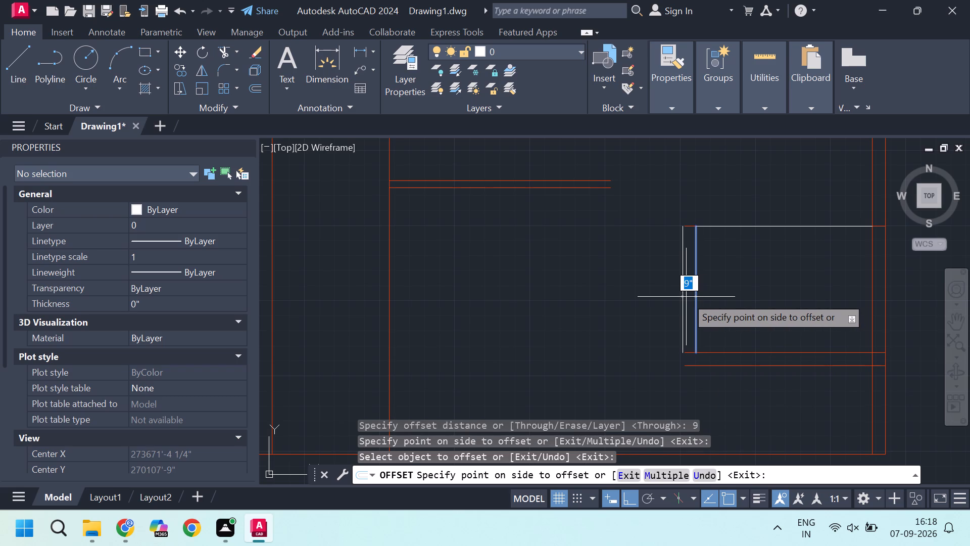
text(4.)
key(5)
key(Return)
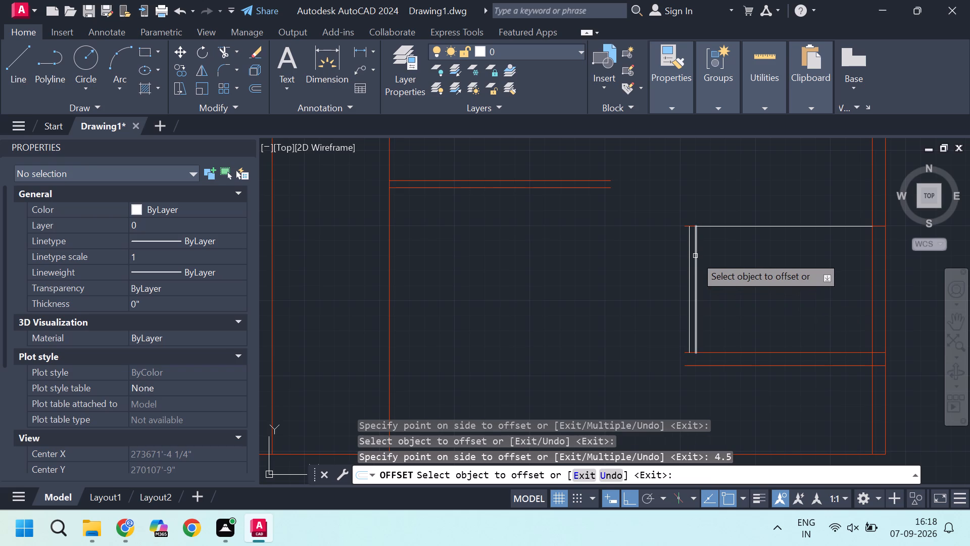
scroll(687, 247, up, 2)
key(Escape)
key(Escape)
Shorten the southeast room's north wall line so its west end meets the top of the partition's outer line.
scroll(699, 210, up, 1)
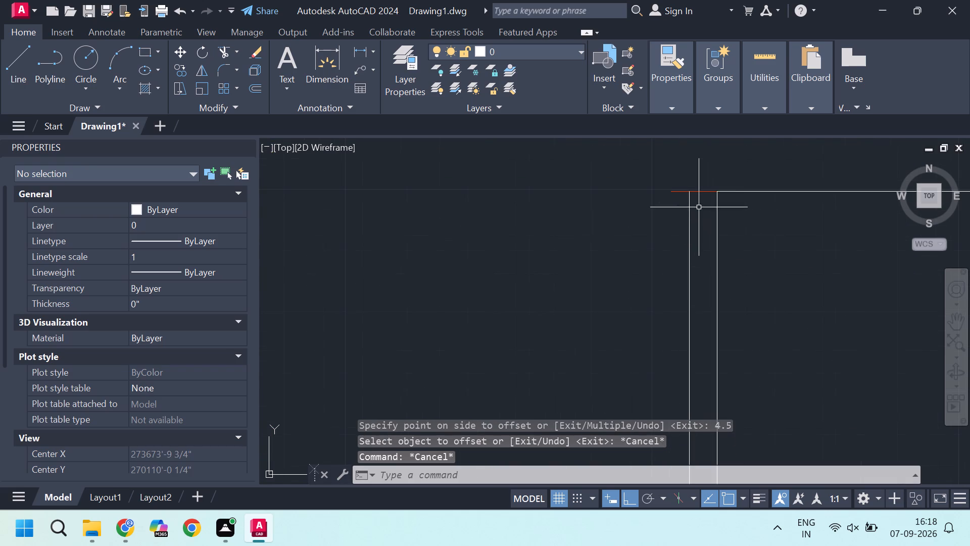
click(676, 192)
click(673, 191)
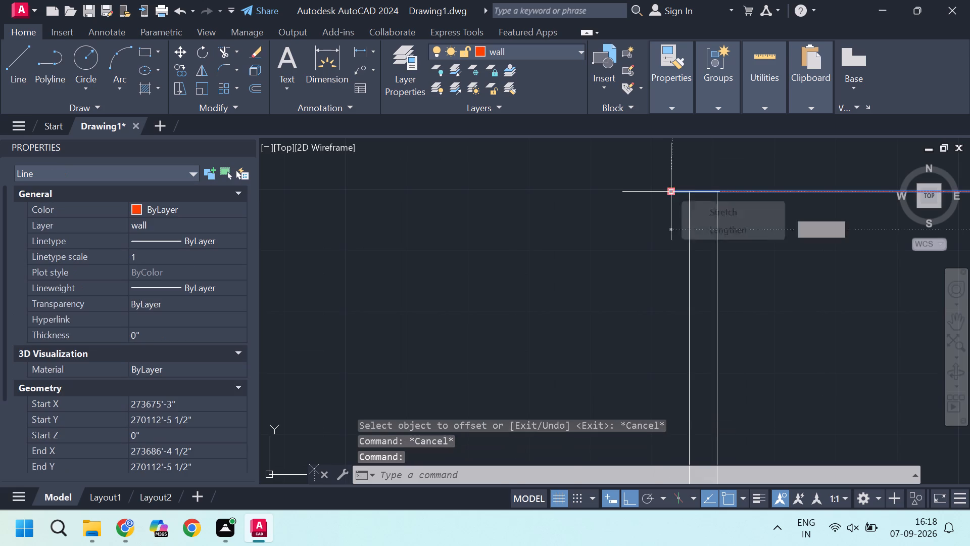
click(690, 192)
key(Escape)
key(Escape)
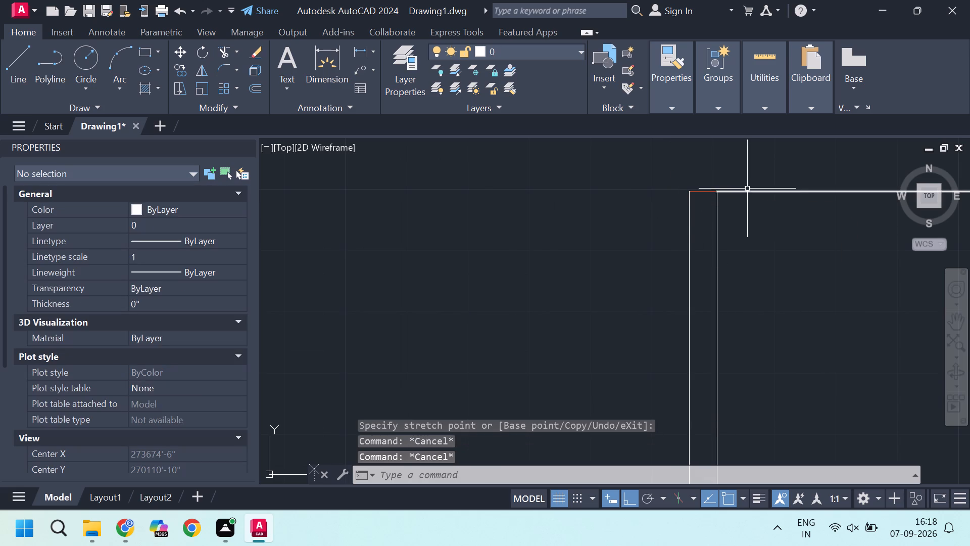
Delete the white 9'9" helper line overlapping the southeast room's north wall line.
click(745, 193)
key(Delete)
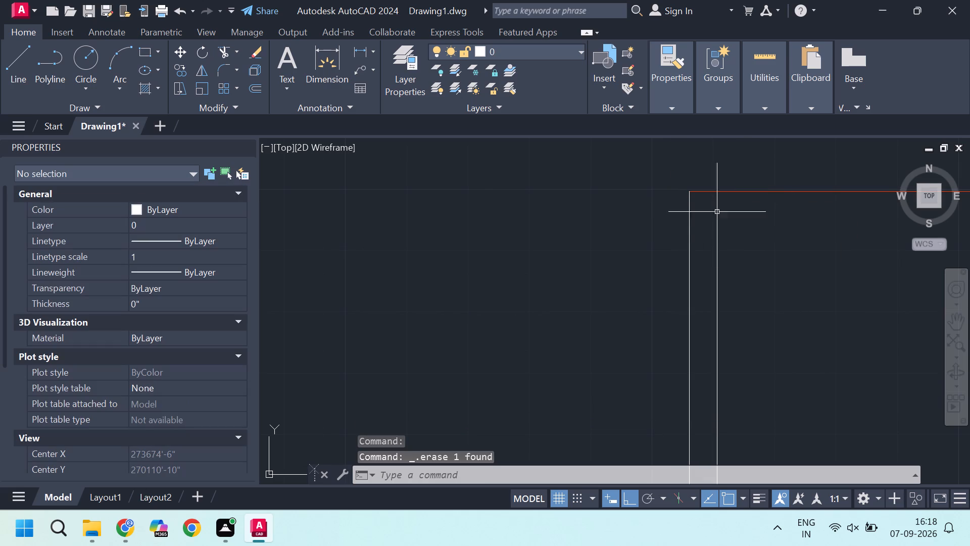
Move the two vertical partition lines on the southeast room's west side to the wall layer.
drag(763, 264, 742, 255)
click(640, 234)
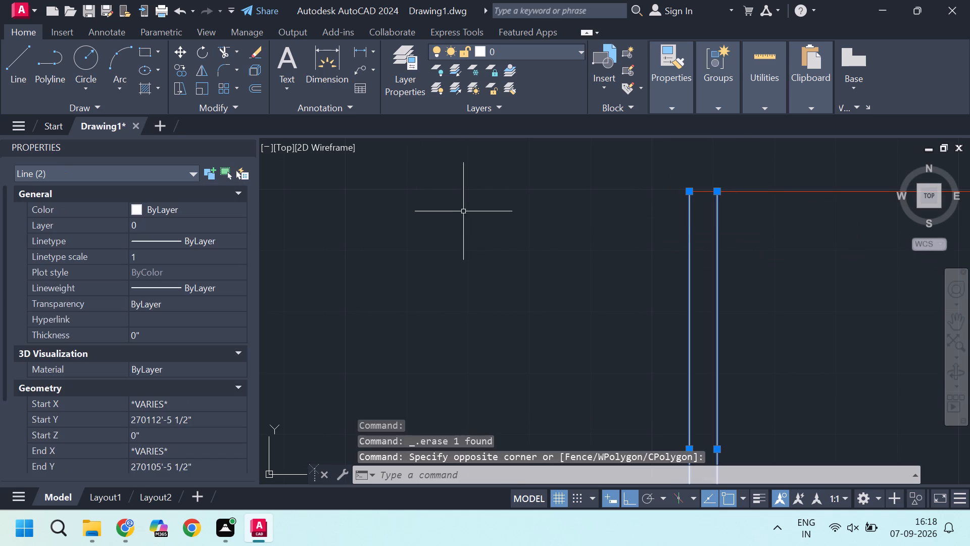
double_click(165, 221)
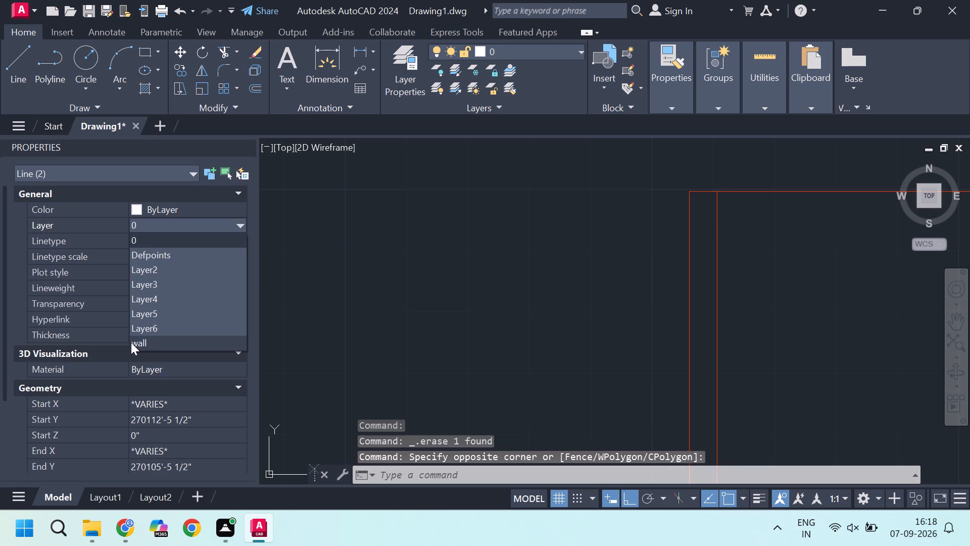
click(131, 342)
key(Escape)
Extend the lower line of the southeast room's 9" south wall west to the vertical central wall line.
scroll(577, 261, down, 3)
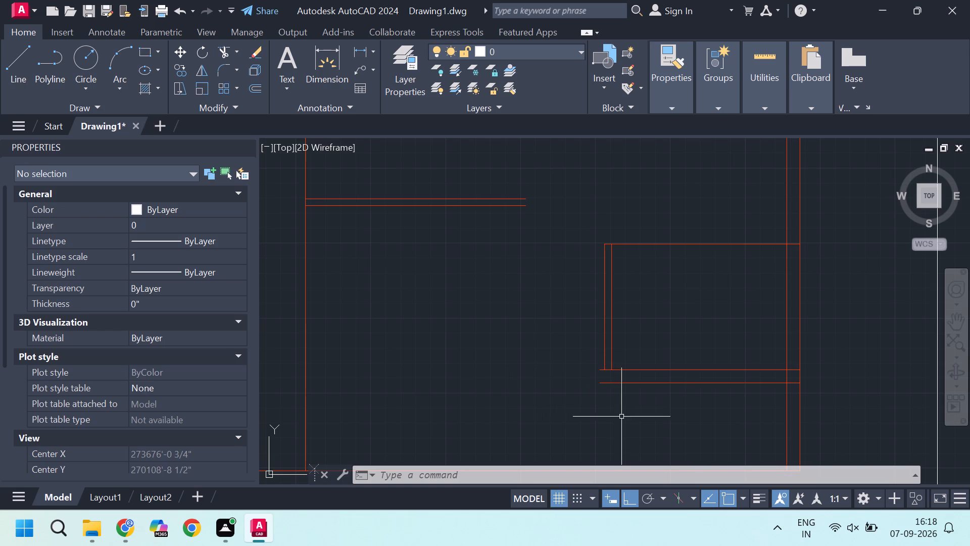
scroll(651, 404, down, 1)
text(ex)
key(Return)
click(641, 391)
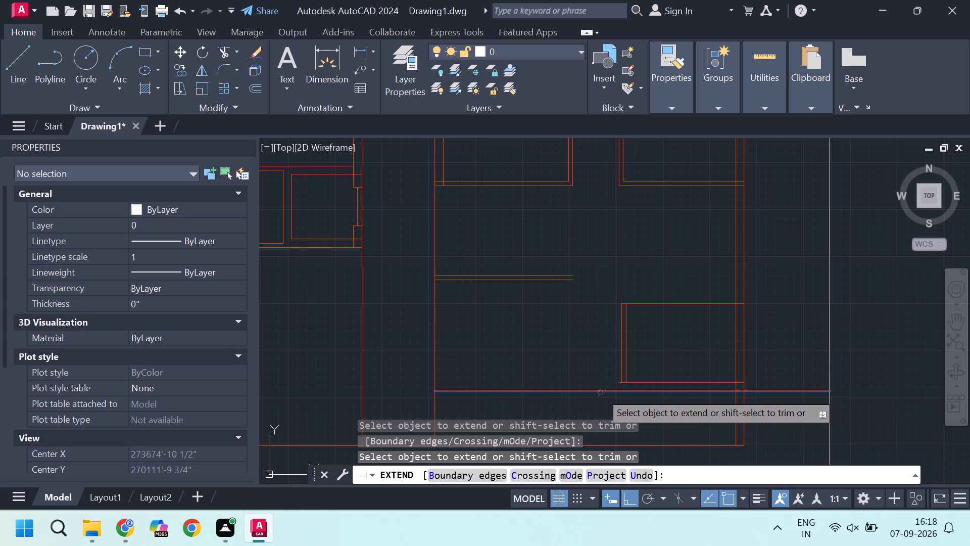
scroll(431, 201, up, 1)
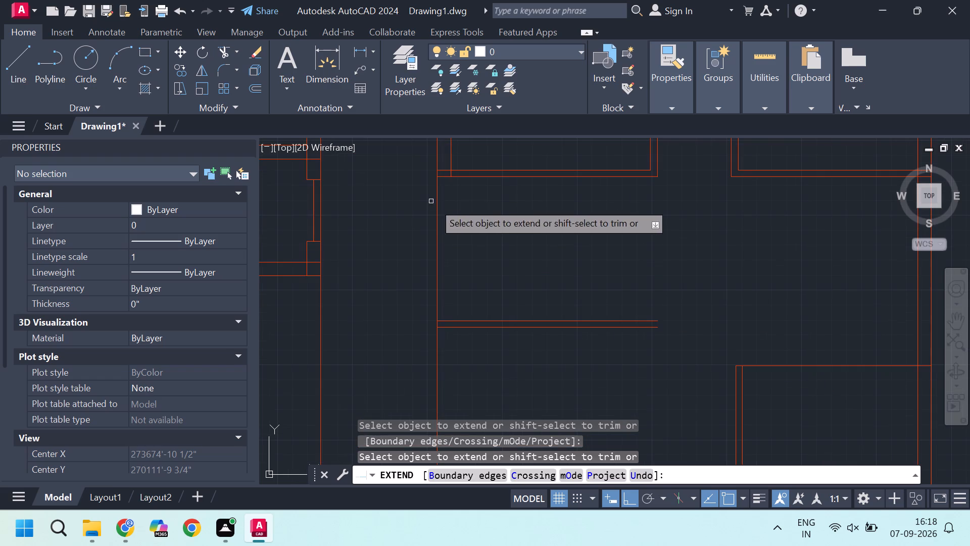
scroll(447, 231, down, 1)
key(Escape)
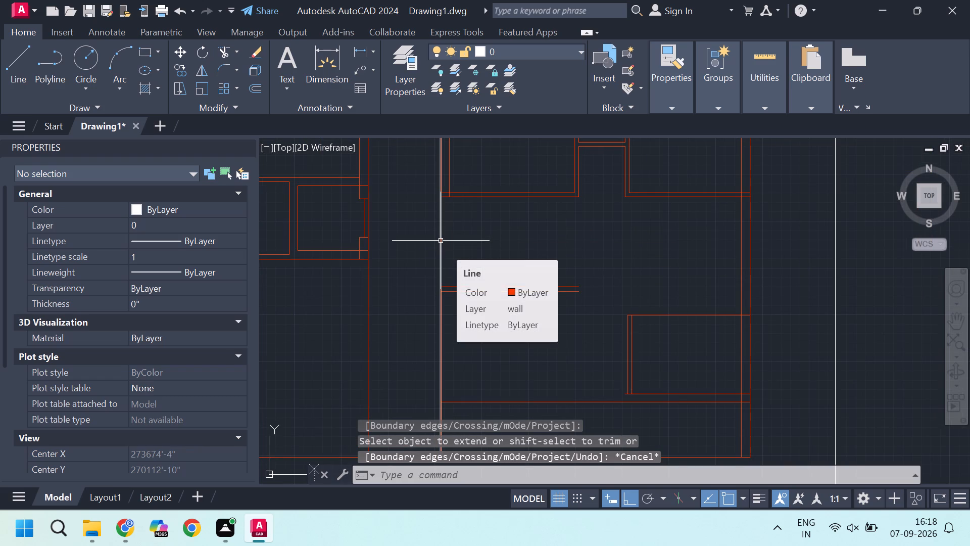
Offset the vertical central wall line west of the southeast rooms 4.5" to the east.
scroll(447, 243, down, 3)
scroll(447, 243, up, 2)
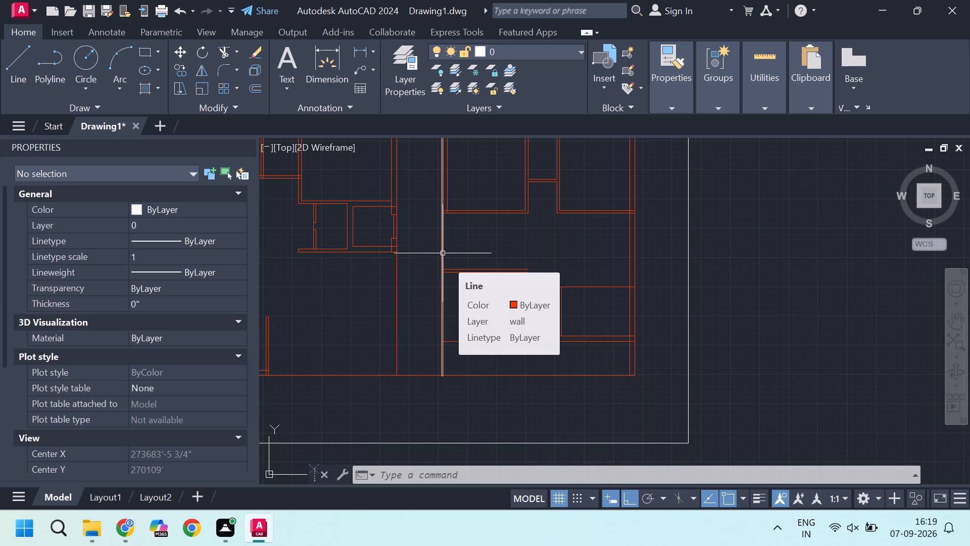
click(442, 253)
scroll(442, 253, up, 2)
key(o)
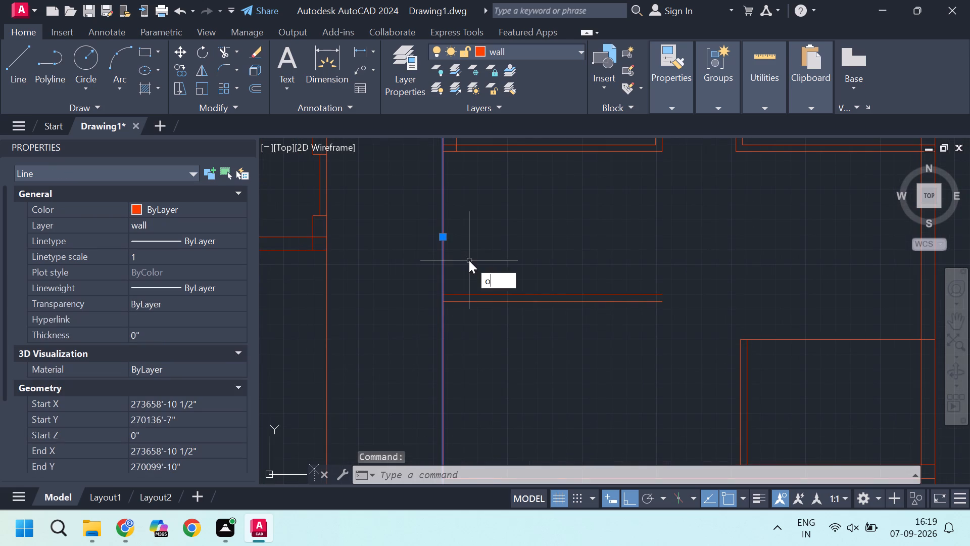
key(Return)
text(4.5)
key(Return)
click(469, 260)
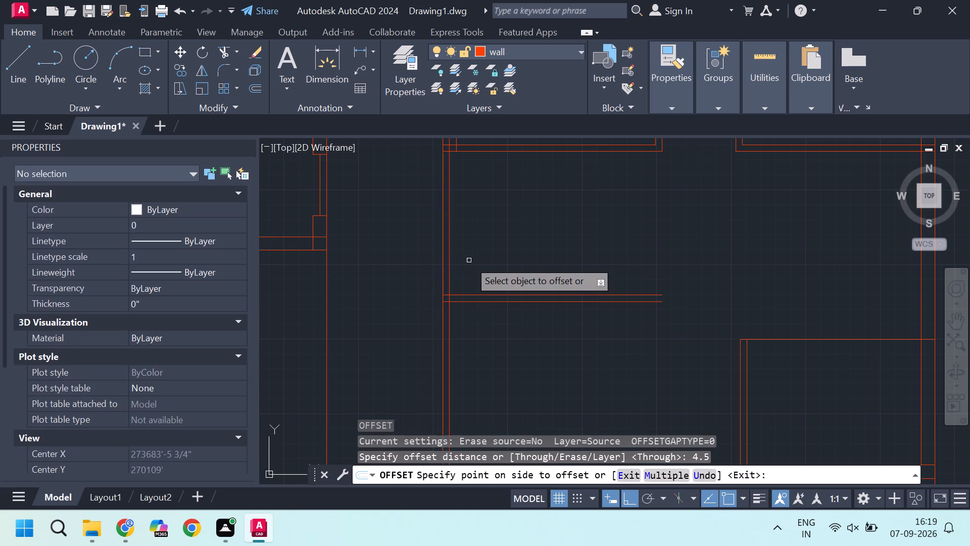
middle_drag(447, 207, 451, 299)
key(Escape)
Trim the new 4.5" offset line above the western northeast room's outer south wall line and below the extended south wall line.
scroll(443, 220, up, 3)
scroll(498, 299, up, 3)
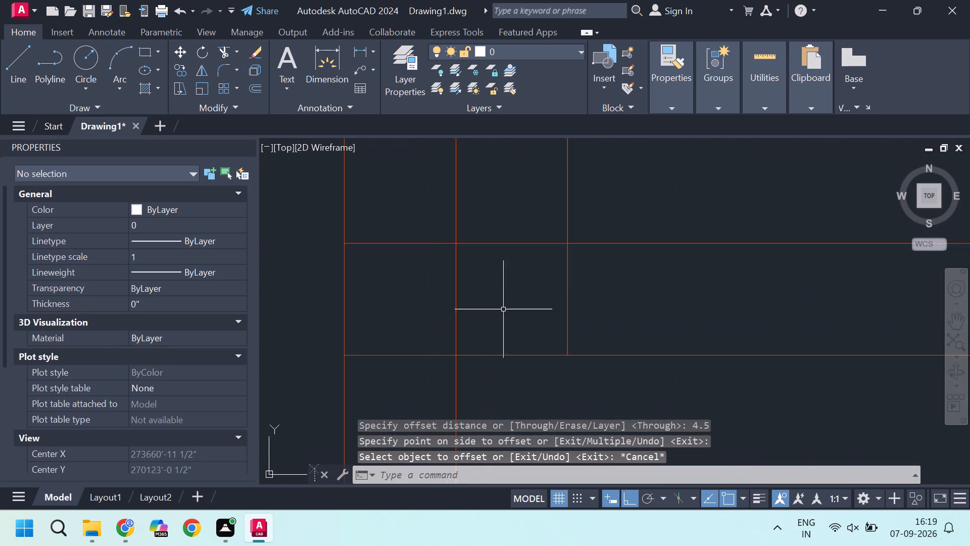
middle_drag(492, 321, 527, 192)
middle_drag(529, 183, 538, 203)
middle_drag(538, 203, 549, 189)
key(Escape)
text(tr)
key(Return)
click(549, 190)
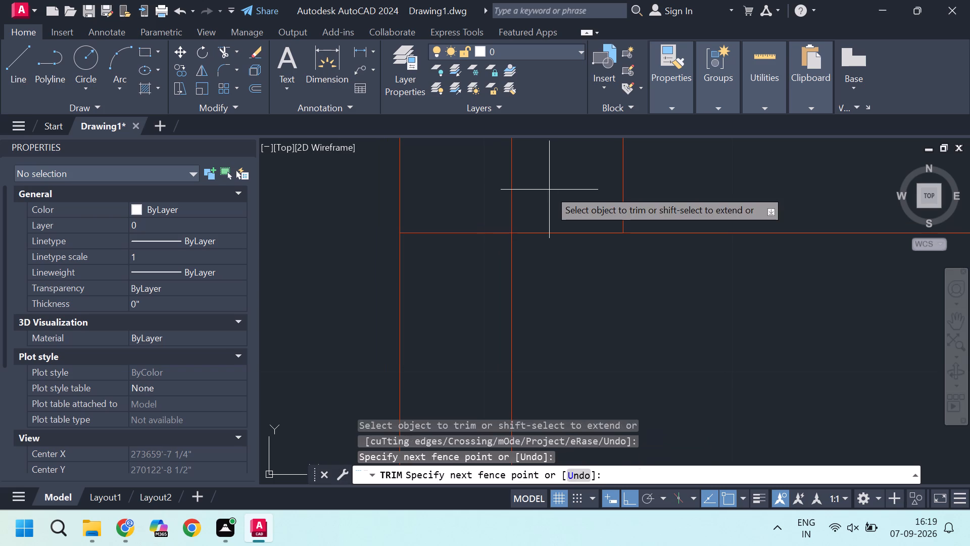
click(487, 190)
scroll(503, 203, down, 7)
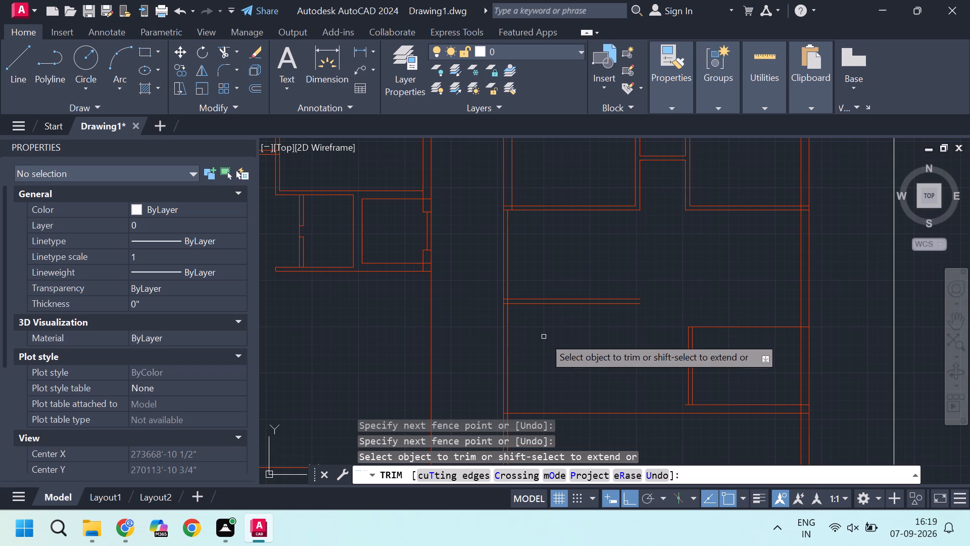
scroll(509, 315, down, 2)
scroll(510, 381, up, 4)
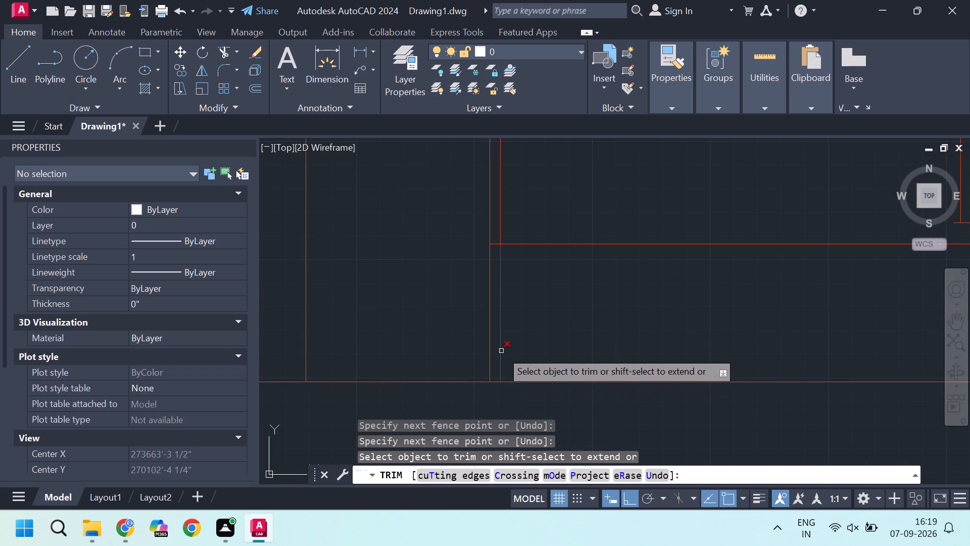
click(501, 351)
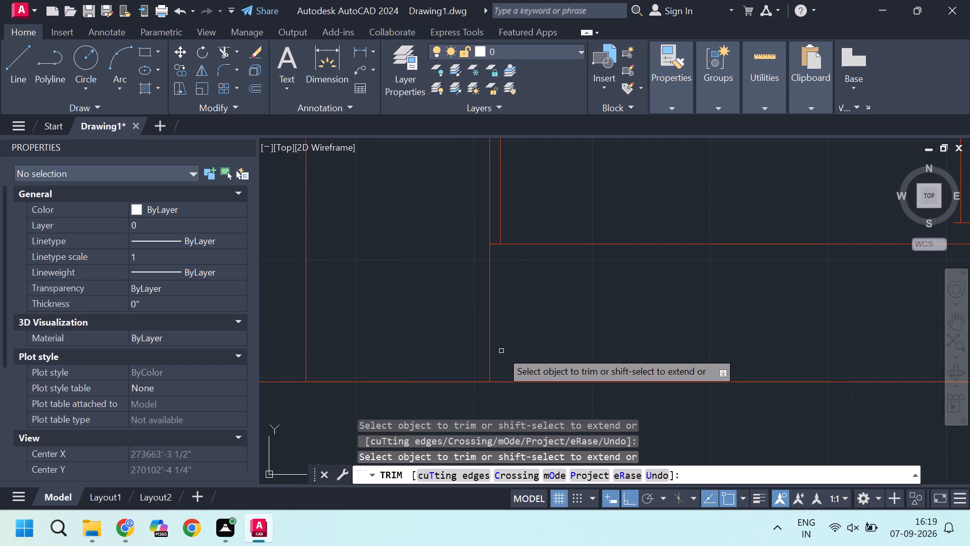
scroll(501, 351, down, 2)
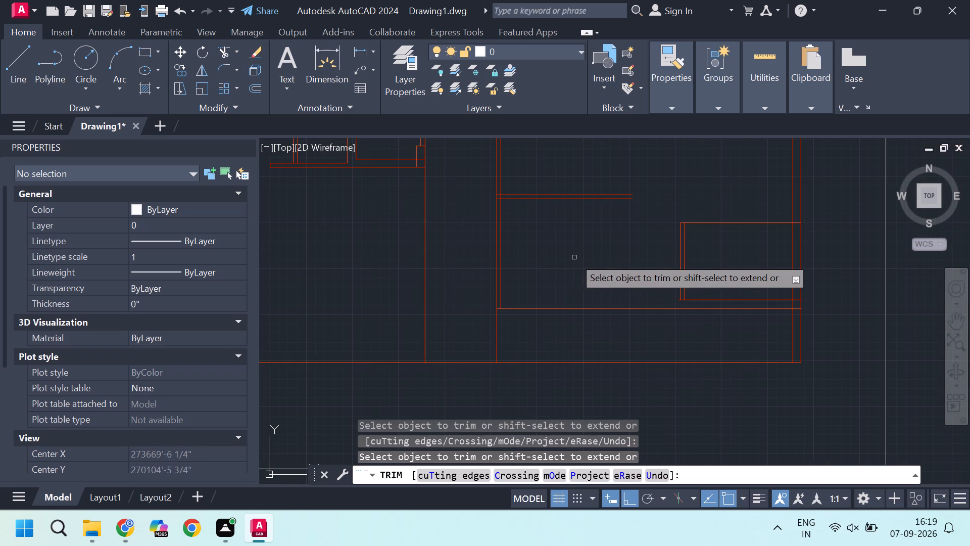
scroll(574, 257, down, 1)
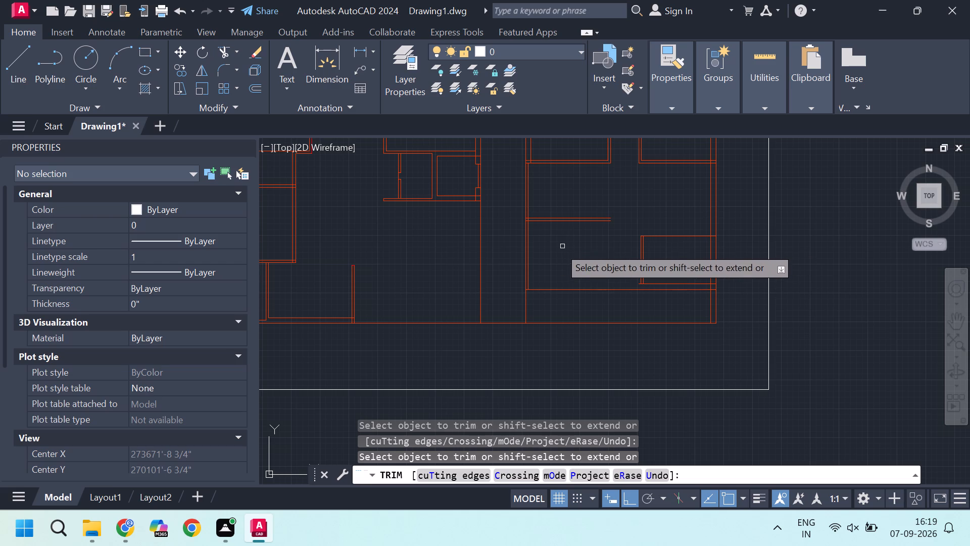
middle_drag(558, 248, 544, 266)
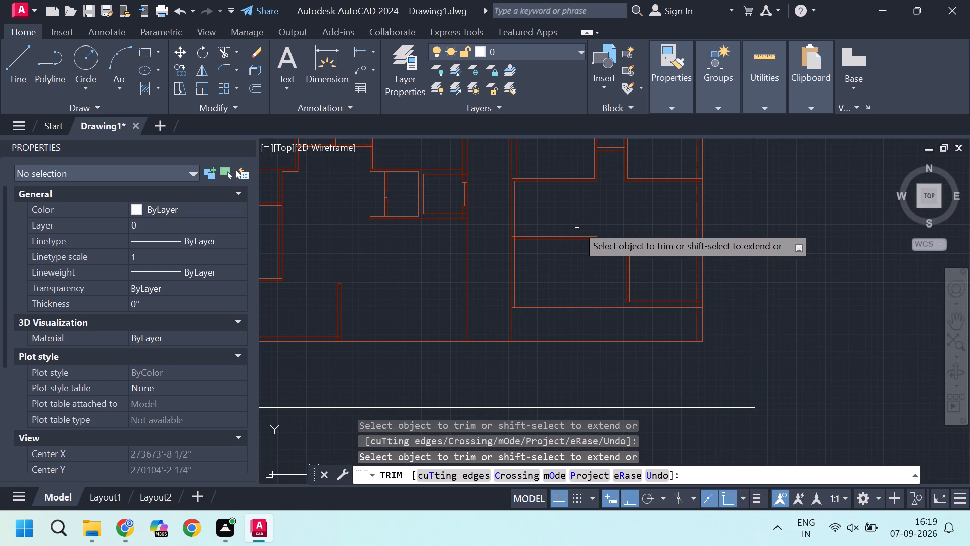
key(Escape)
key(Escape)
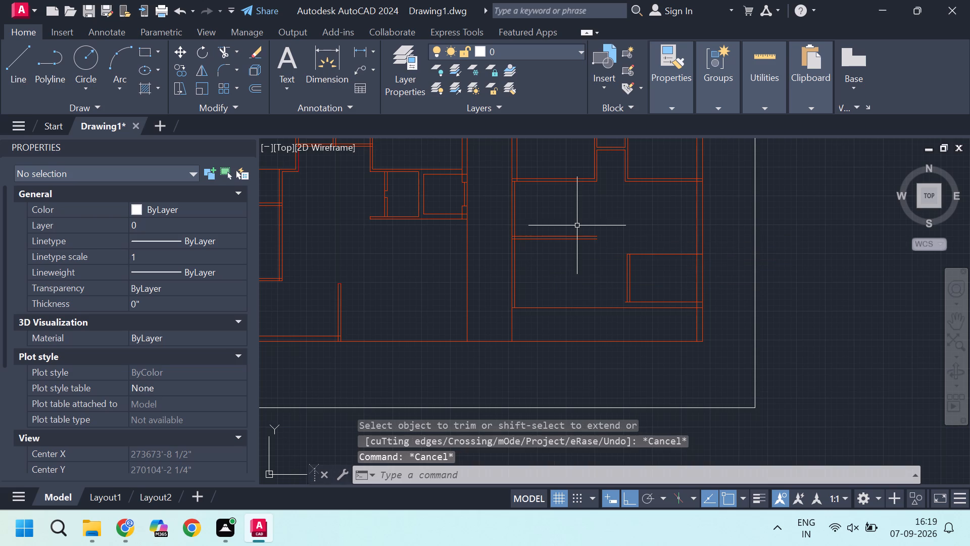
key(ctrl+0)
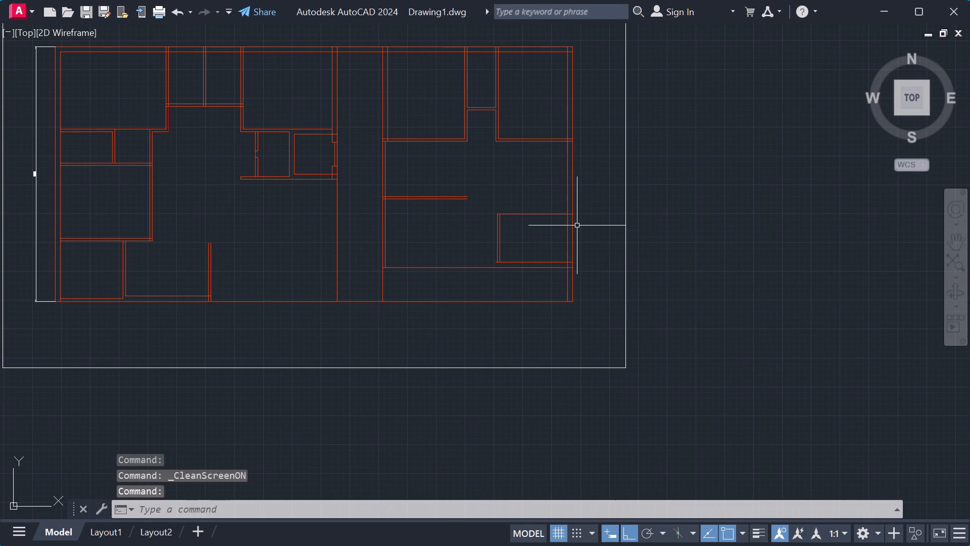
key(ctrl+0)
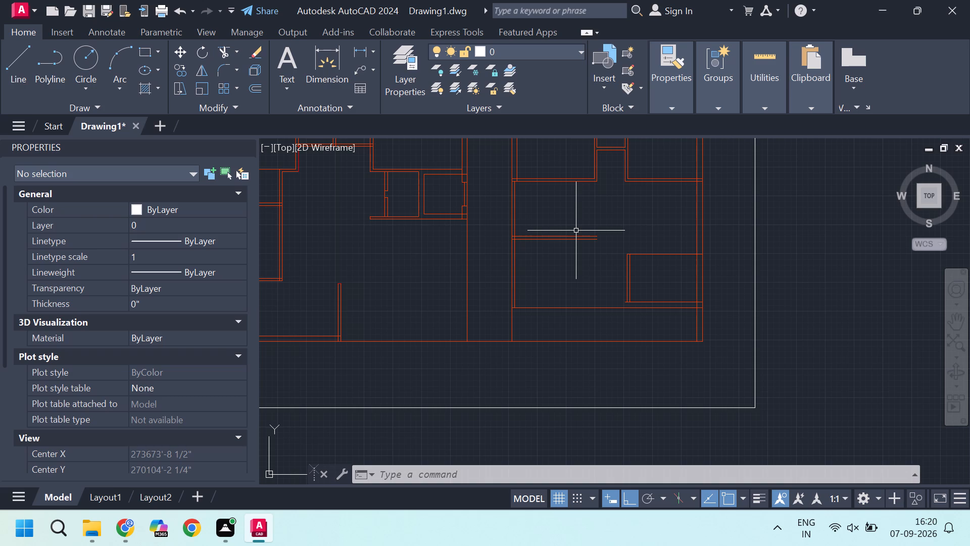
Draw a vertical line along the central wall's inner face from the western northeast room's outer south wall line to the horizontal partition's upper line.
scroll(545, 216, up, 2)
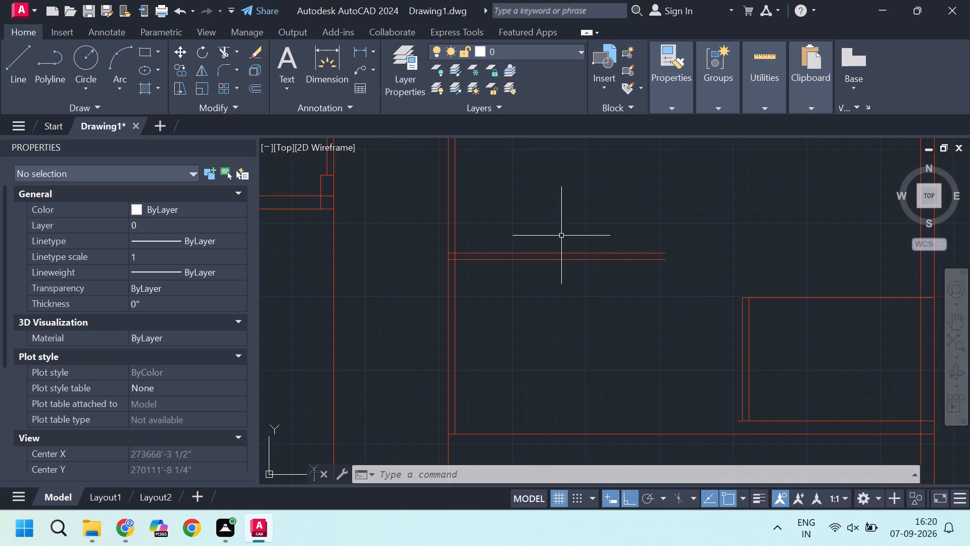
scroll(531, 236, down, 1)
key(Escape)
key(Escape)
key(l)
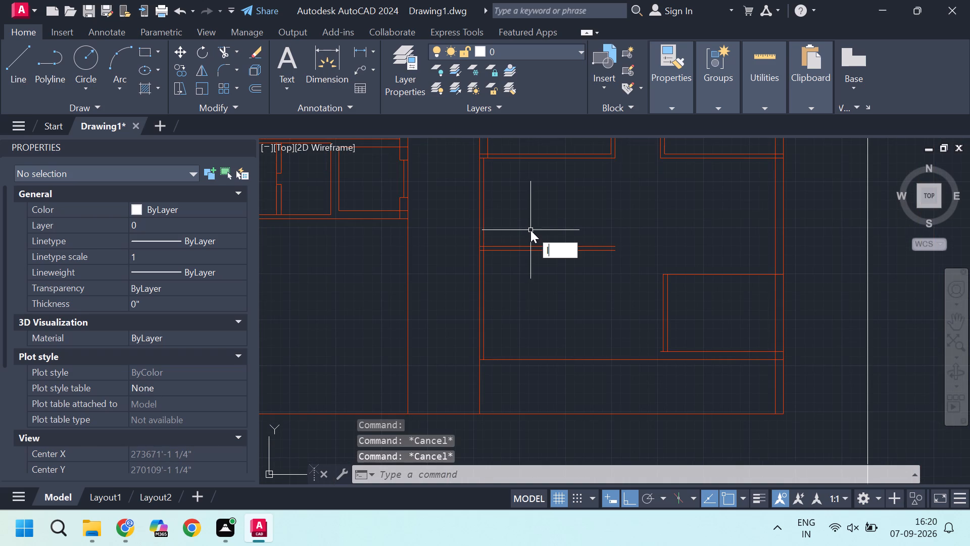
key(Return)
scroll(487, 180, up, 2)
middle_drag(484, 176, 500, 254)
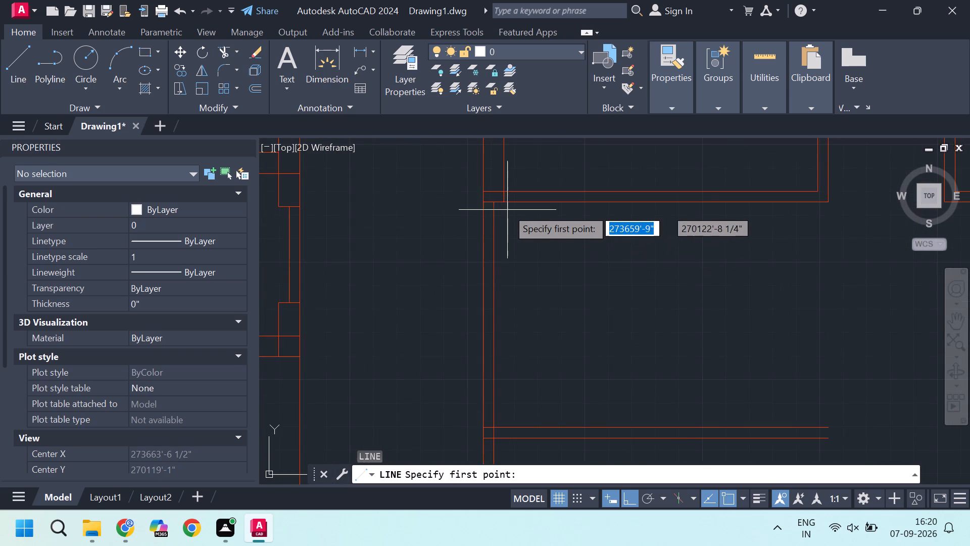
click(493, 200)
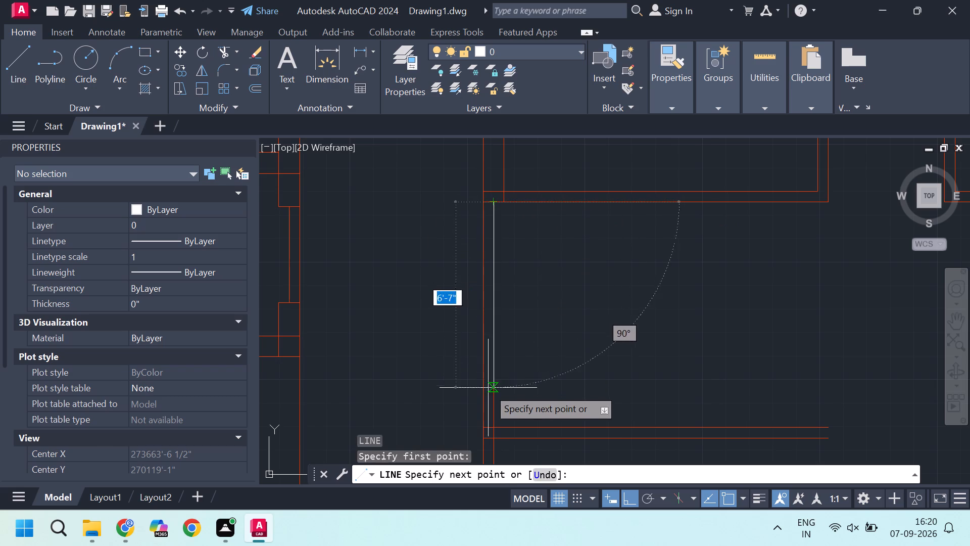
click(496, 427)
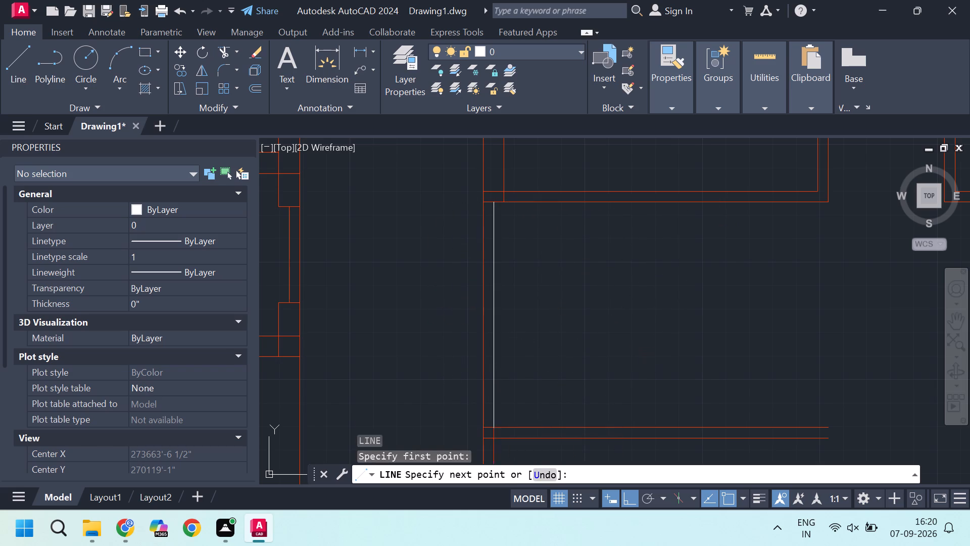
key(Escape)
key(Escape)
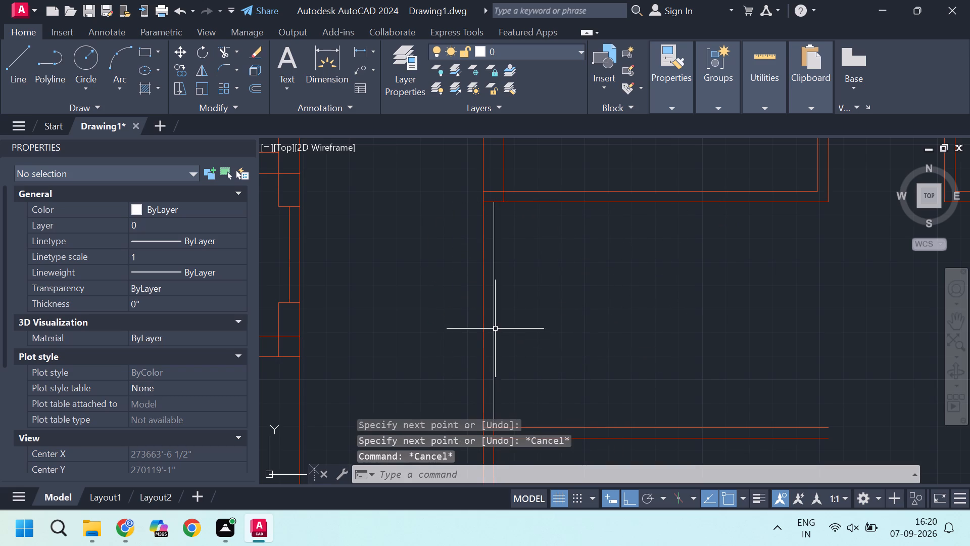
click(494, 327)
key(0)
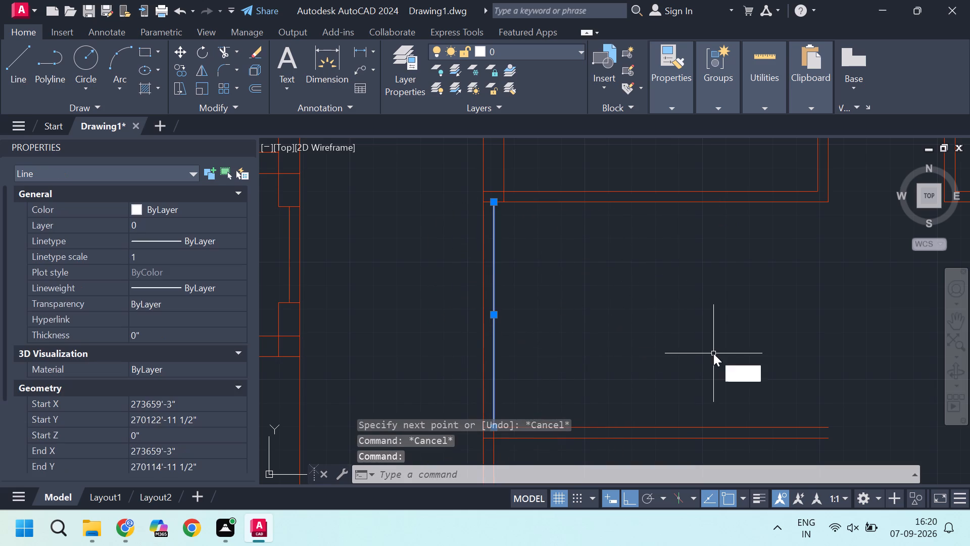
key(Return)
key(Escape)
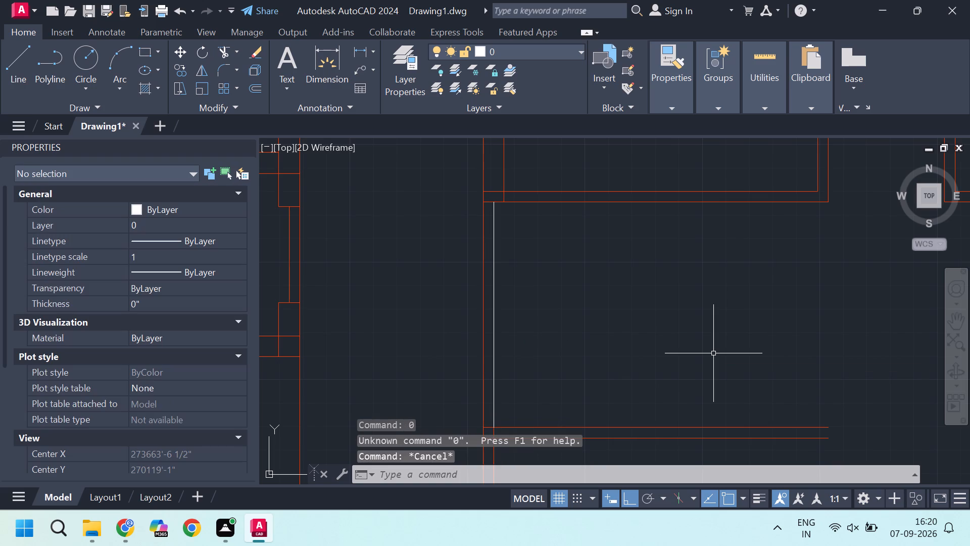
Offset the new vertical line 4'10" to the east.
click(492, 292)
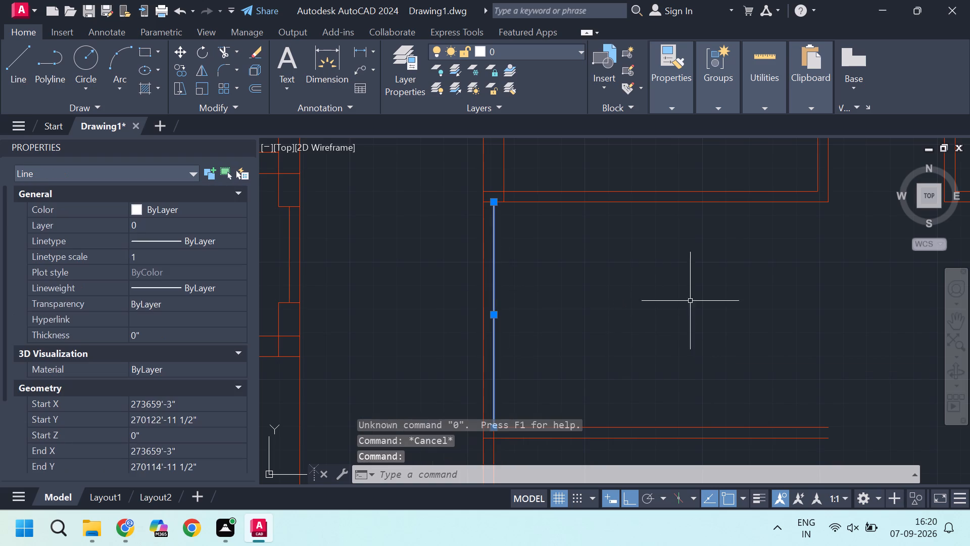
key(o)
key(Return)
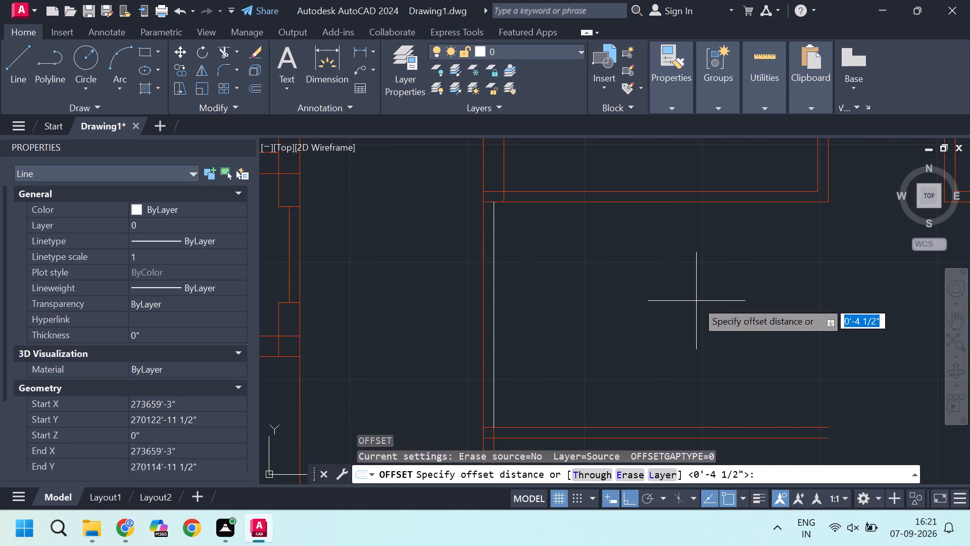
key(4)
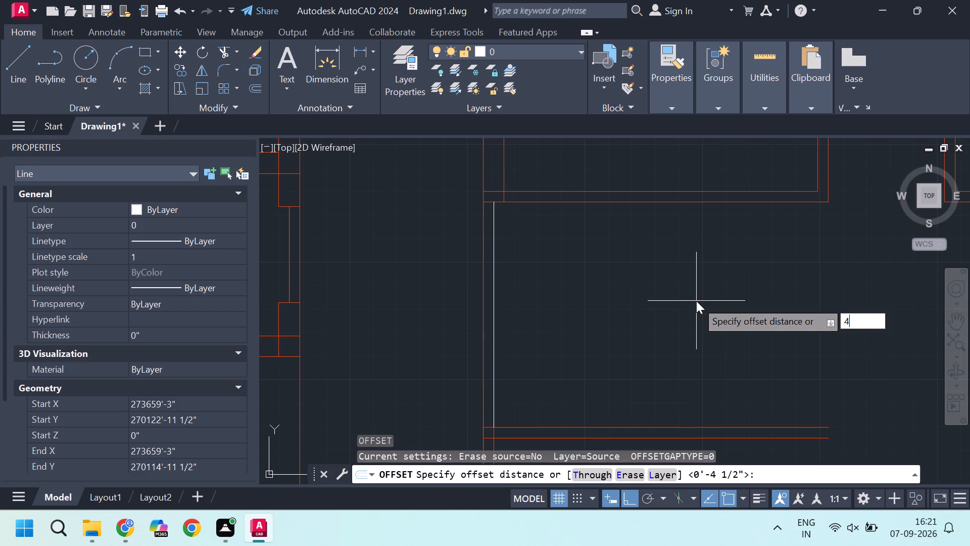
text('10)
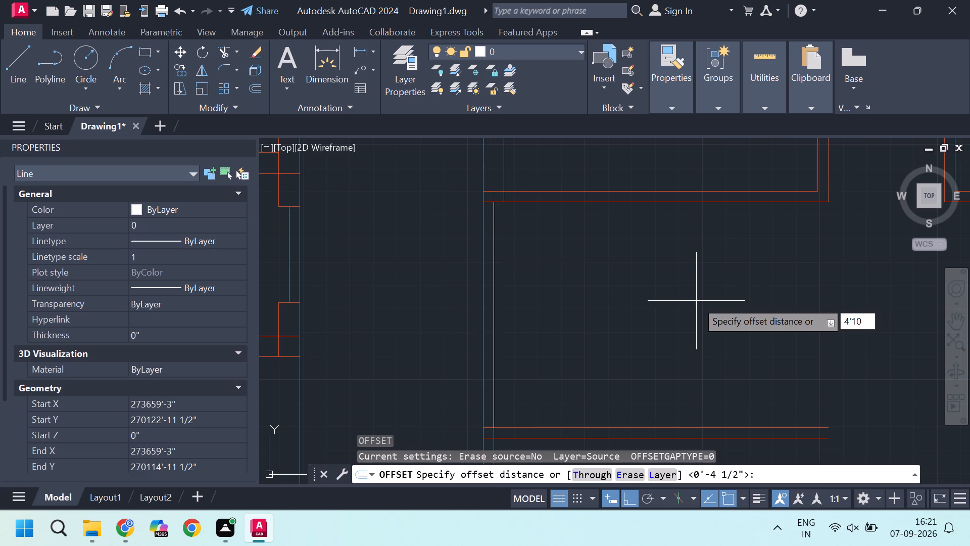
key(Return)
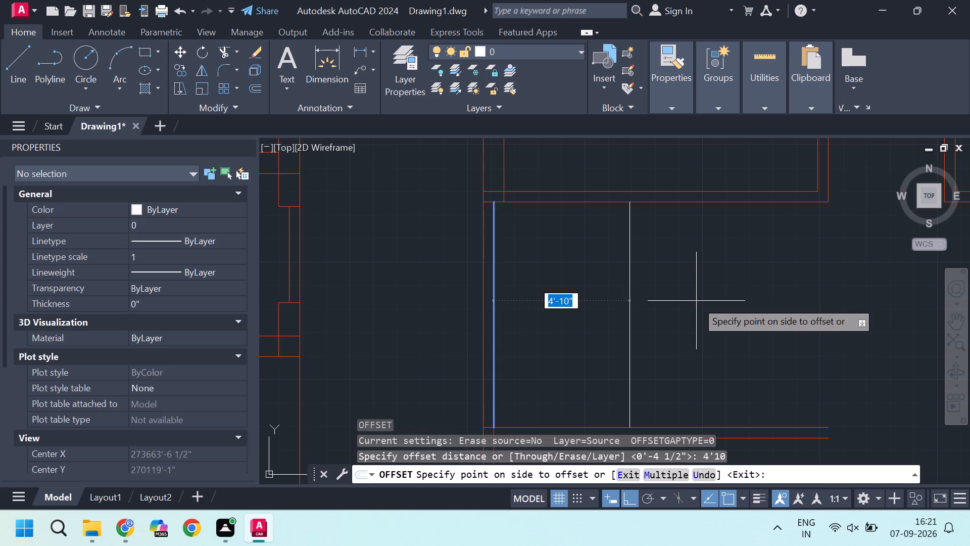
key(Escape)
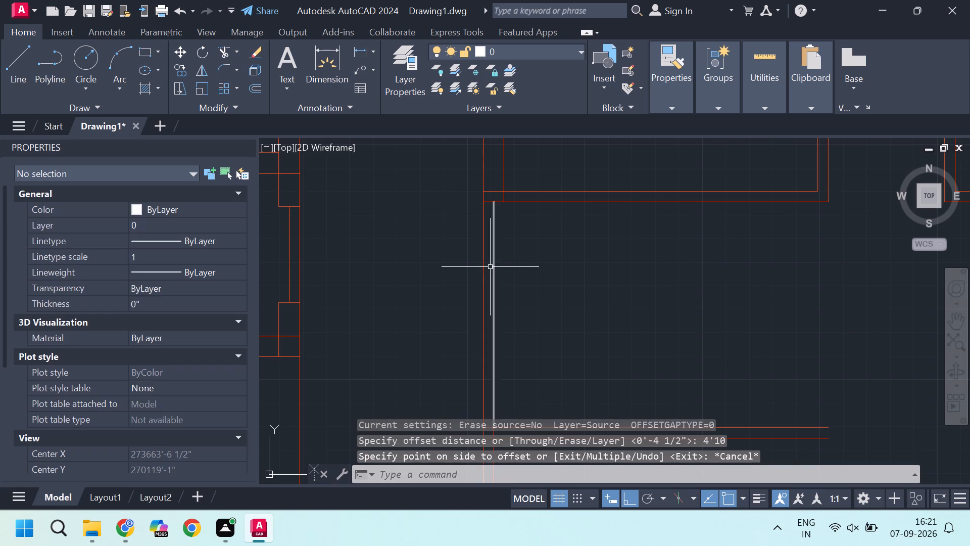
click(493, 265)
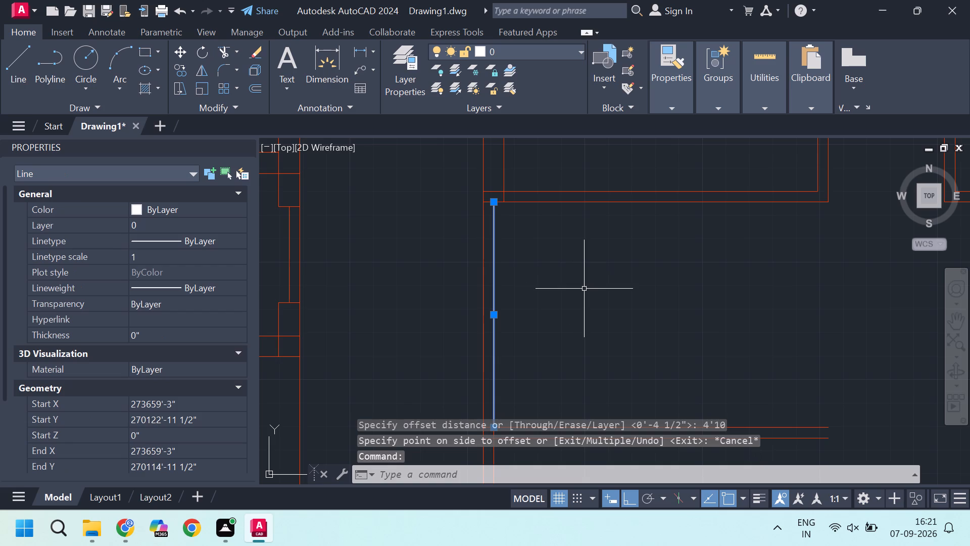
key(o)
key(Return)
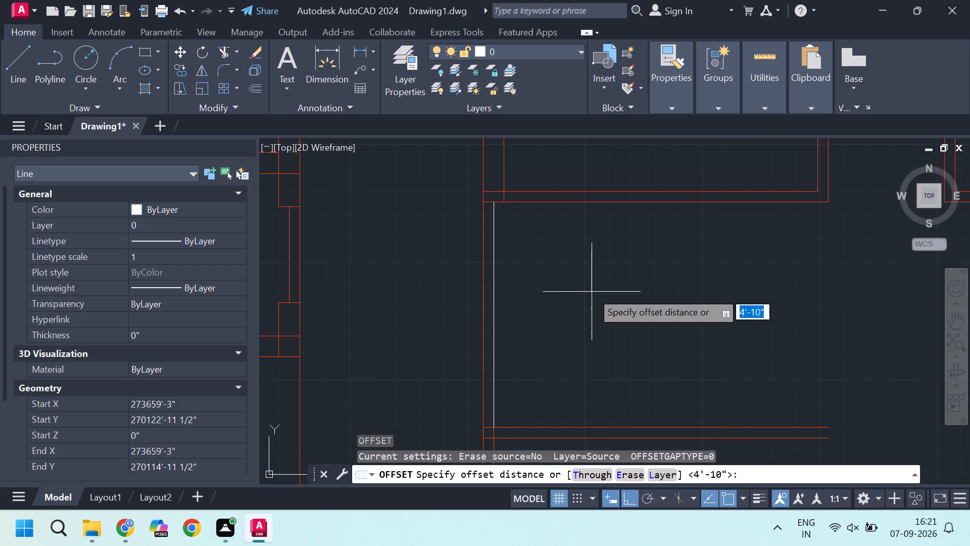
key(Return)
click(592, 292)
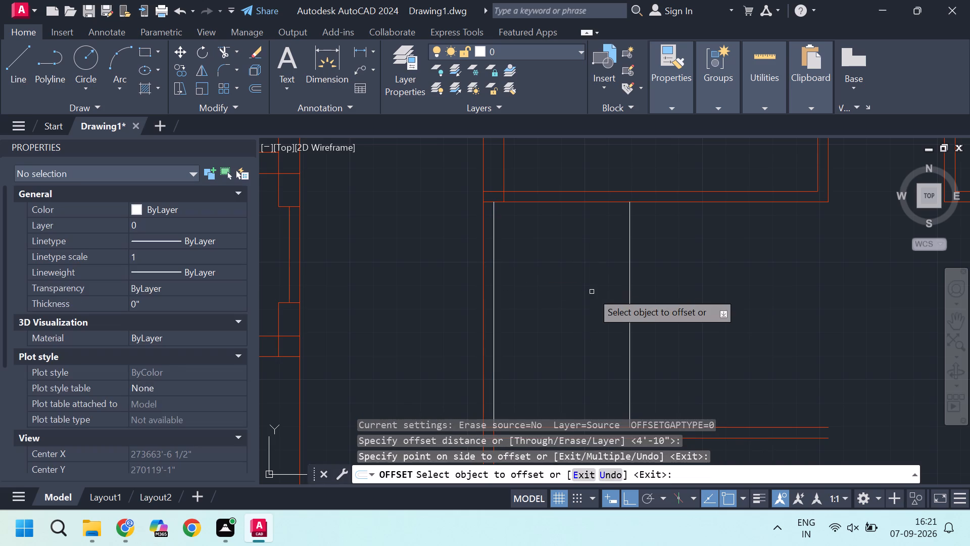
Offset the resulting vertical line another 4.5" to the east to form the partition's thickness.
click(630, 291)
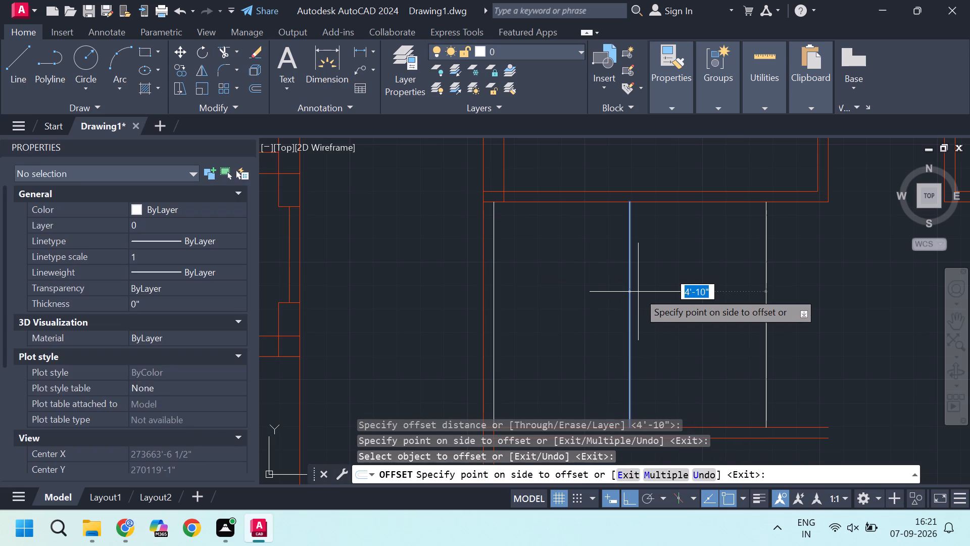
text(4.5)
key(Return)
key(Escape)
key(Escape)
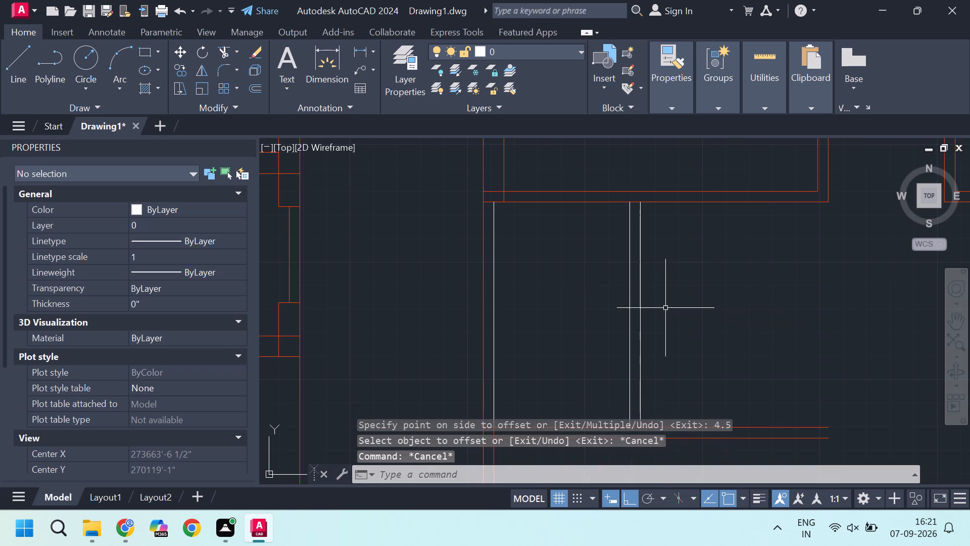
Move the two new vertical partition lines and the line on the central wall's inner face to the wall layer.
click(666, 308)
click(556, 288)
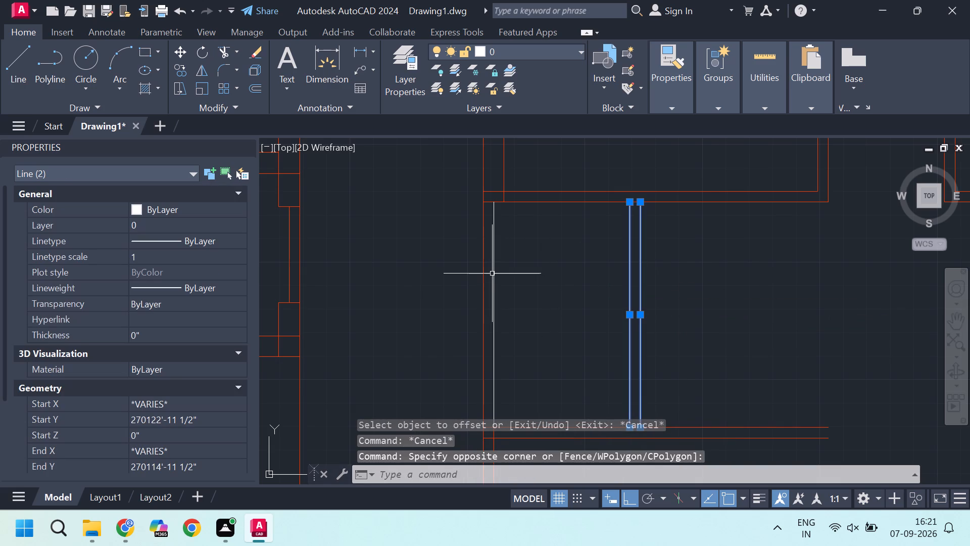
click(494, 271)
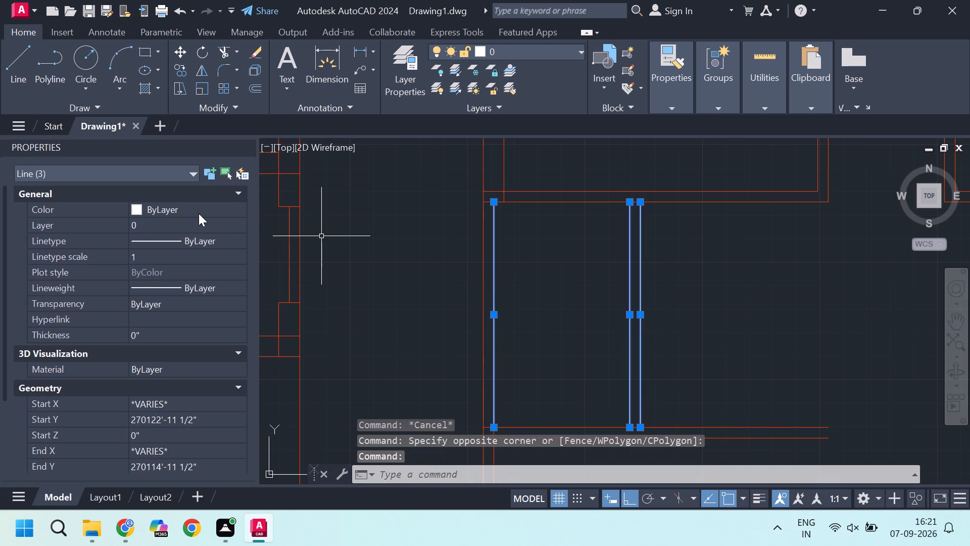
click(199, 213)
click(199, 213)
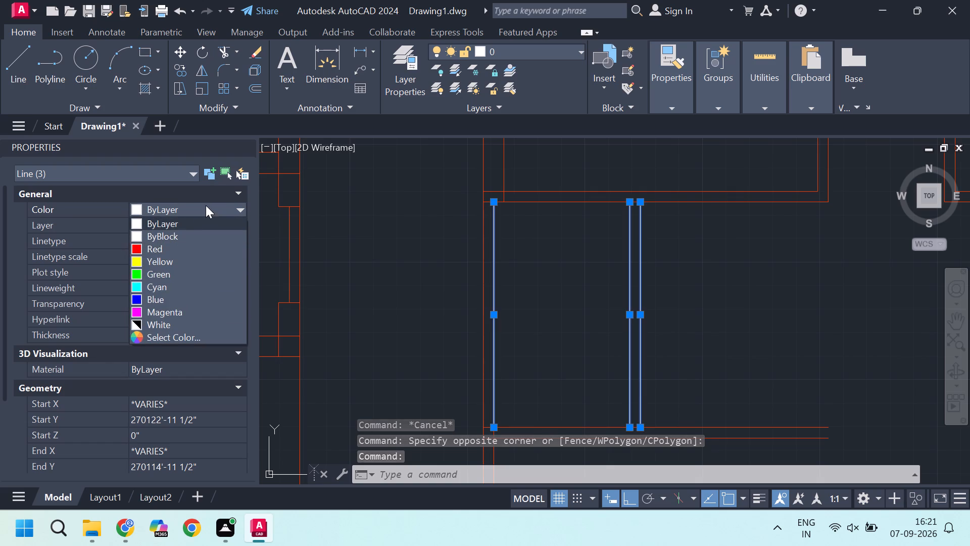
click(206, 205)
triple_click(219, 231)
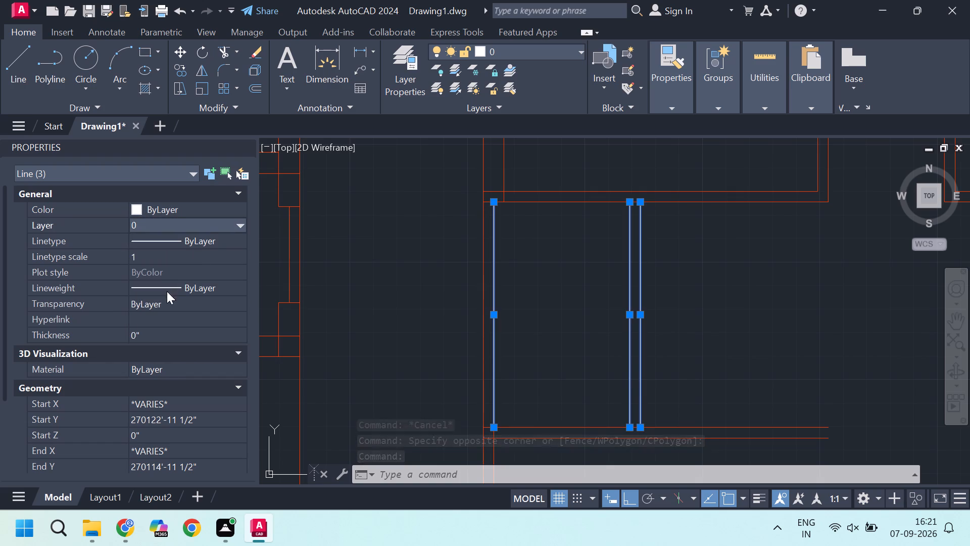
click(206, 228)
click(153, 339)
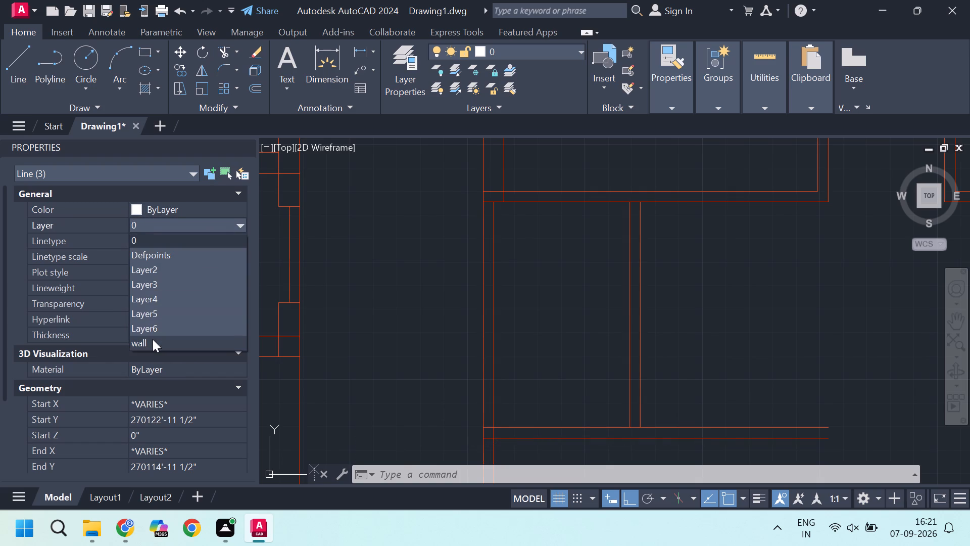
key(Escape)
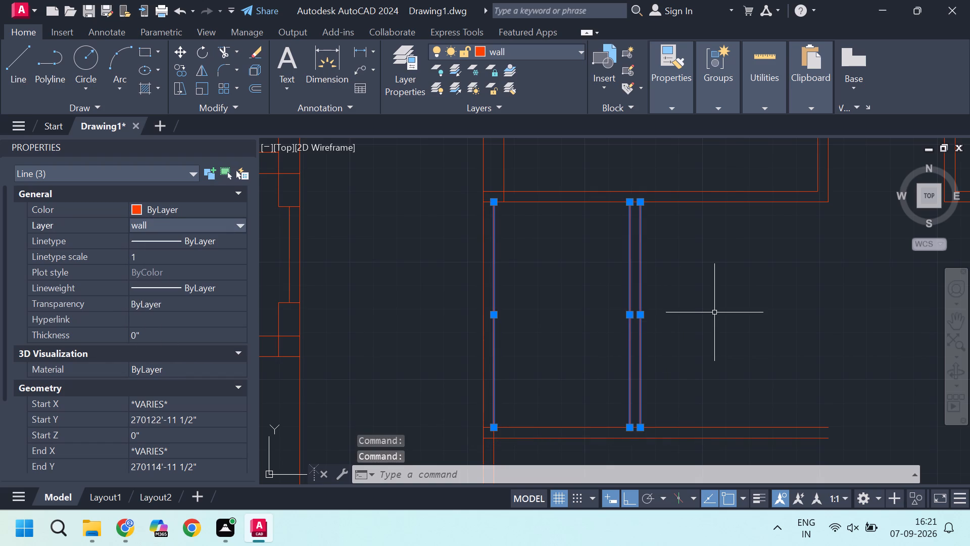
key(Escape)
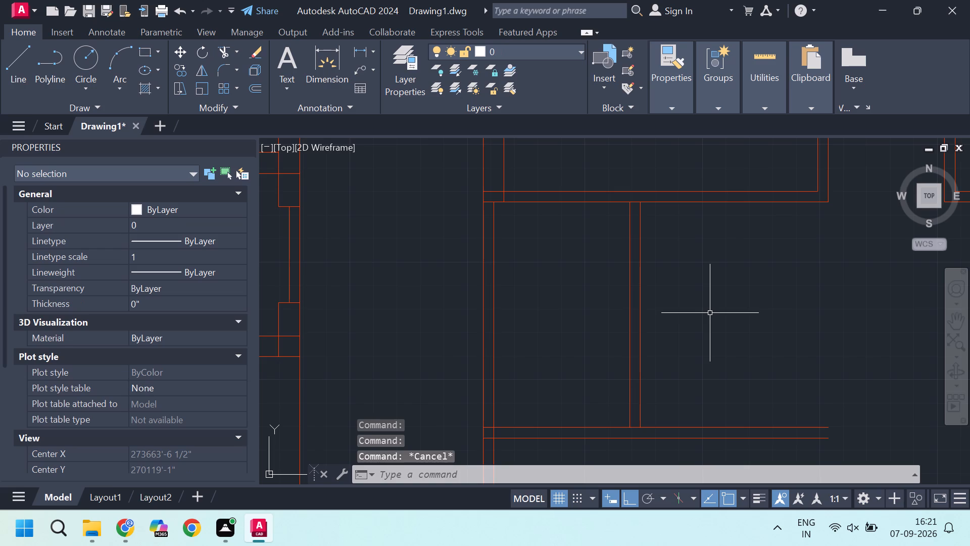
Stretch the new partition's east line south to the lower line of the horizontal partition.
scroll(687, 331, down, 2)
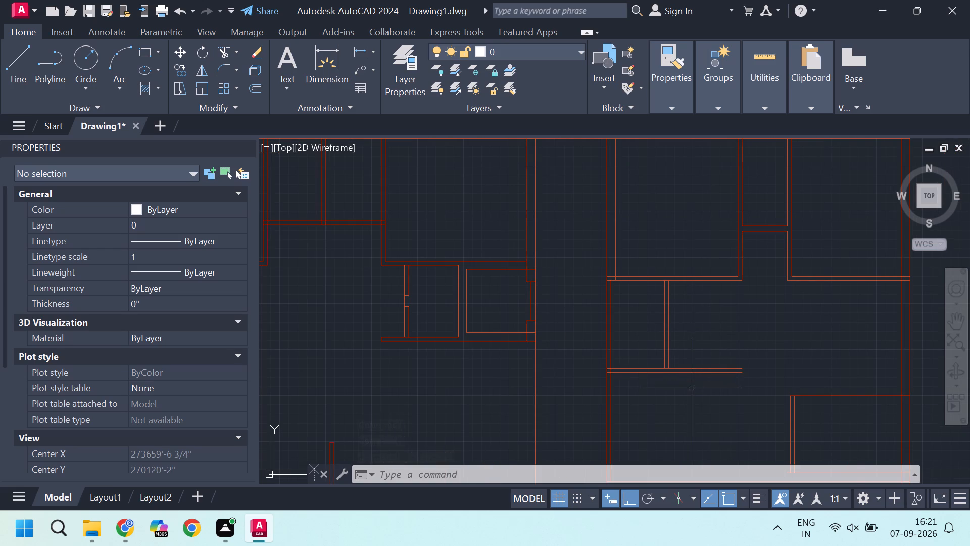
scroll(692, 388, up, 3)
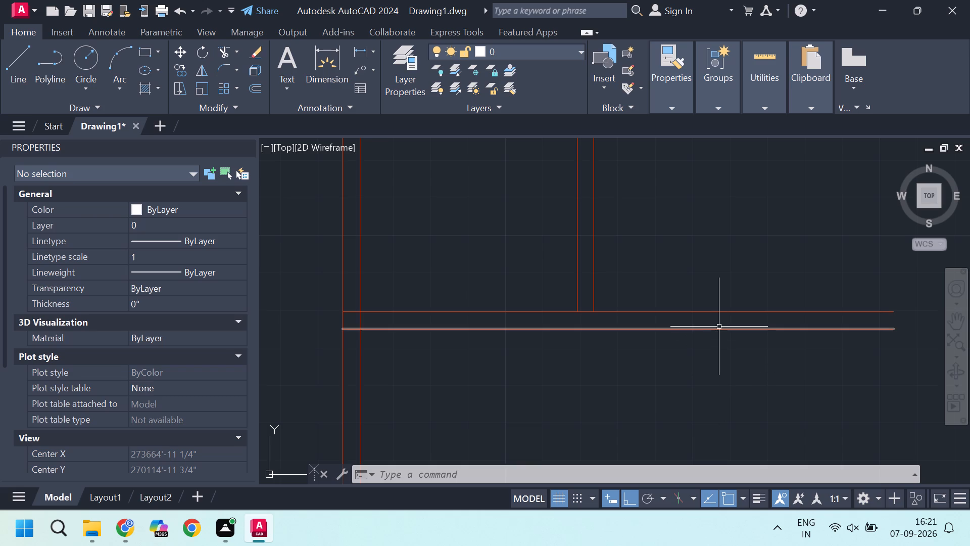
scroll(590, 280, up, 1)
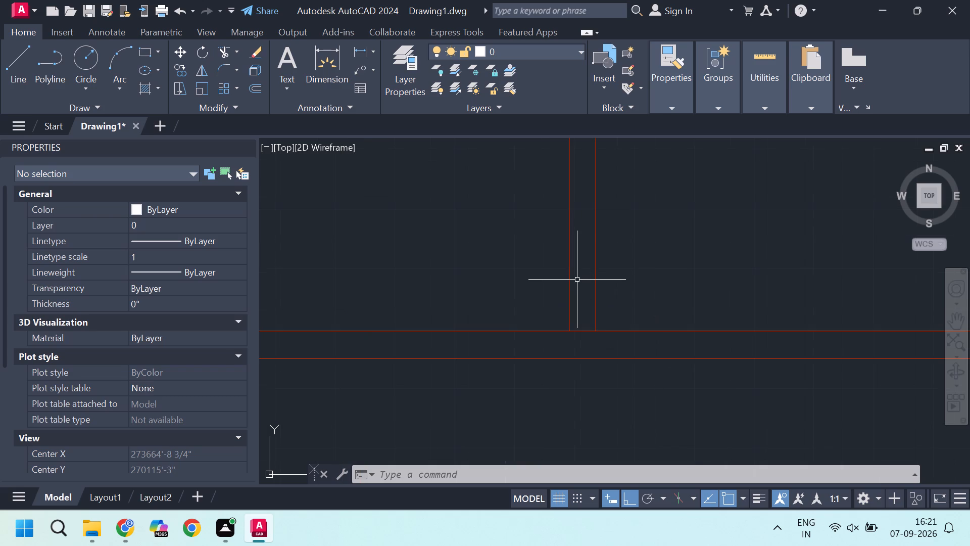
click(598, 292)
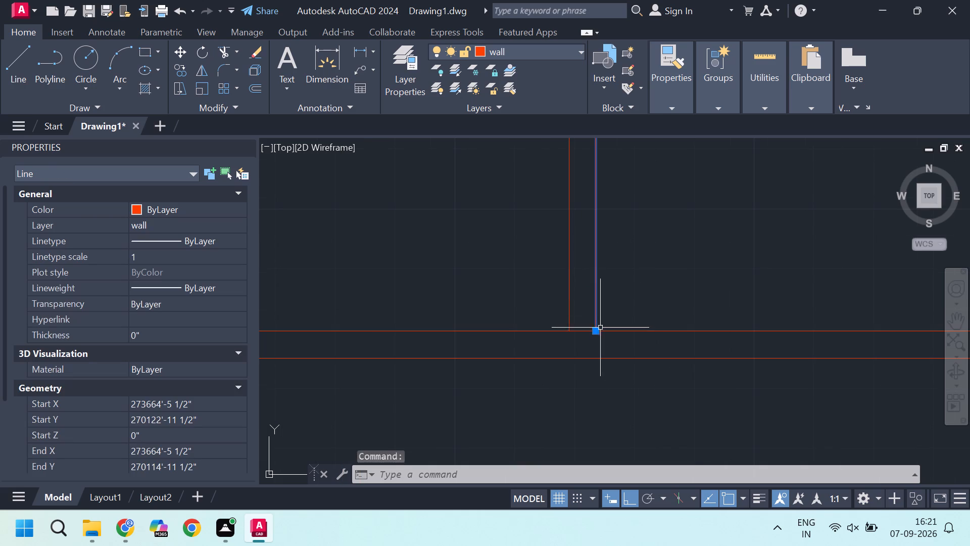
click(595, 329)
click(595, 360)
key(Escape)
key(Escape)
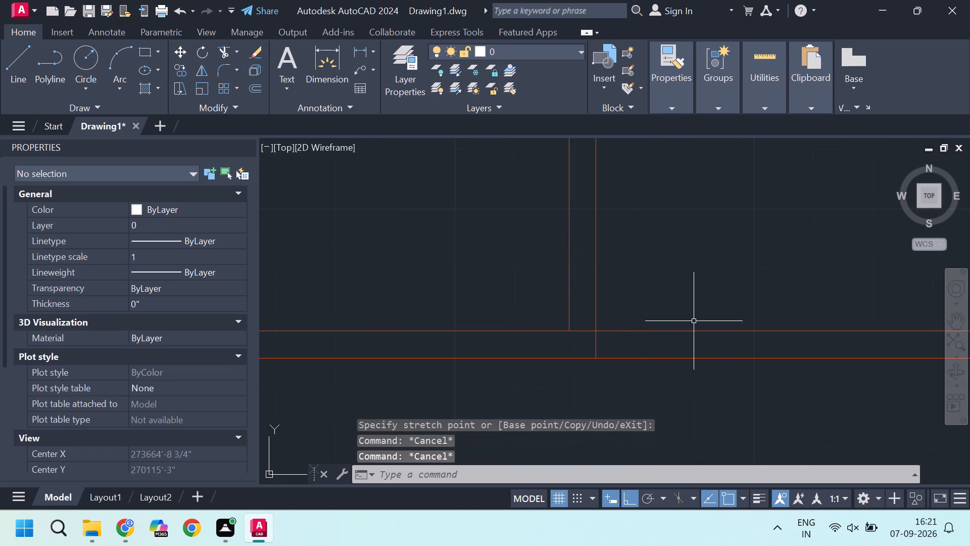
Trim both horizontal partition lines east of the new vertical partition, and the upper line between its two faces, to clean up the corner.
text(tr)
key(Return)
click(708, 288)
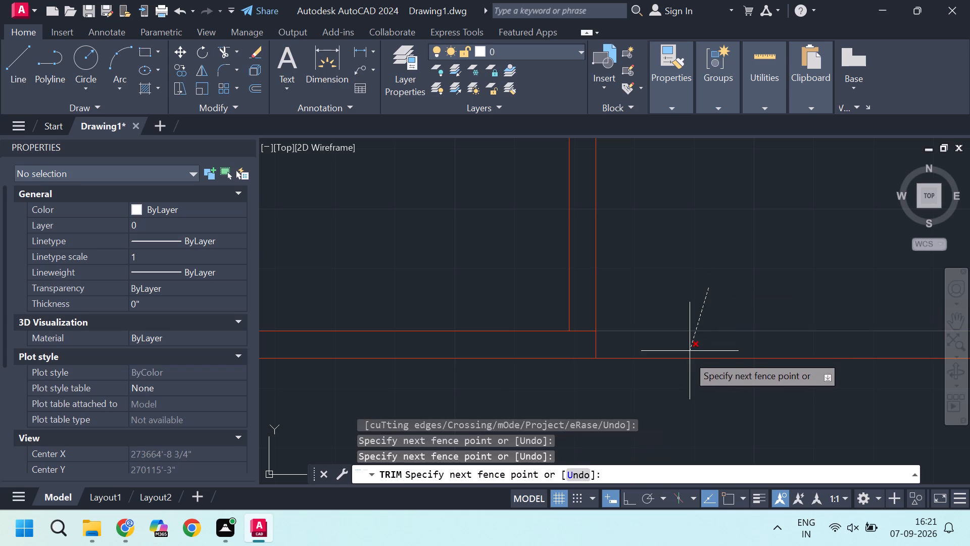
click(677, 374)
scroll(572, 324, up, 2)
click(597, 336)
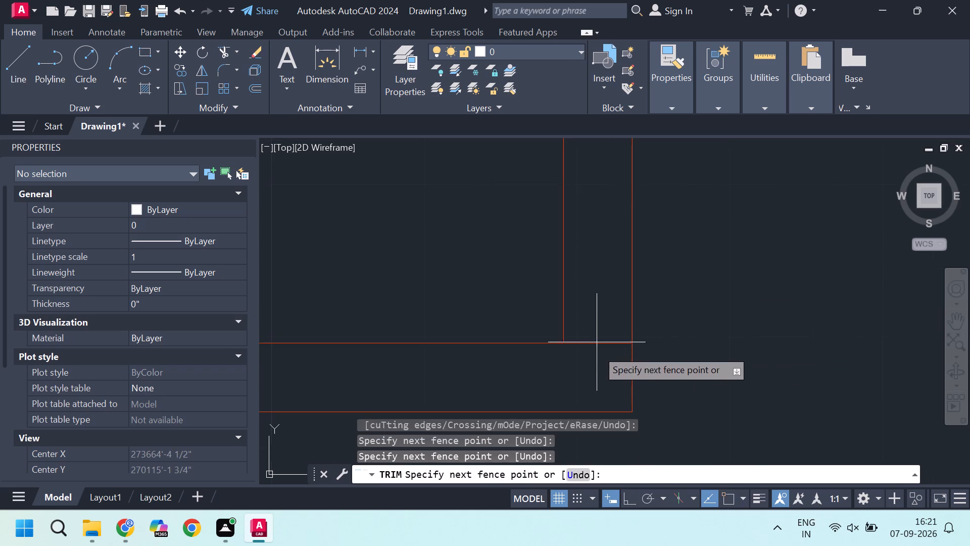
click(597, 355)
scroll(597, 356, down, 1)
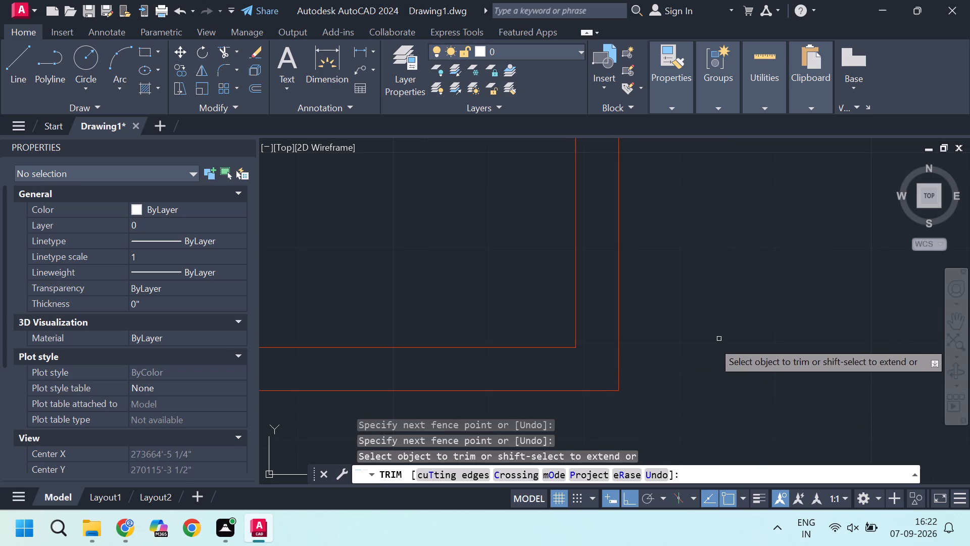
scroll(810, 327, down, 4)
scroll(731, 353, up, 3)
key(Escape)
key(Escape)
Draw a 4' line east along the small room's lower partition line, starting at the central wall's inner face.
key(l)
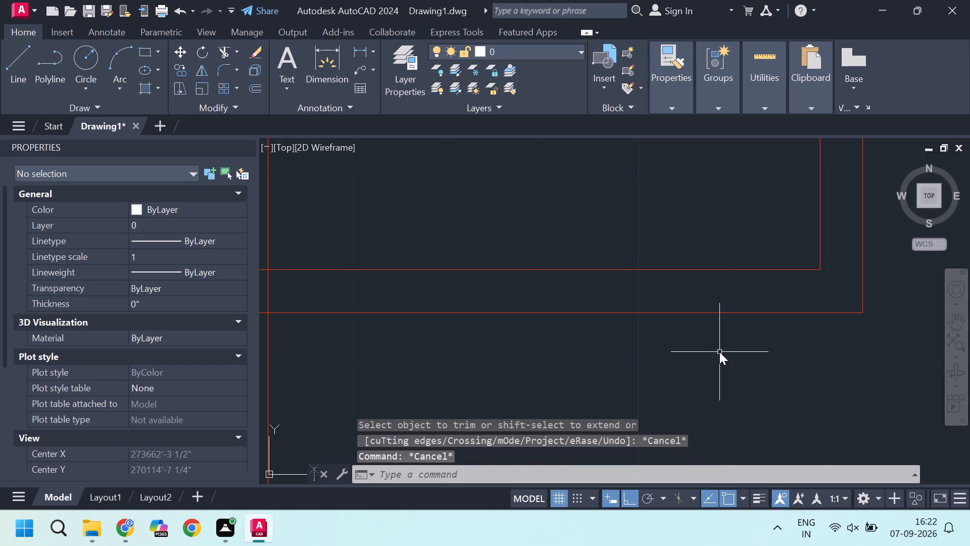
key(Return)
scroll(719, 352, down, 3)
scroll(626, 344, up, 3)
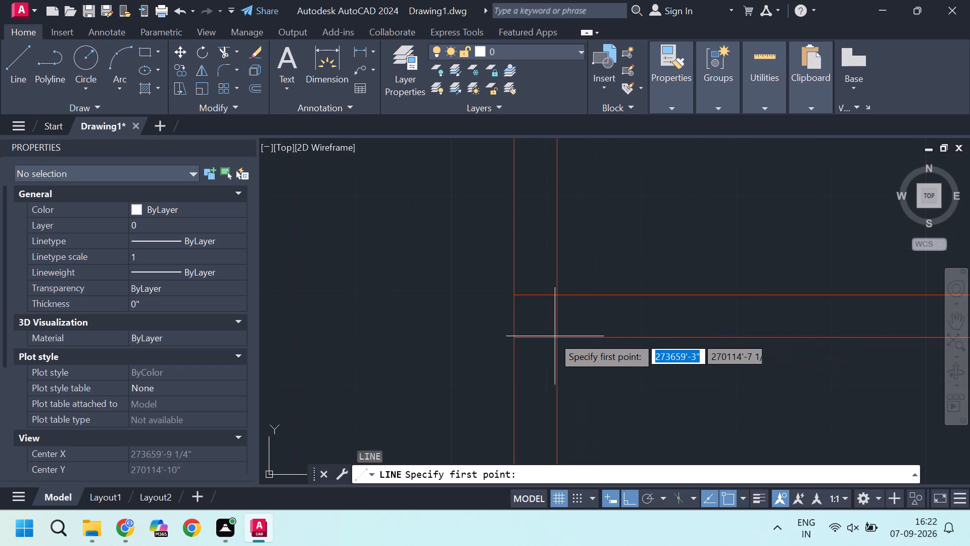
click(557, 338)
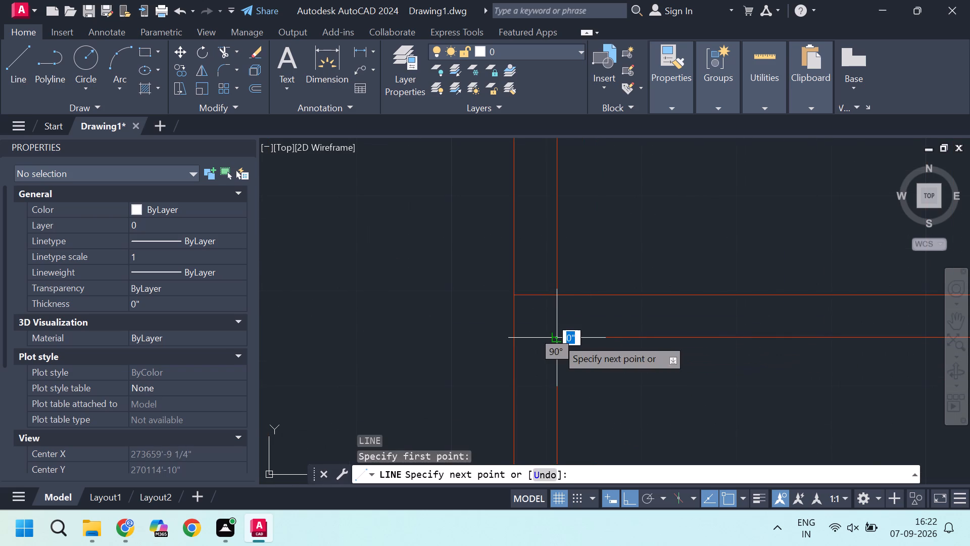
scroll(557, 338, down, 3)
scroll(658, 344, up, 3)
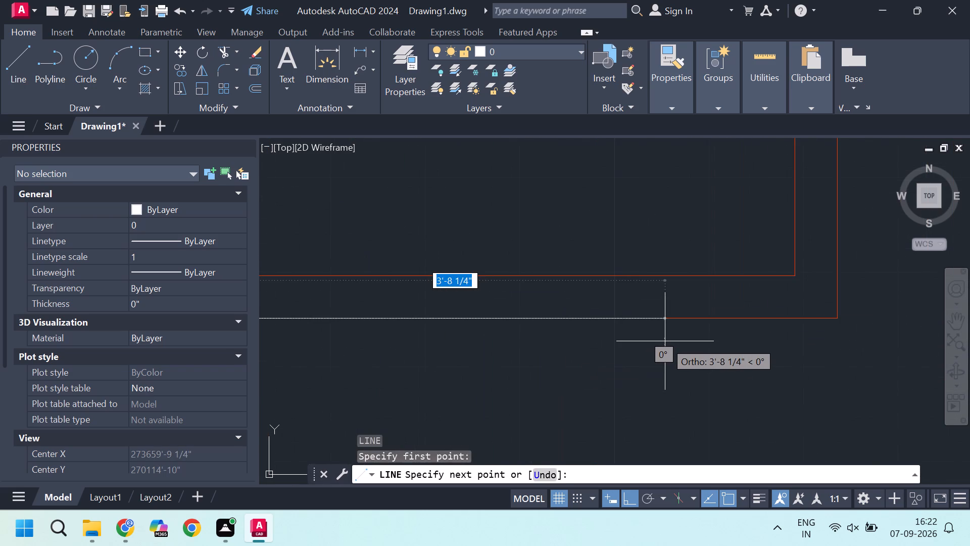
text(4')
key(Return)
Continue from the 4' line's east end straight south to the horizontal wall line near the building's south side.
scroll(720, 320, down, 3)
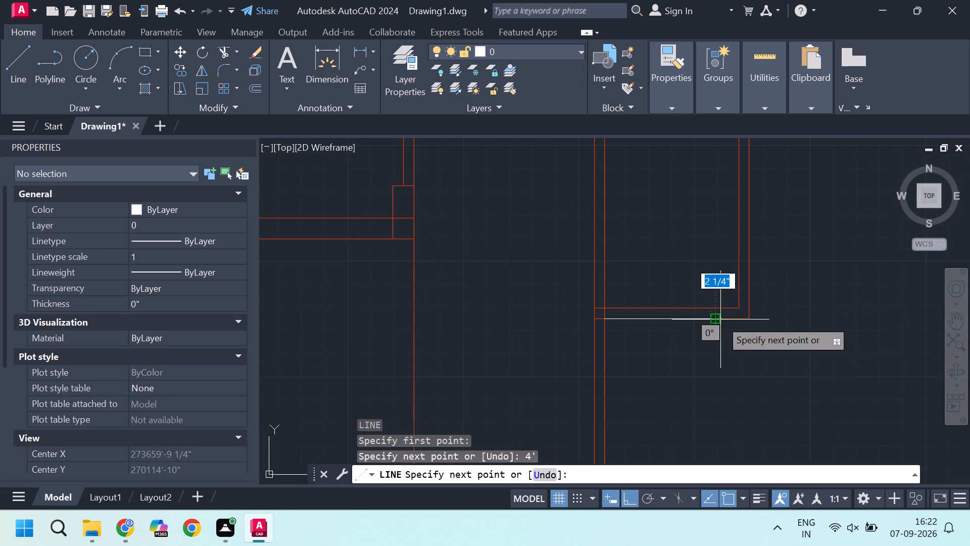
scroll(698, 337, up, 2)
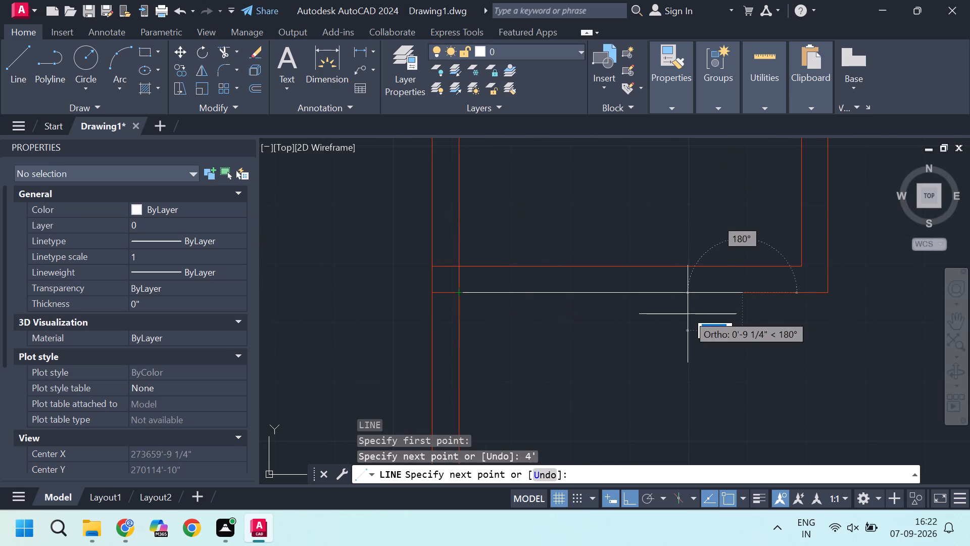
scroll(763, 322, down, 4)
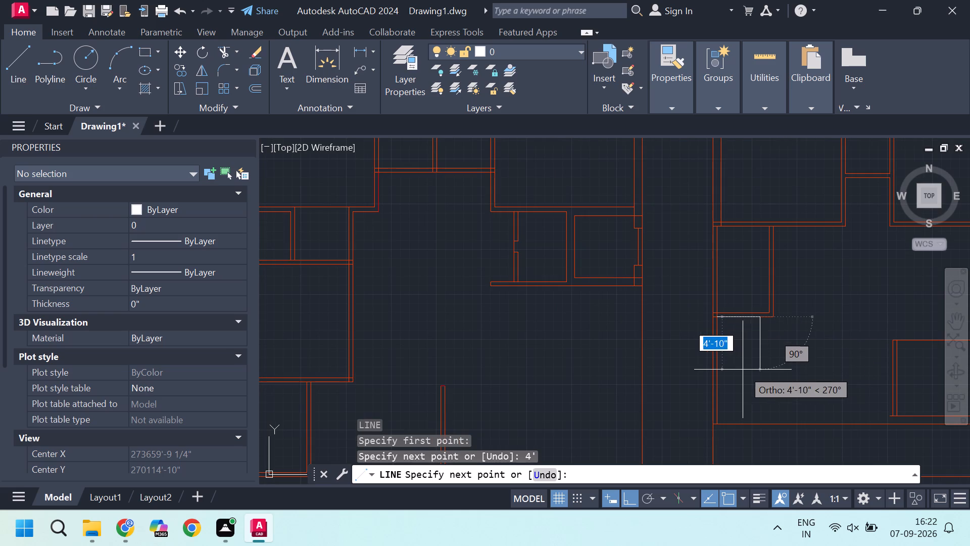
scroll(745, 362, down, 1)
scroll(762, 412, up, 2)
scroll(732, 359, down, 1)
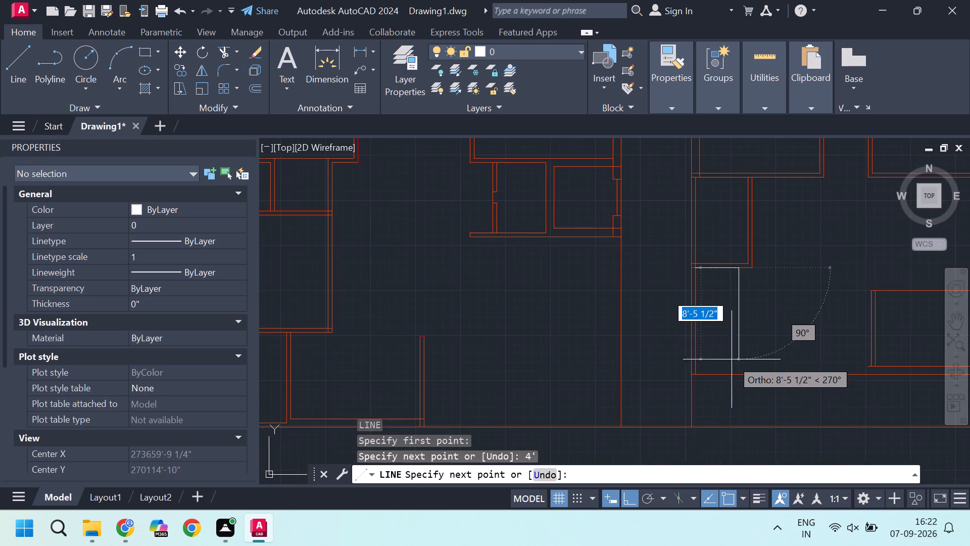
scroll(741, 370, up, 1)
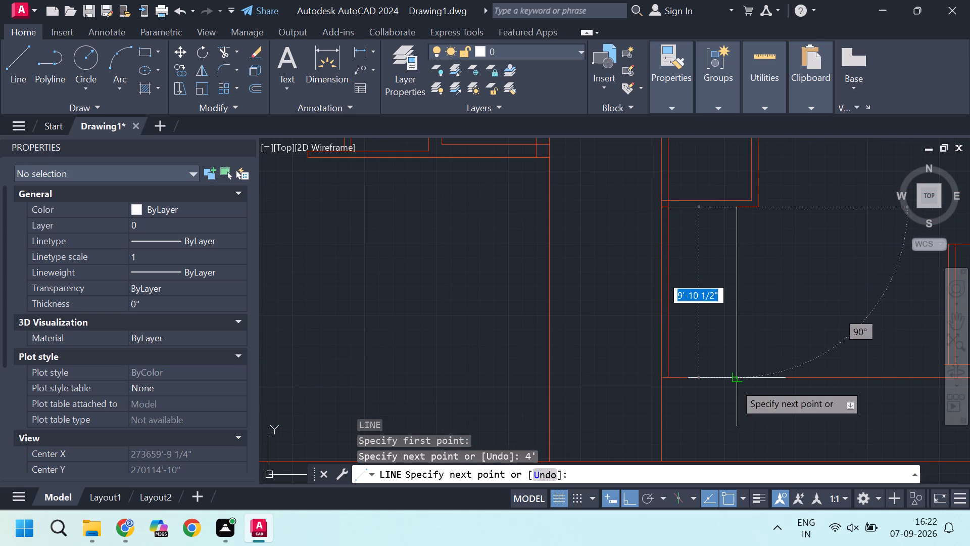
scroll(734, 384, up, 4)
click(754, 346)
scroll(754, 346, down, 4)
key(Escape)
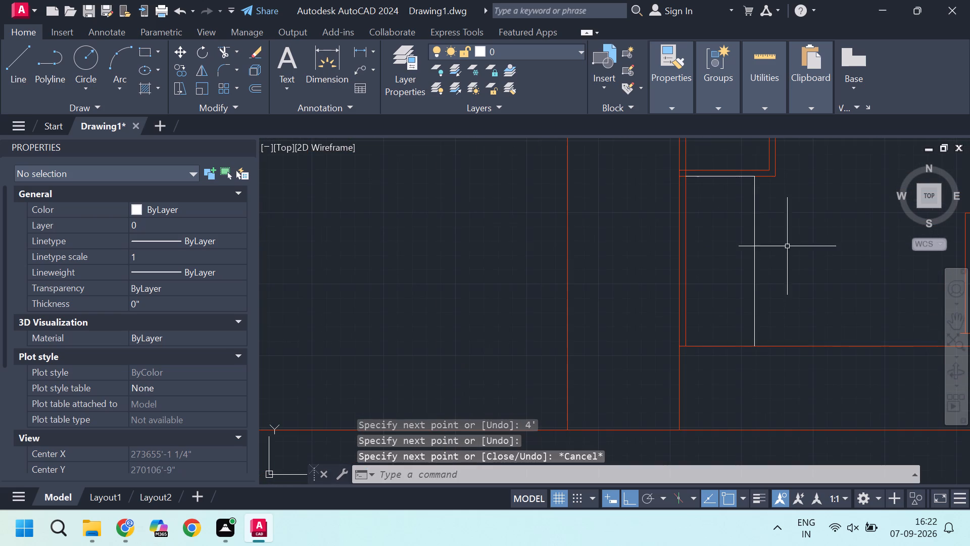
key(Escape)
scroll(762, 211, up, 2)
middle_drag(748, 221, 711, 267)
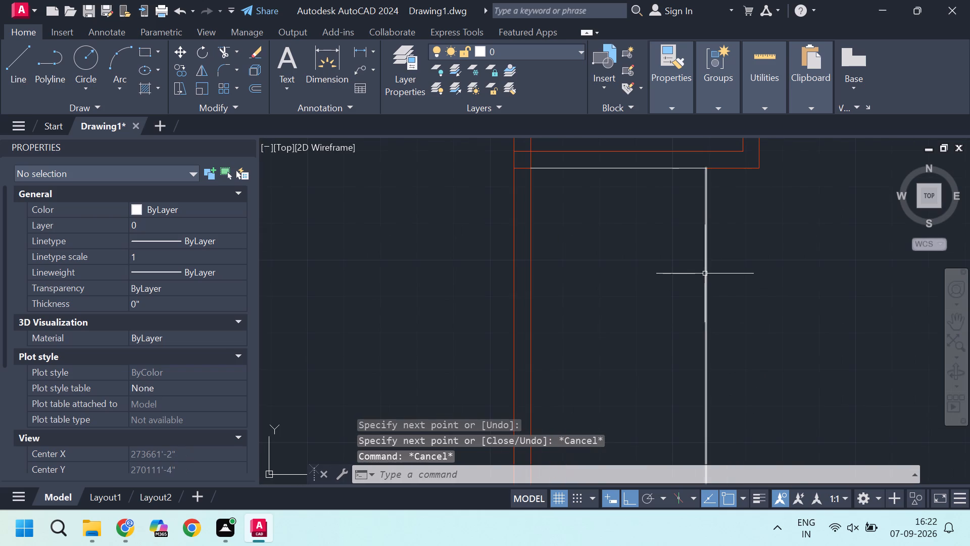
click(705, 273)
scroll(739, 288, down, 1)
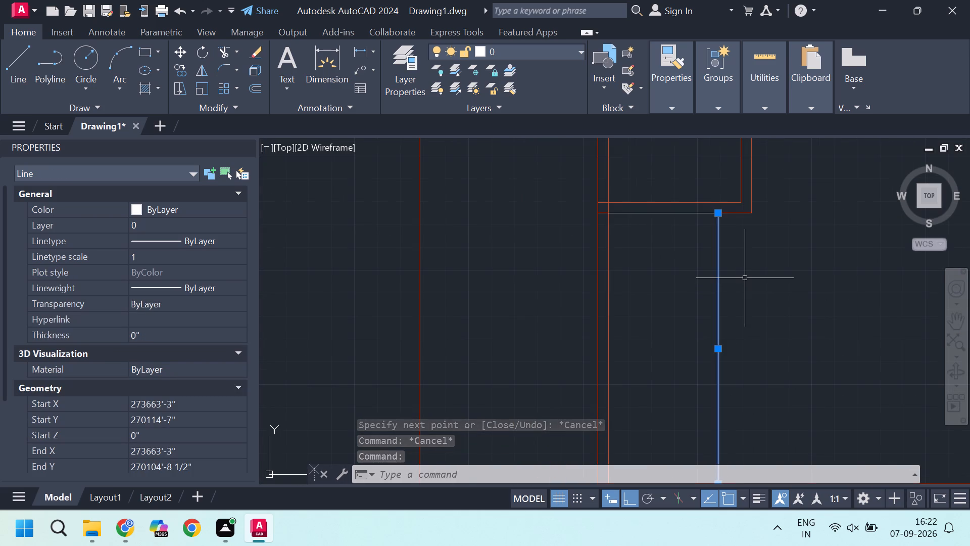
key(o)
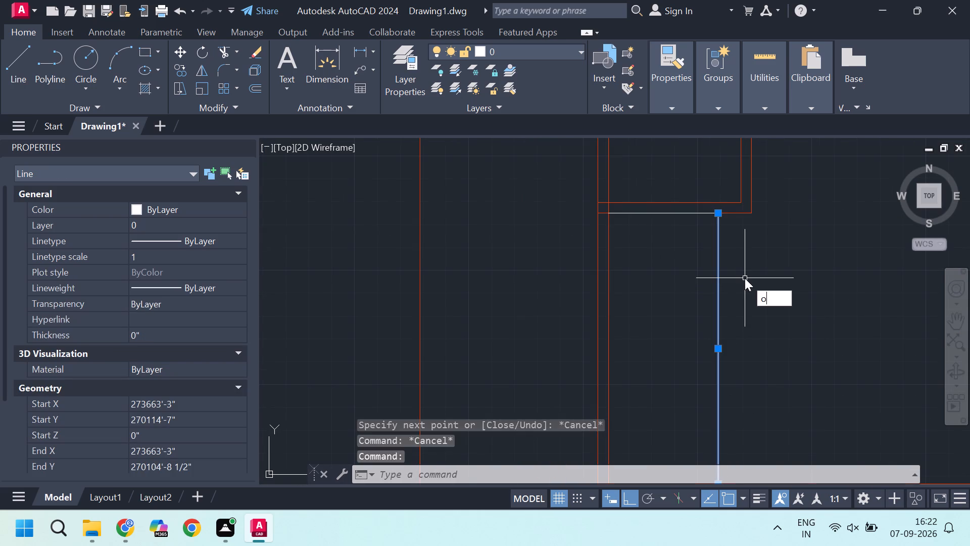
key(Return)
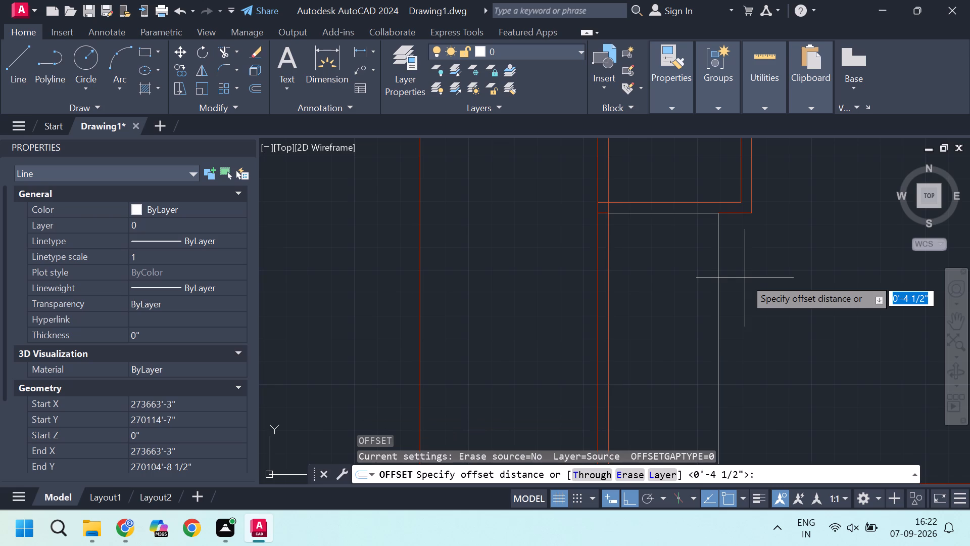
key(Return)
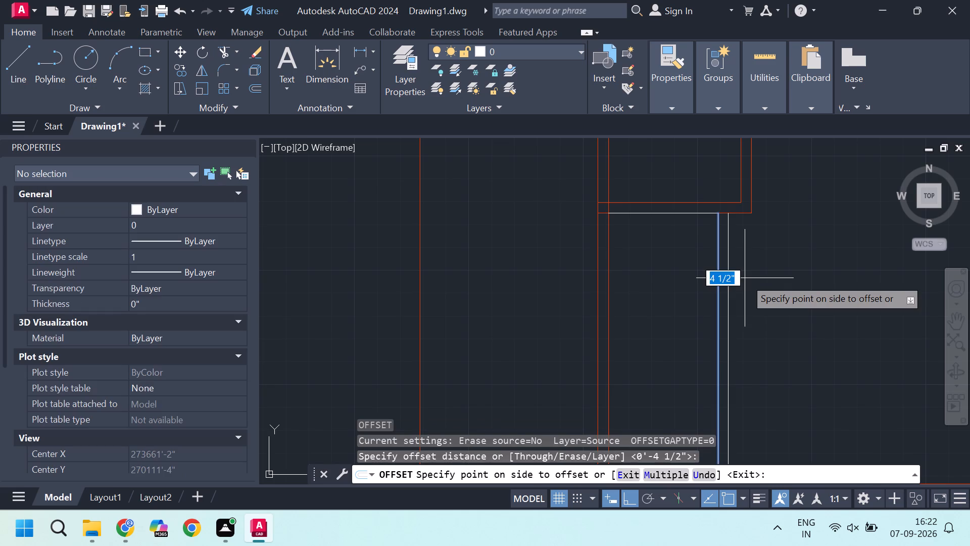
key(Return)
Offset the new vertical line 4.5" to the east to form the partition's thickness.
key(Return)
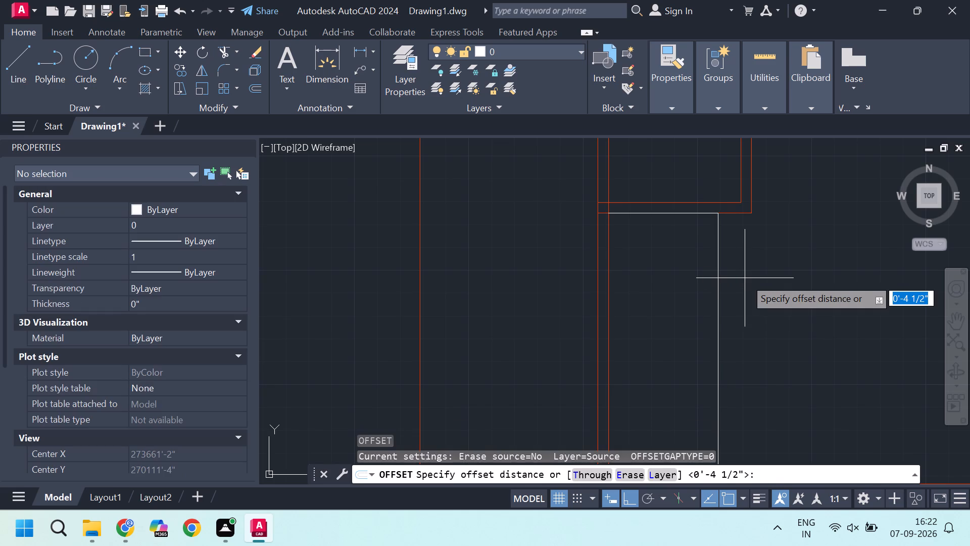
key(Return)
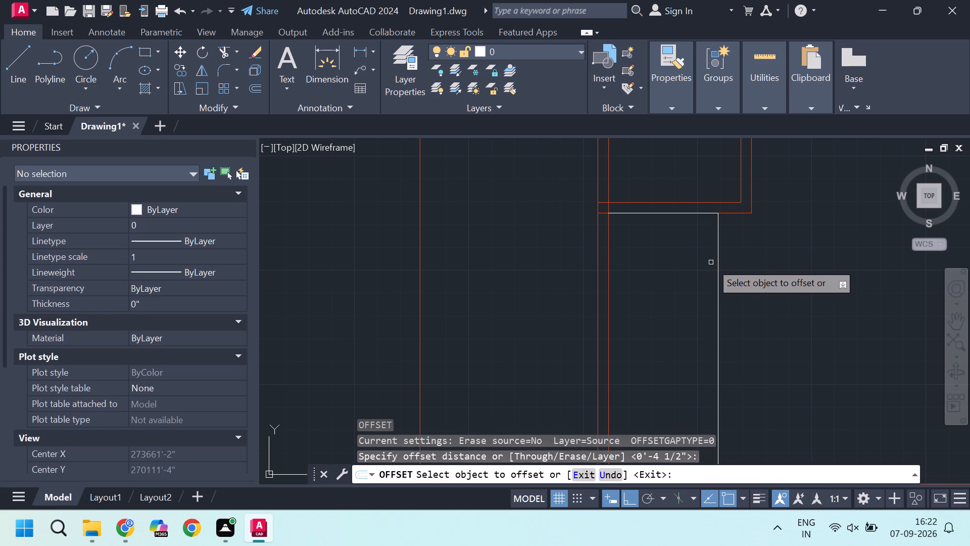
click(717, 263)
click(743, 269)
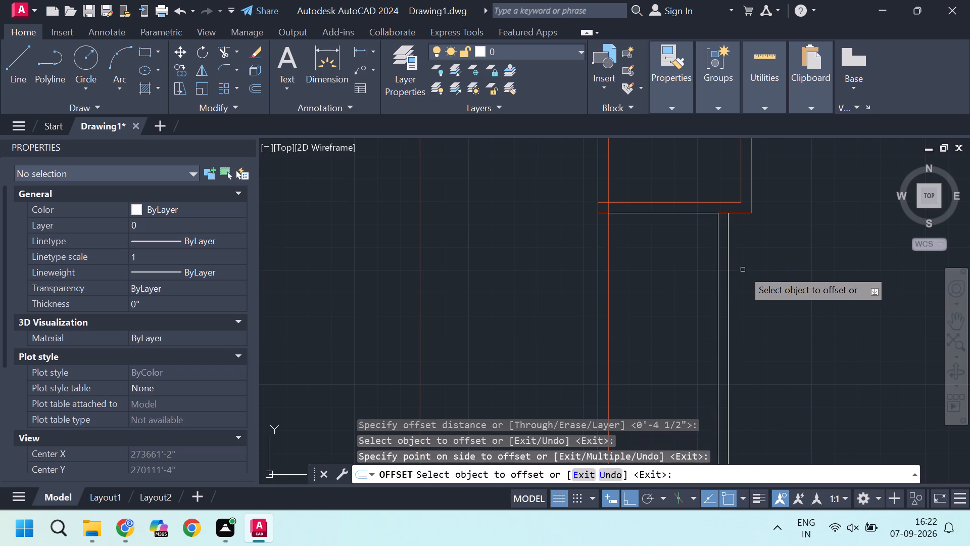
key(Escape)
Move the two new vertical partition lines to the wall layer.
scroll(722, 217, up, 1)
scroll(791, 291, down, 2)
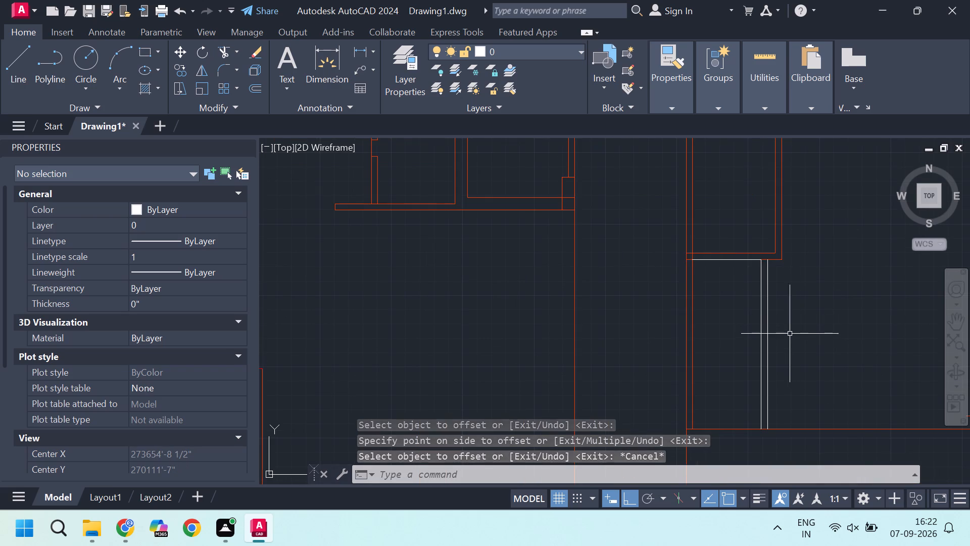
scroll(786, 329, up, 1)
drag(805, 330, 798, 324)
click(721, 273)
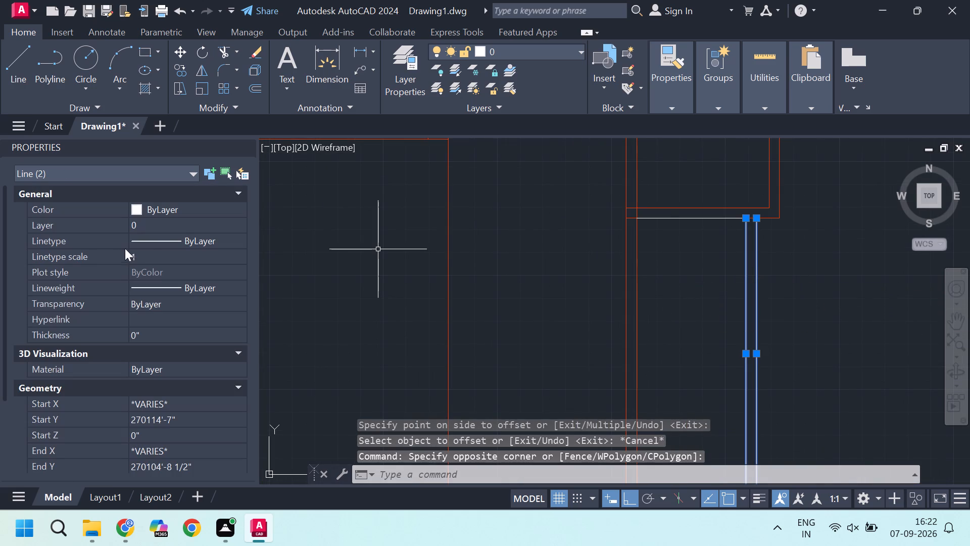
double_click(173, 227)
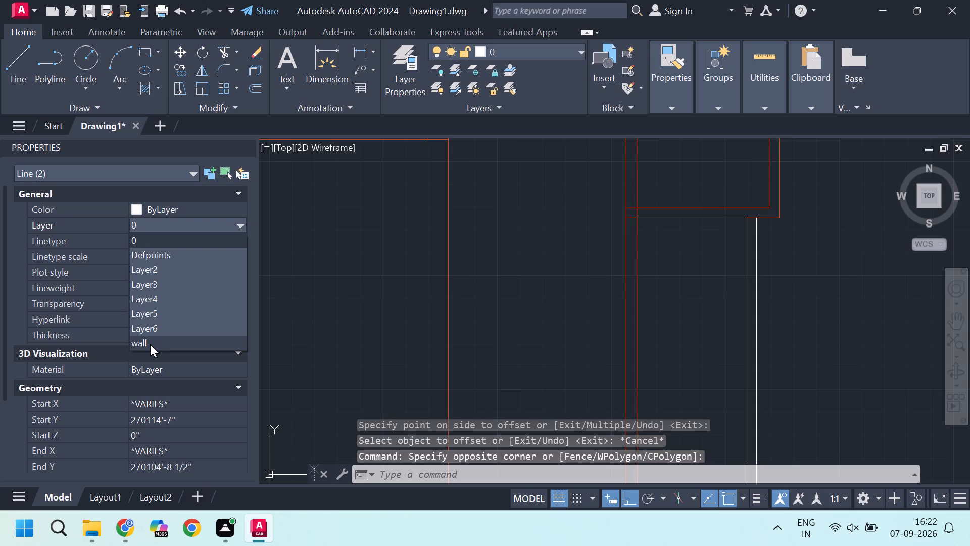
click(150, 344)
key(Escape)
Delete the 4' horizontal construction line under the small room's lower partition.
scroll(742, 201, up, 2)
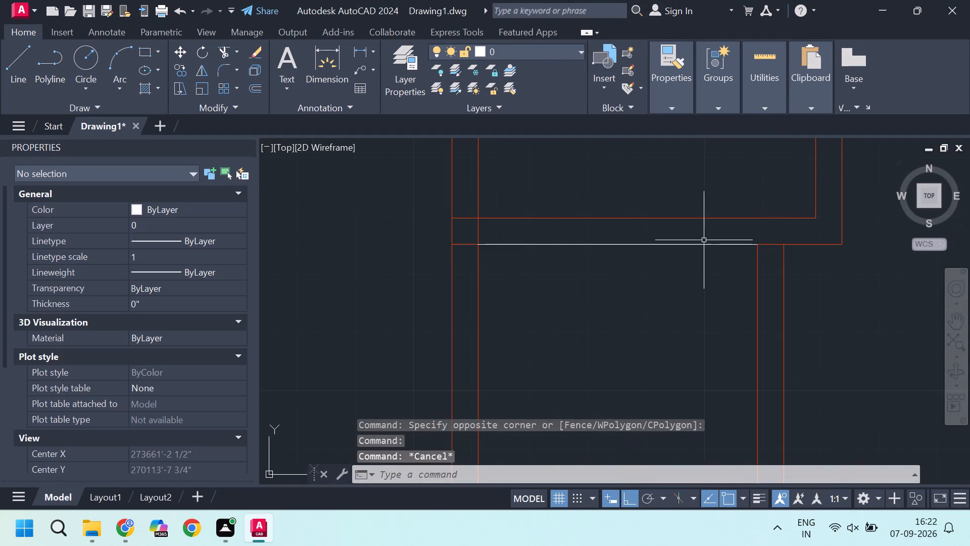
click(701, 244)
key(Delete)
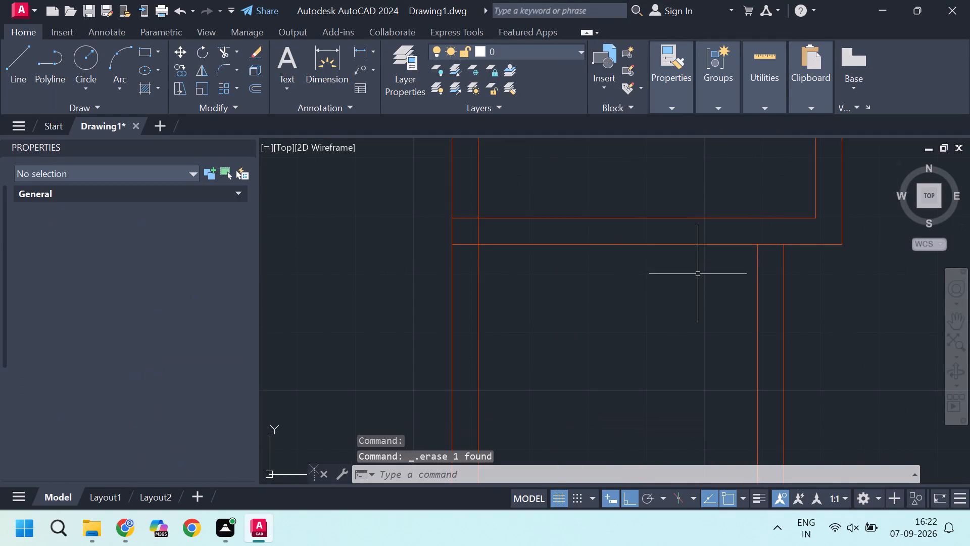
Trim the horizontal partition's lower line between the two faces of the new vertical partition to open the junction.
scroll(775, 254, up, 1)
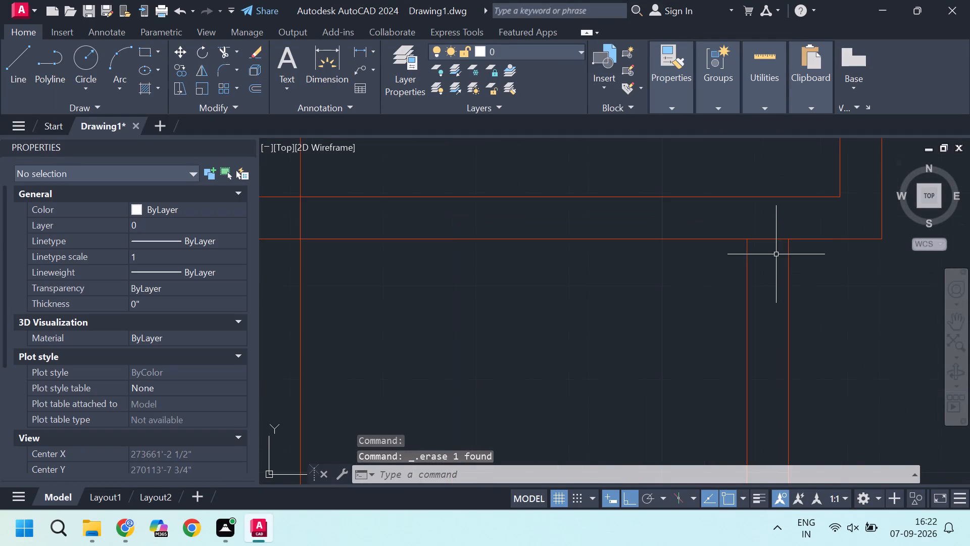
scroll(775, 295, down, 2)
key(t)
key(r)
key(Return)
scroll(767, 278, up, 2)
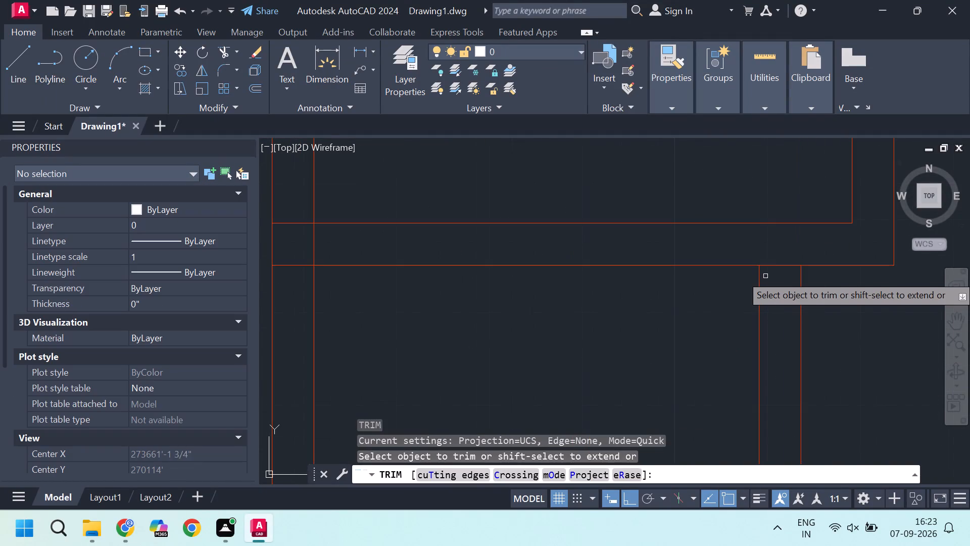
click(777, 259)
click(774, 295)
scroll(774, 295, down, 3)
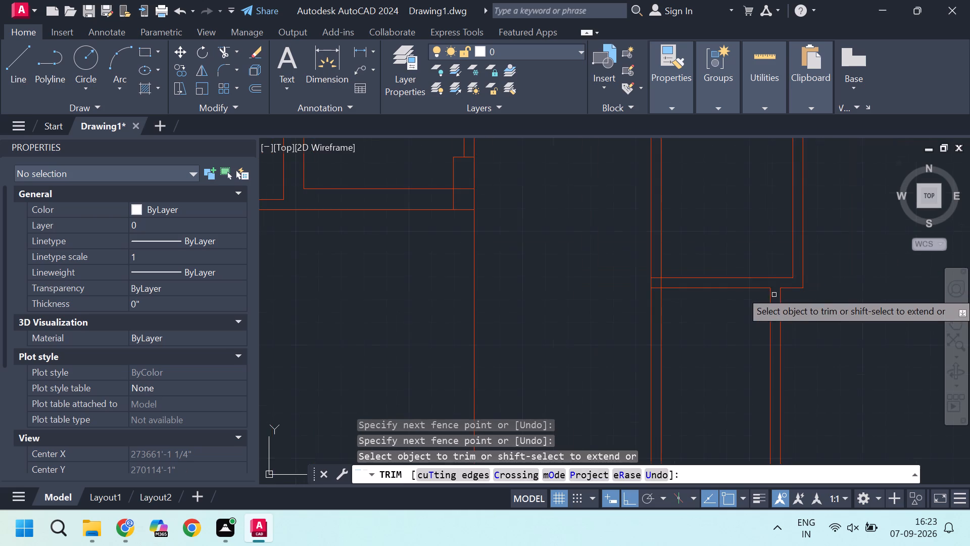
Trim both horizontal partition lines inside the central wall, and the wall's inner face between them, to clean up the junction.
scroll(644, 293, up, 2)
click(672, 249)
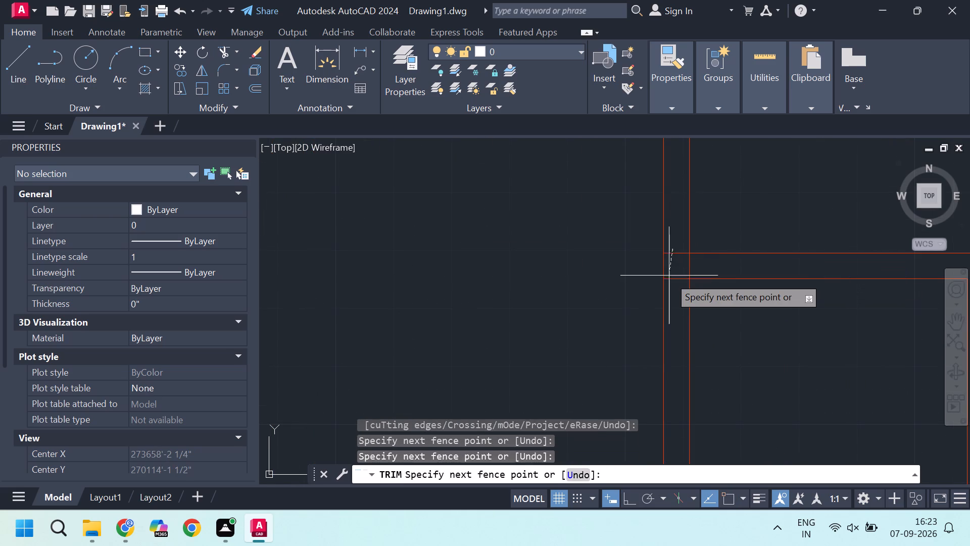
click(672, 283)
scroll(677, 279, up, 3)
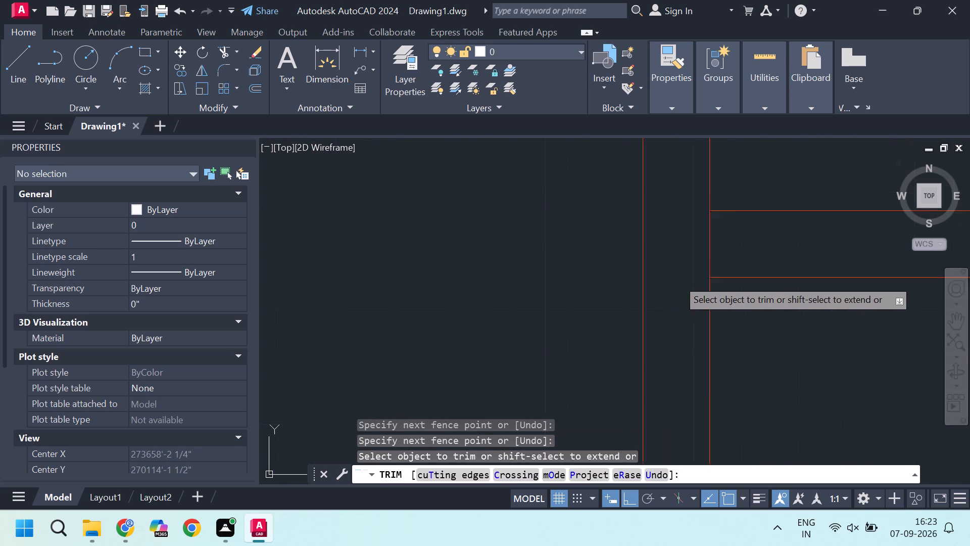
drag(755, 237, 746, 236)
click(701, 236)
key(Escape)
Examine the plan around the central wall and the free-standing partition in the western unit.
scroll(701, 236, down, 7)
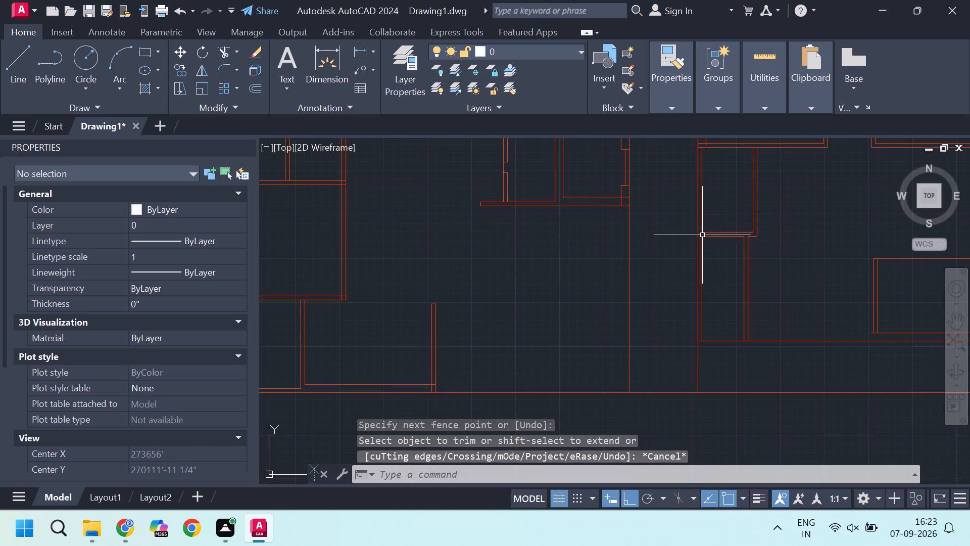
scroll(720, 293, up, 1)
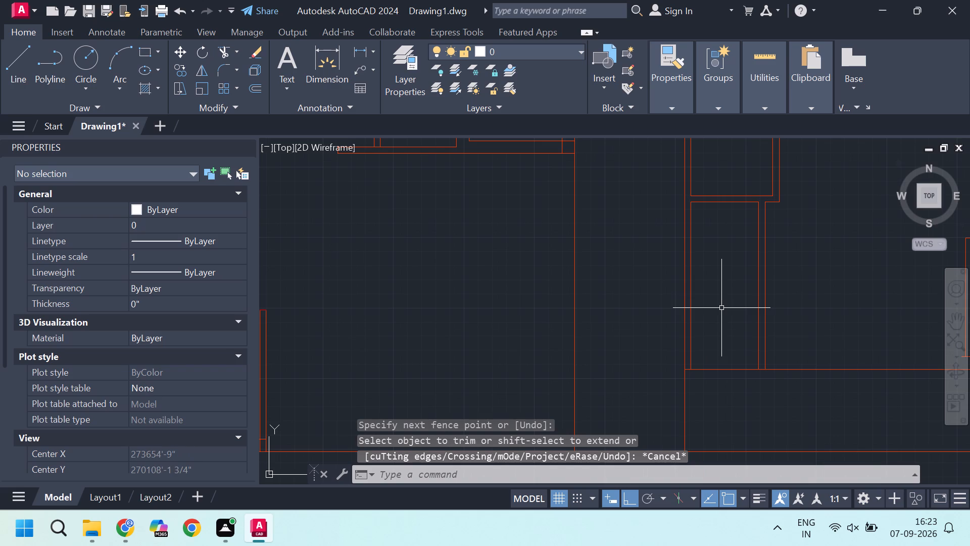
middle_drag(827, 339, 787, 315)
scroll(793, 301, down, 2)
middle_drag(808, 301, 781, 367)
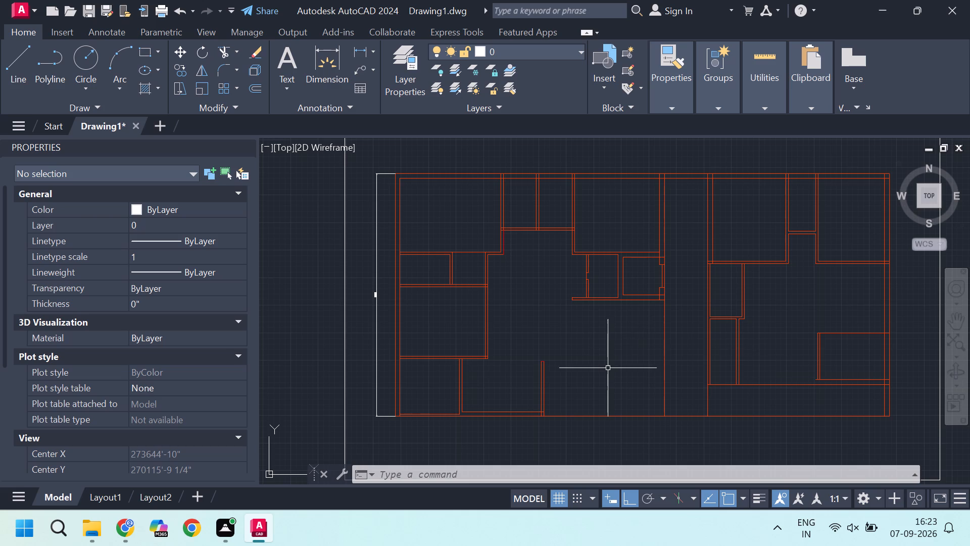
scroll(579, 392, up, 2)
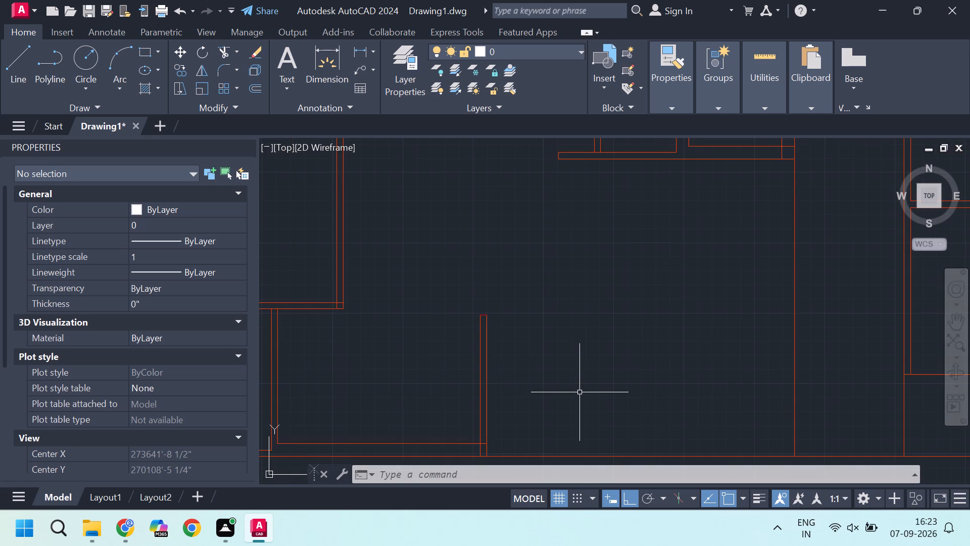
scroll(581, 392, down, 1)
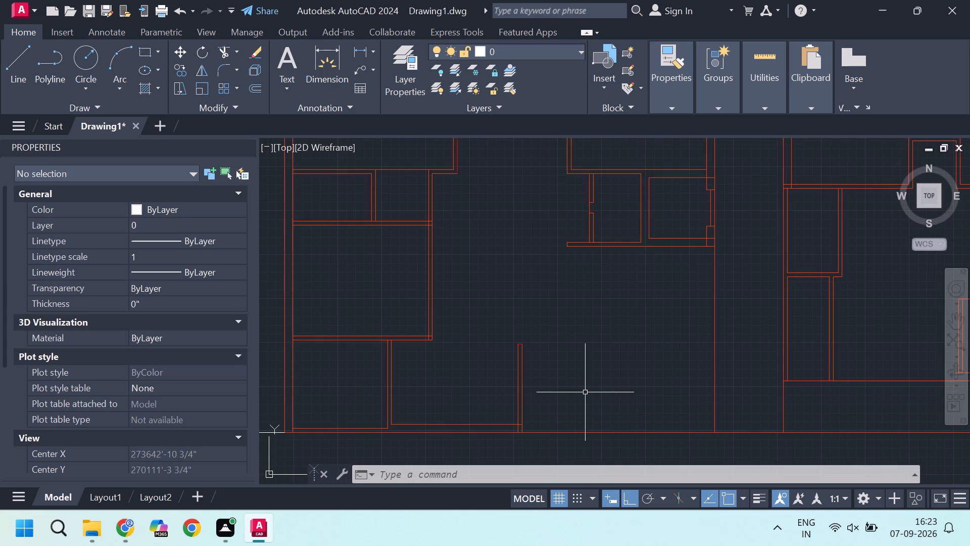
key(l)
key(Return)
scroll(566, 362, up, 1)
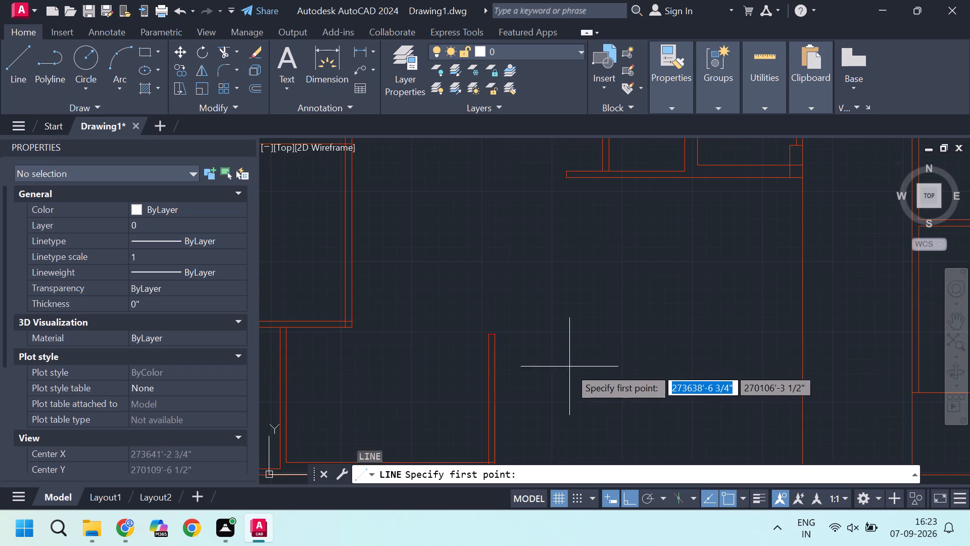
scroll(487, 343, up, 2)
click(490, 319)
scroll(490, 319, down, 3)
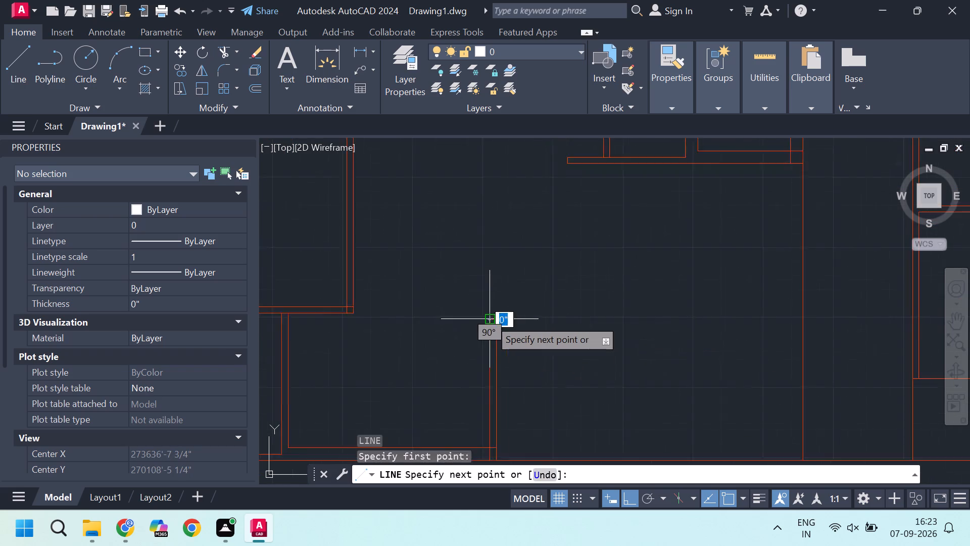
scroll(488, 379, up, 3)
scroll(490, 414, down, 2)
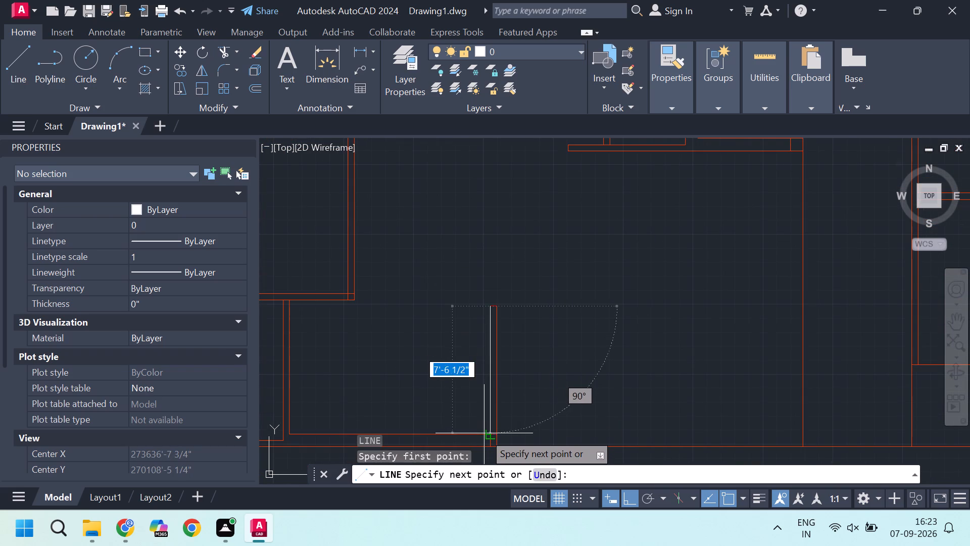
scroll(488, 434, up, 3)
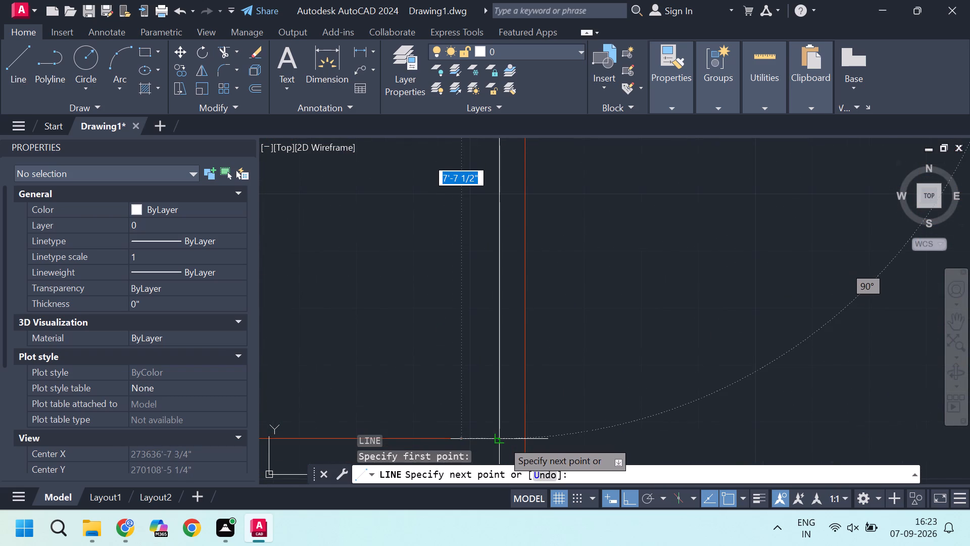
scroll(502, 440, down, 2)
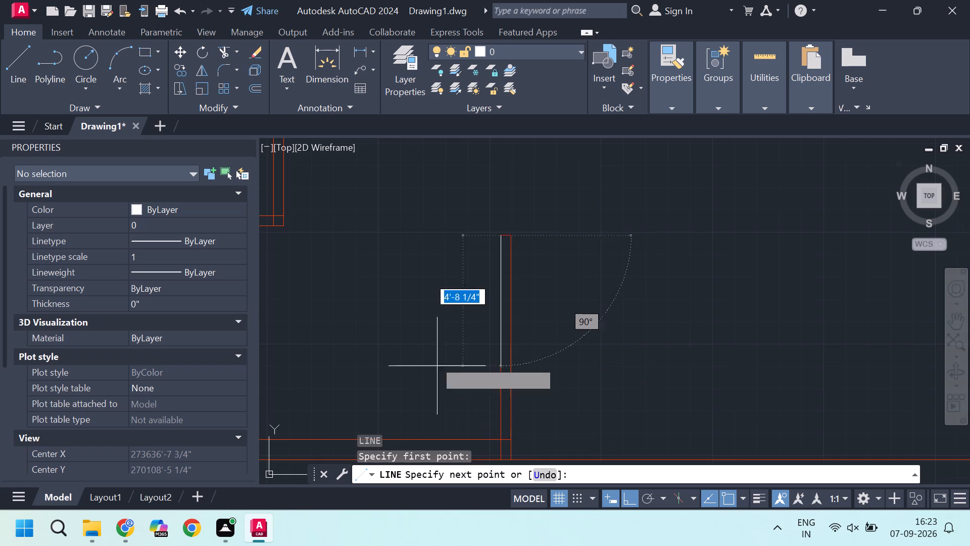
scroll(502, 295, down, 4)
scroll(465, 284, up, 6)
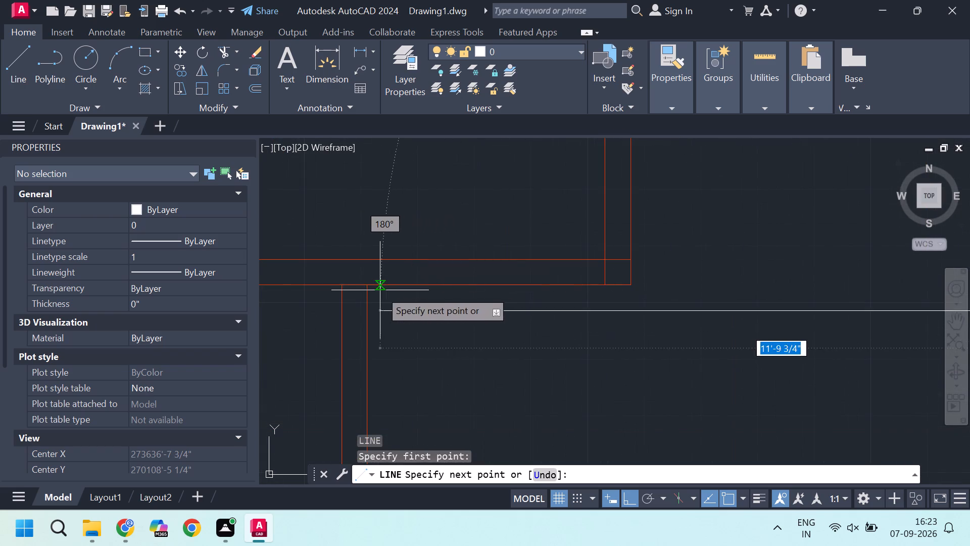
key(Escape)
Draw a 5' vertical construction line up from the building's bottom wall line, between the free-standing partition and the central wall.
scroll(370, 309, down, 4)
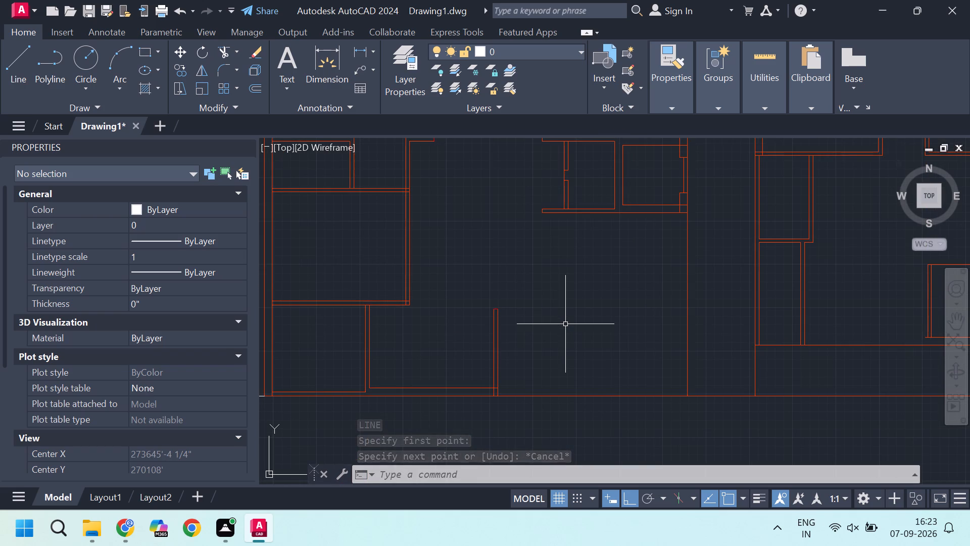
scroll(544, 395, up, 1)
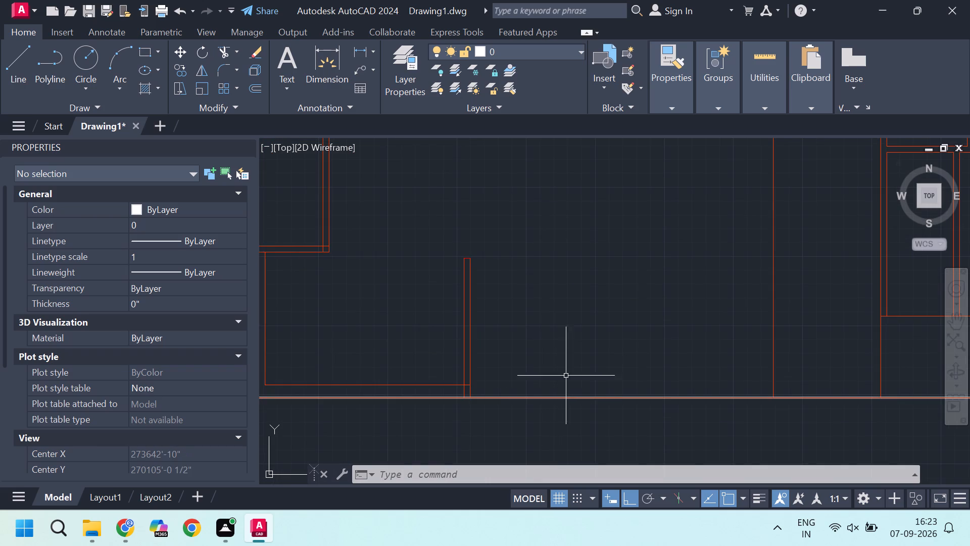
key(l)
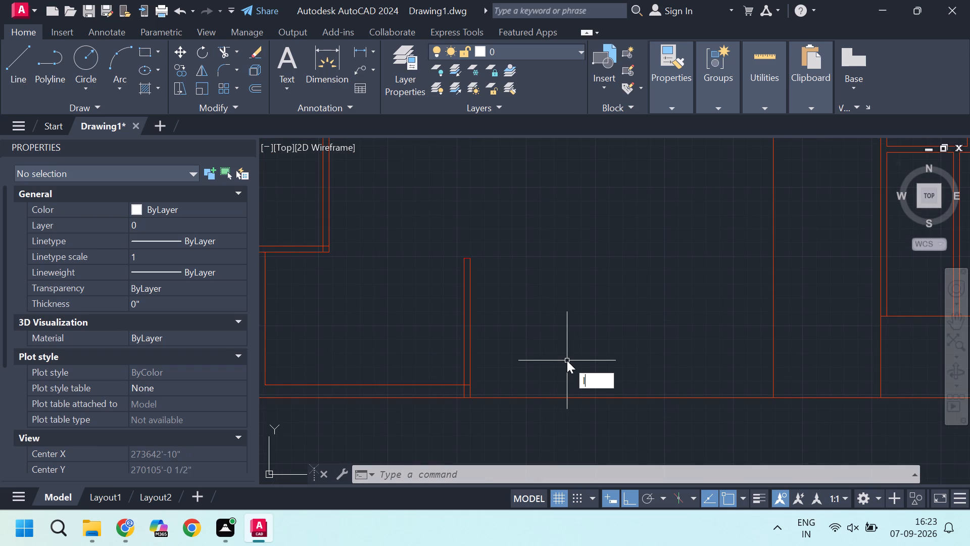
key(Return)
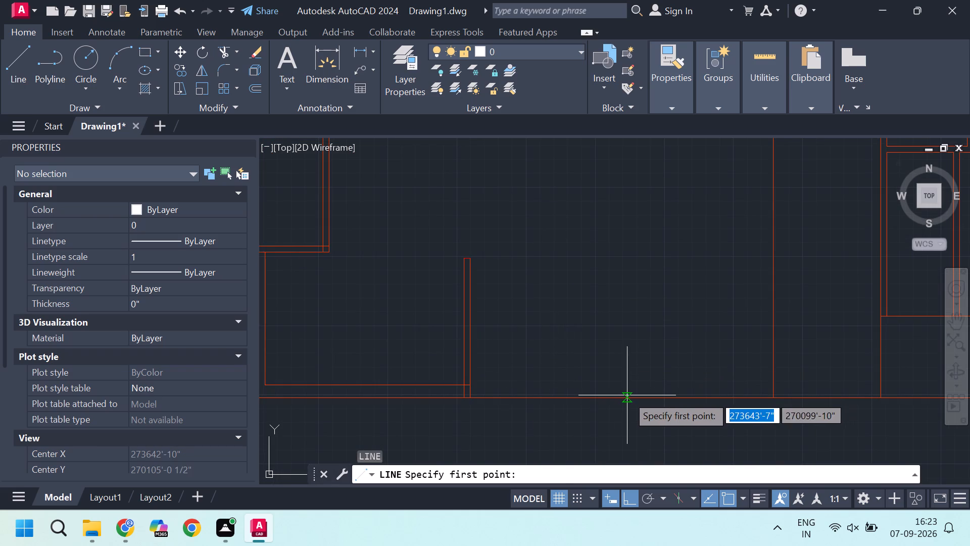
click(627, 395)
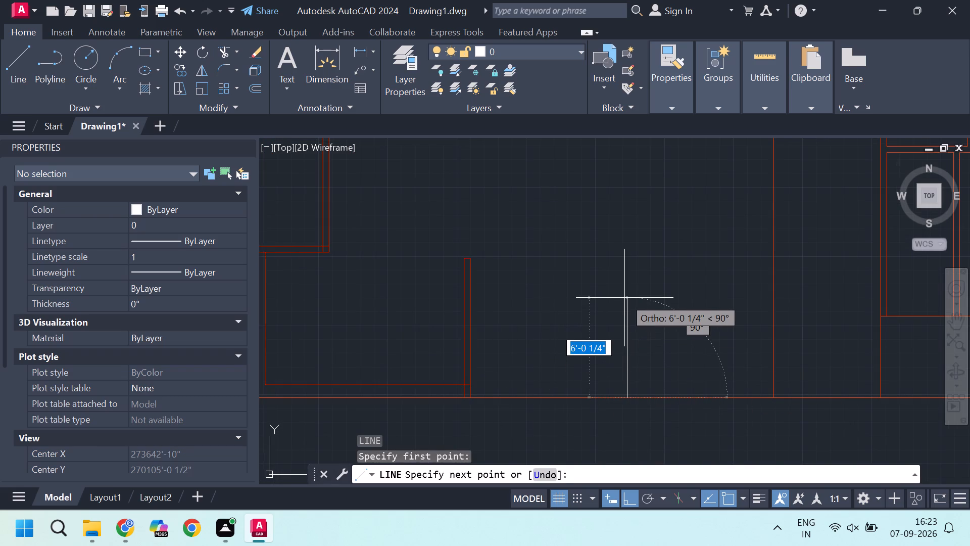
text(5')
key(Return)
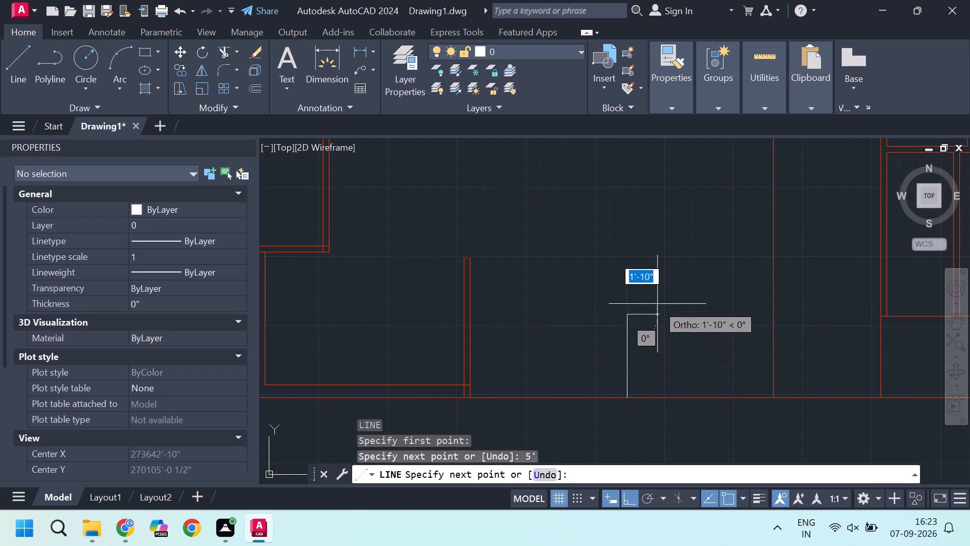
key(Escape)
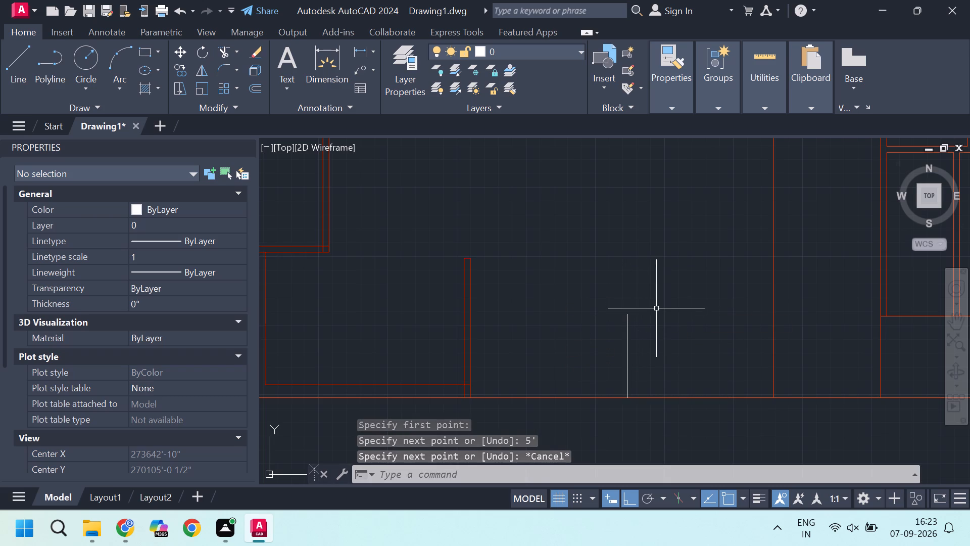
Draw a horizontal line from the construction line's top to the central wall, and stretch its west end to the free-standing partition's east face.
key(l)
key(Return)
click(628, 314)
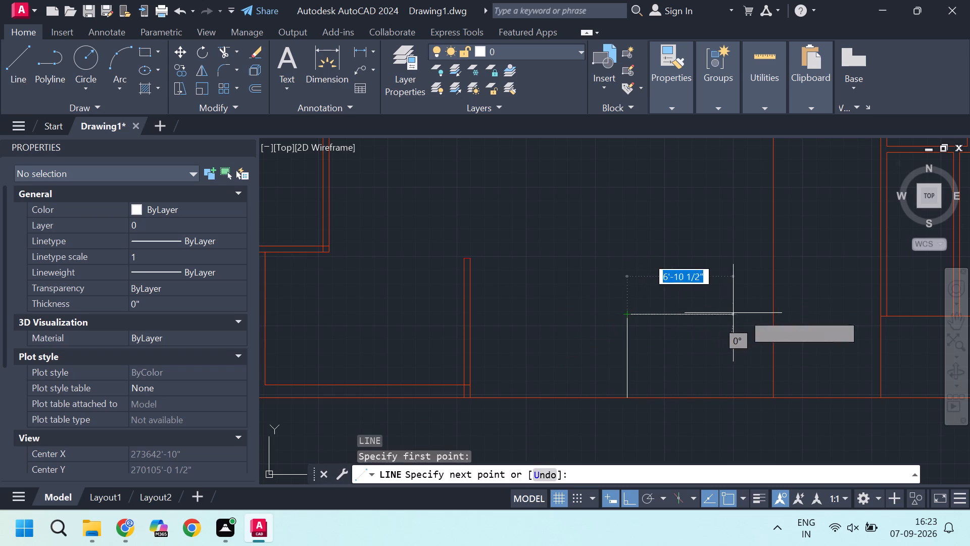
click(771, 315)
key(Escape)
click(687, 315)
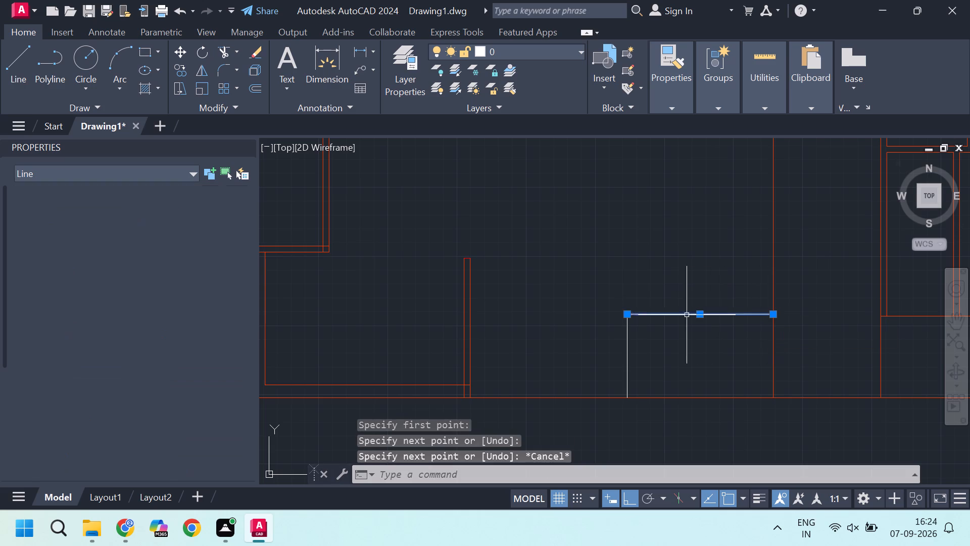
click(629, 316)
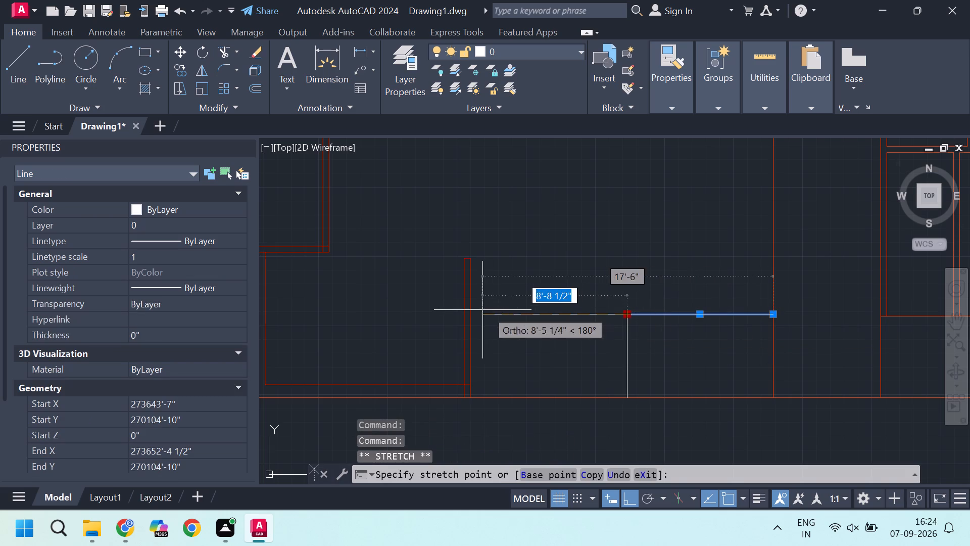
click(472, 310)
key(Escape)
key(Escape)
Delete the 5' vertical construction line below the new horizontal line.
drag(657, 338, 651, 338)
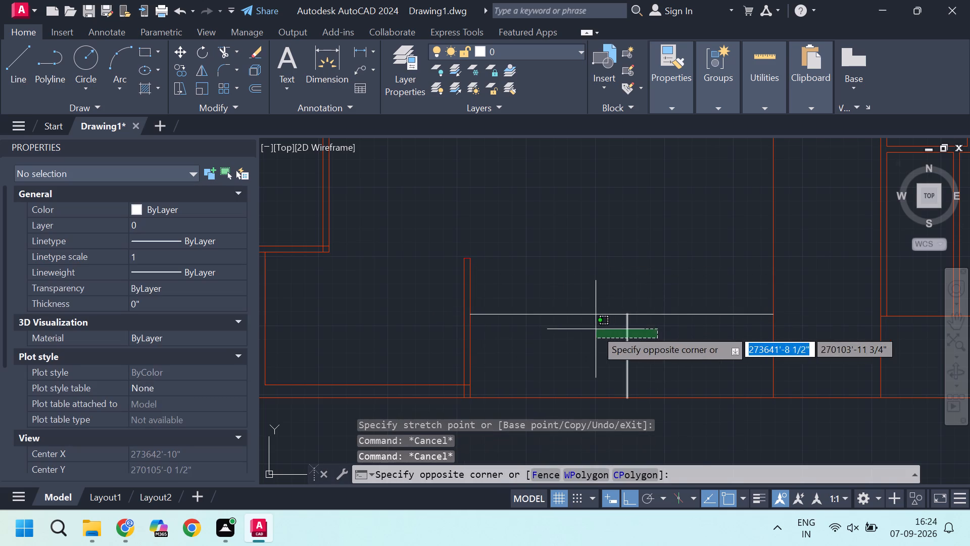
click(596, 329)
key(Escape)
click(628, 336)
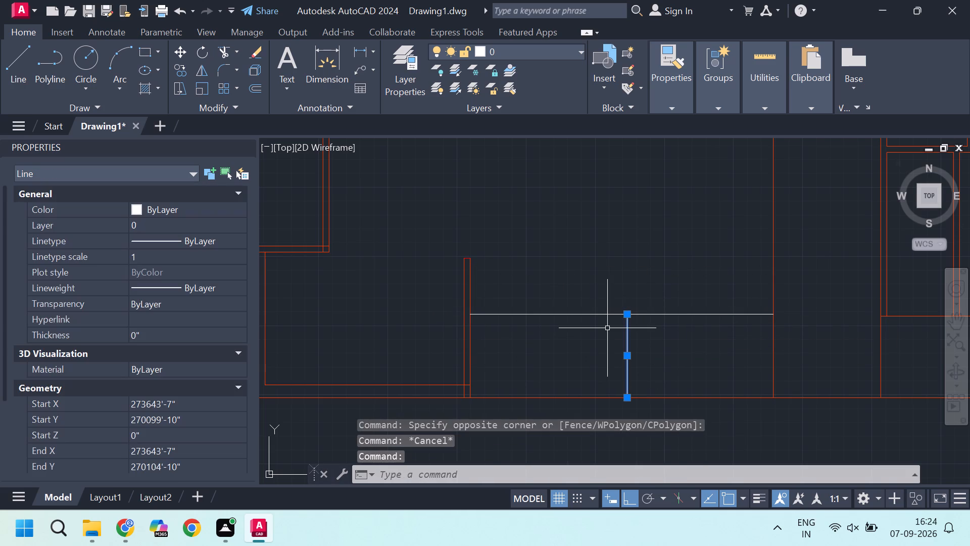
key(Delete)
Move the new horizontal line to the wall layer.
click(661, 327)
click(638, 287)
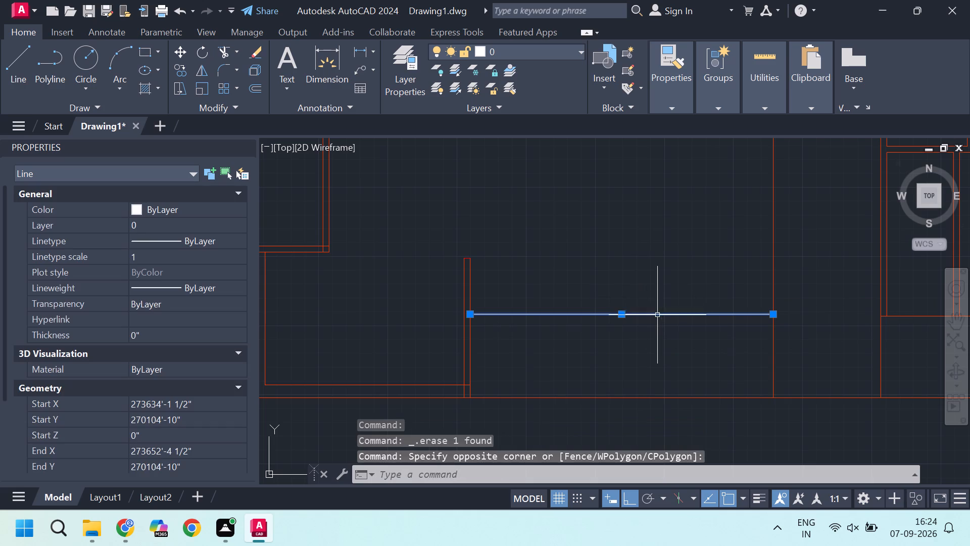
double_click(154, 229)
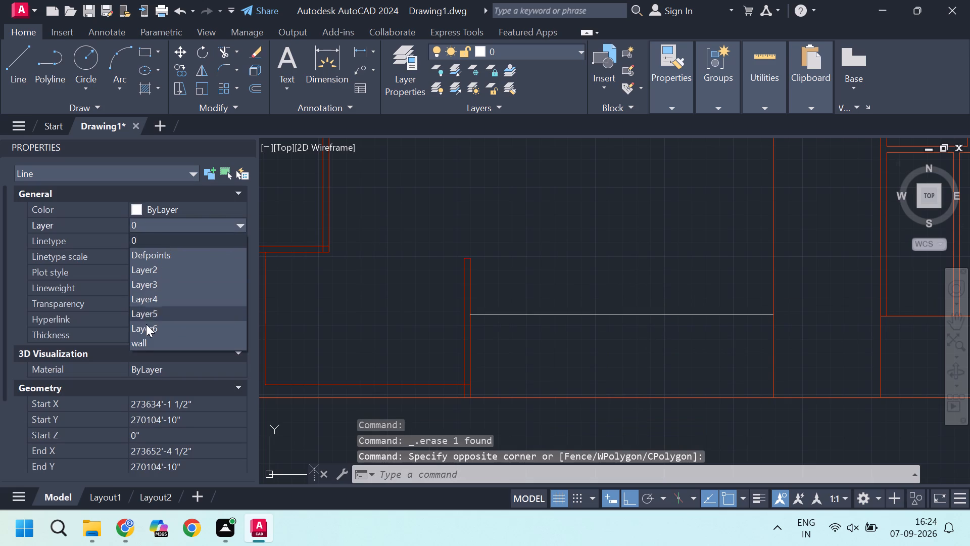
click(146, 340)
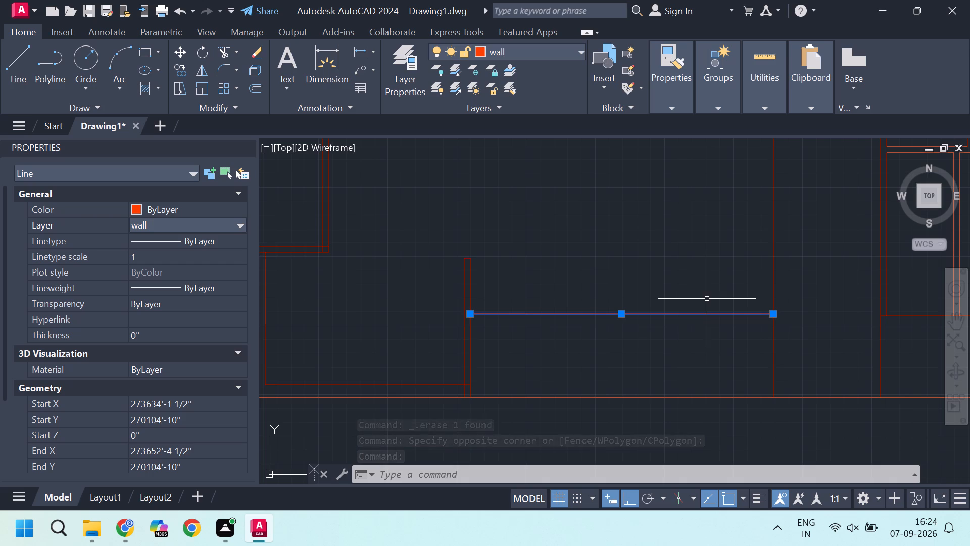
Offset the new horizontal wall line 4 1/2" upward to form the partition's second face.
key(o)
key(Return)
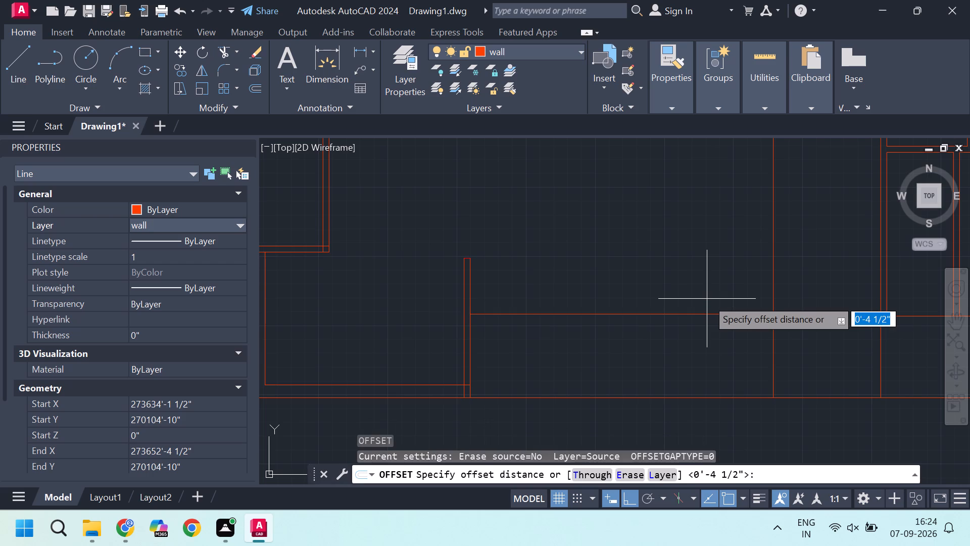
key(Return)
click(707, 299)
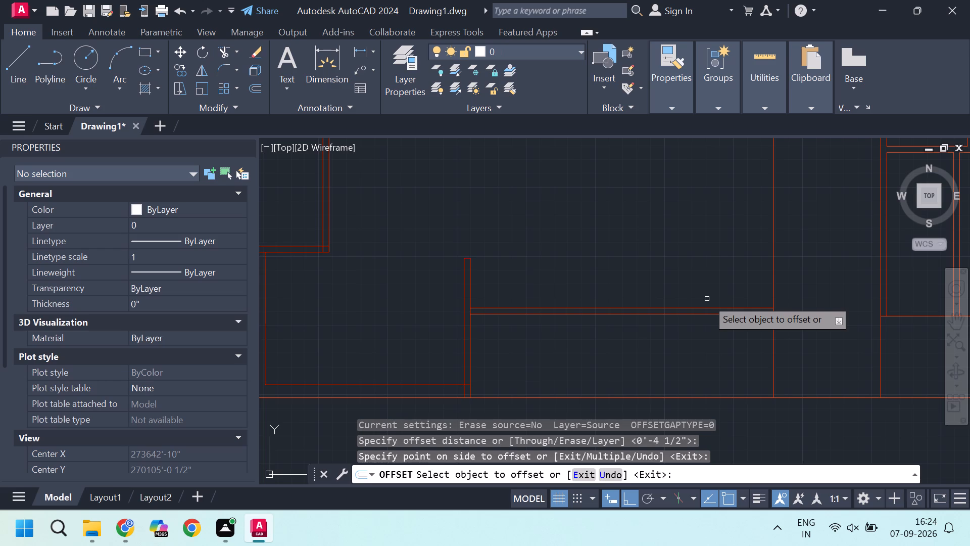
scroll(708, 299, down, 2)
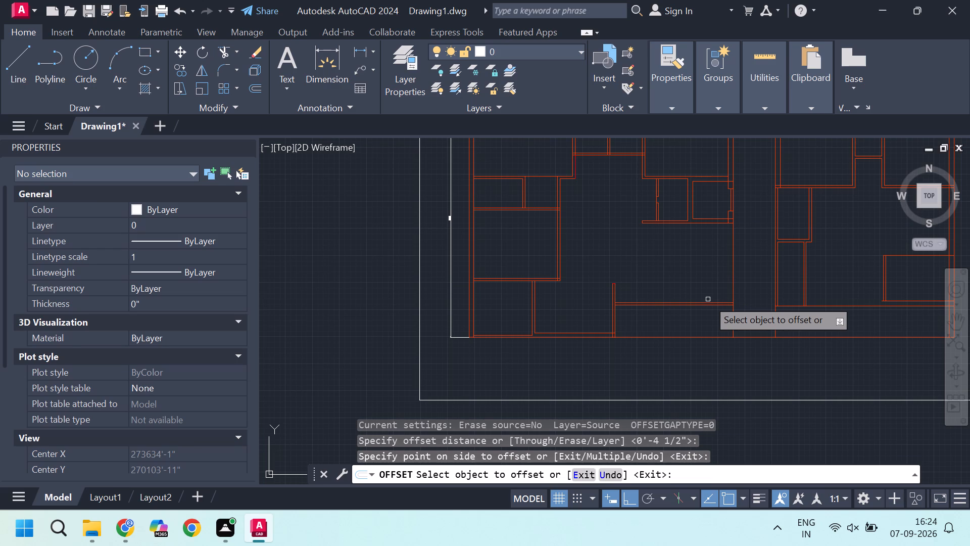
scroll(707, 294, down, 1)
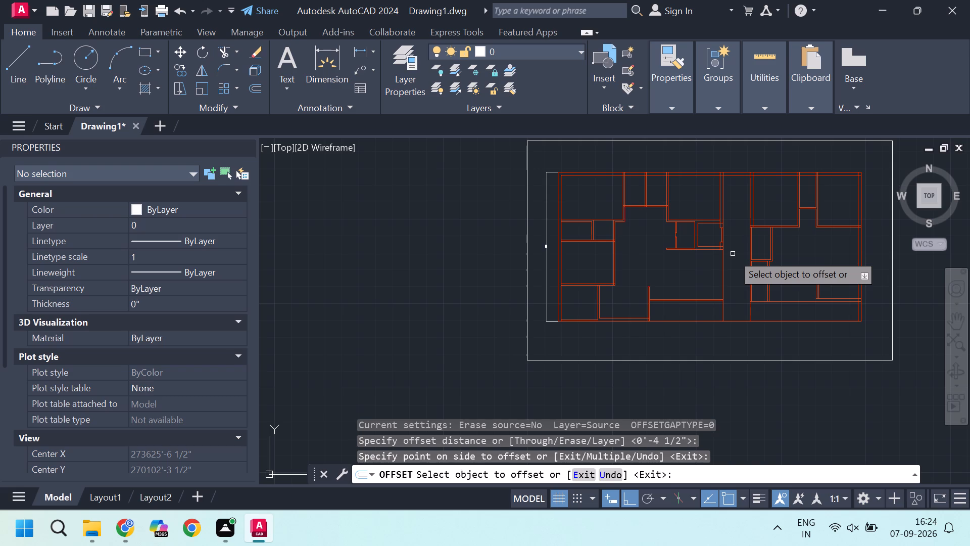
scroll(690, 263, up, 2)
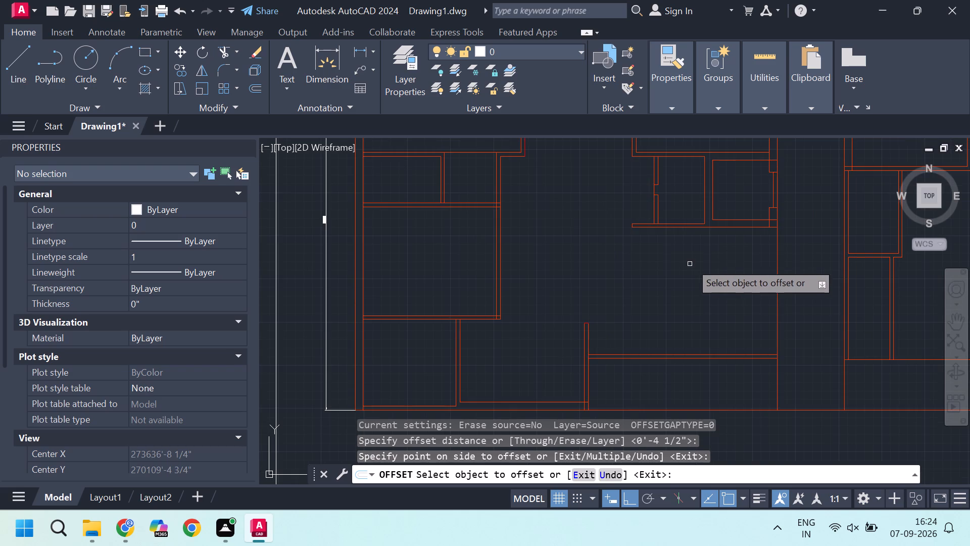
key(Escape)
Check the vertical distance from the west end of the bathrooms' south wall down to the new southern partition using a temporary line.
key(l)
key(Return)
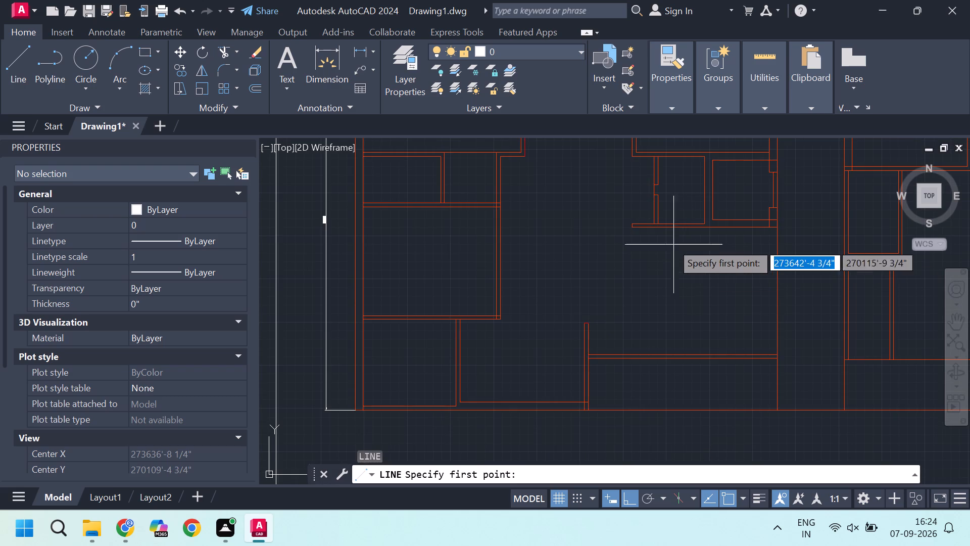
scroll(656, 233, up, 3)
click(566, 212)
scroll(565, 212, down, 3)
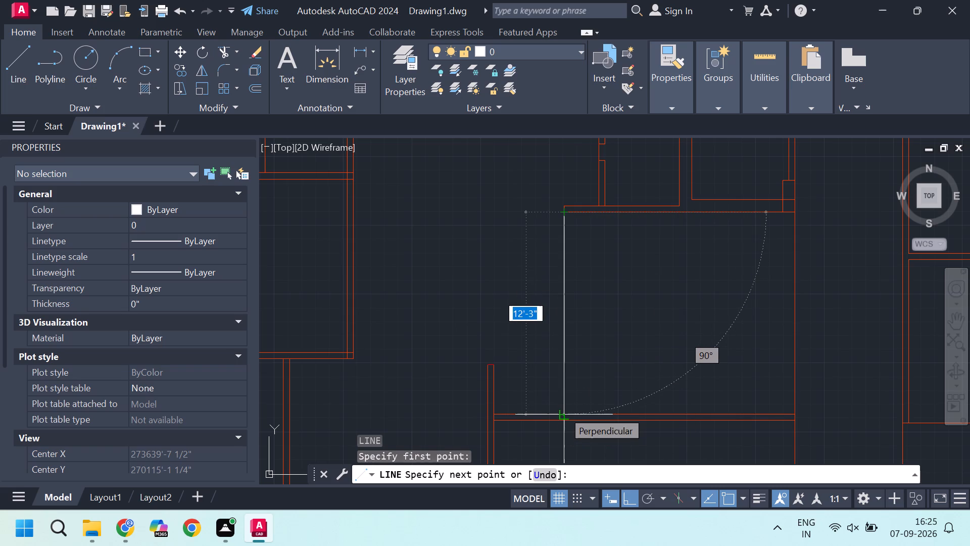
scroll(563, 411, up, 2)
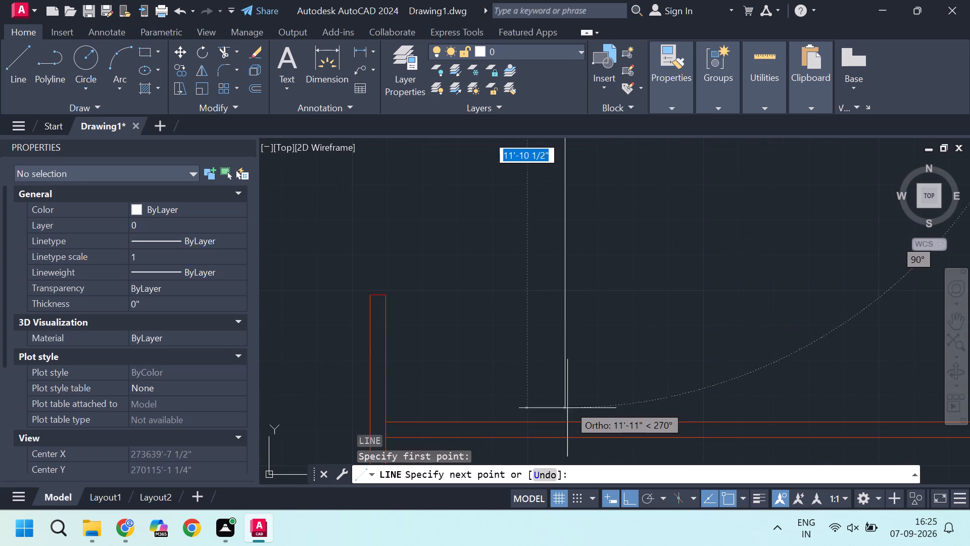
scroll(562, 421, down, 2)
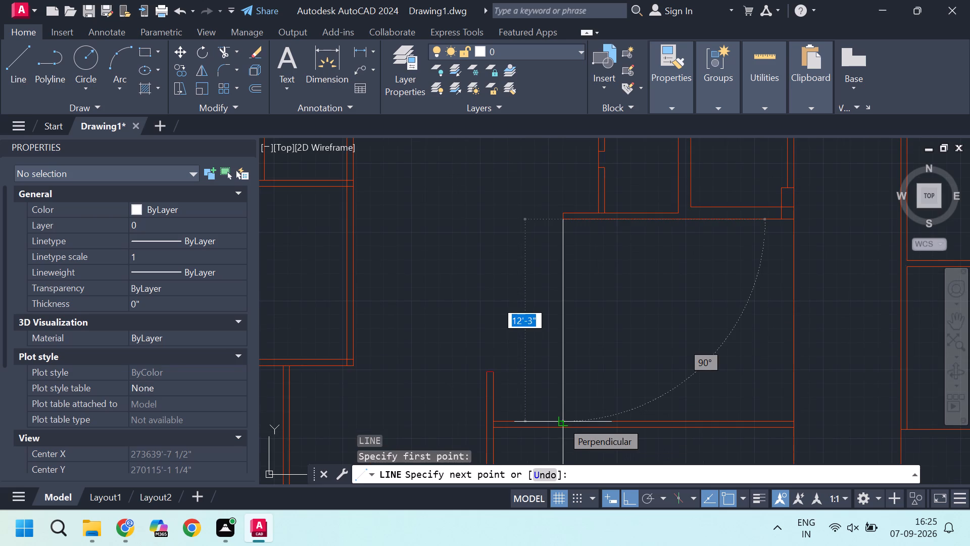
key(Escape)
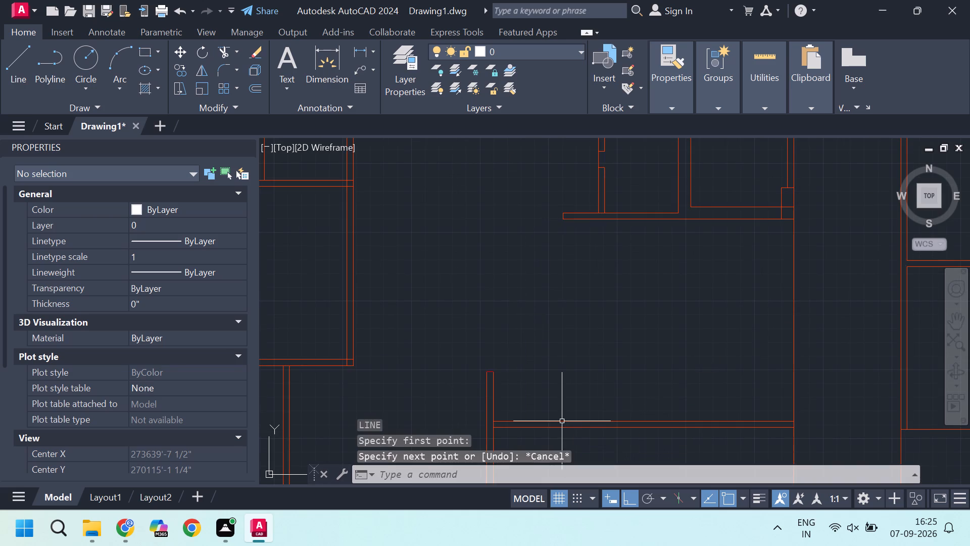
Check the horizontal distance from the free-standing partition's top end to the central wall using a temporary line.
key(l)
key(Return)
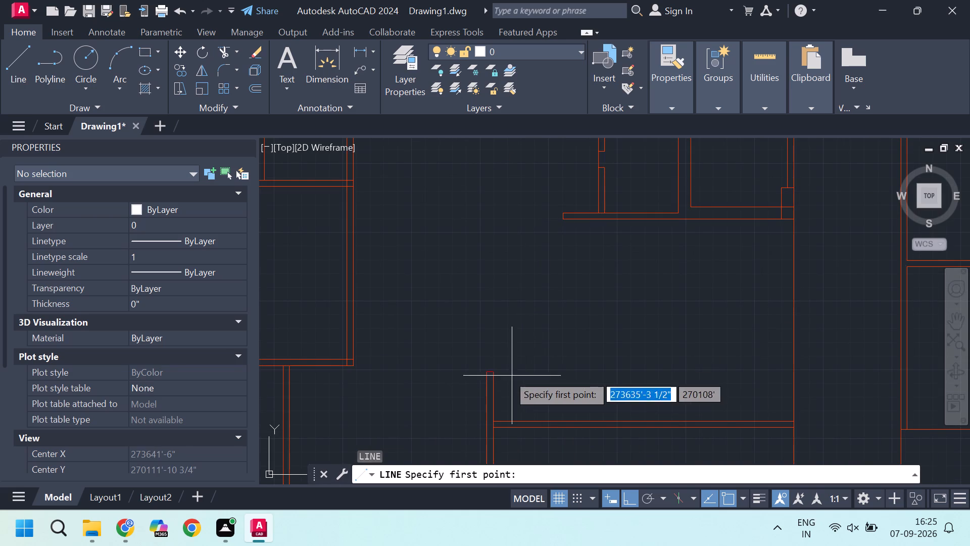
scroll(492, 371, up, 3)
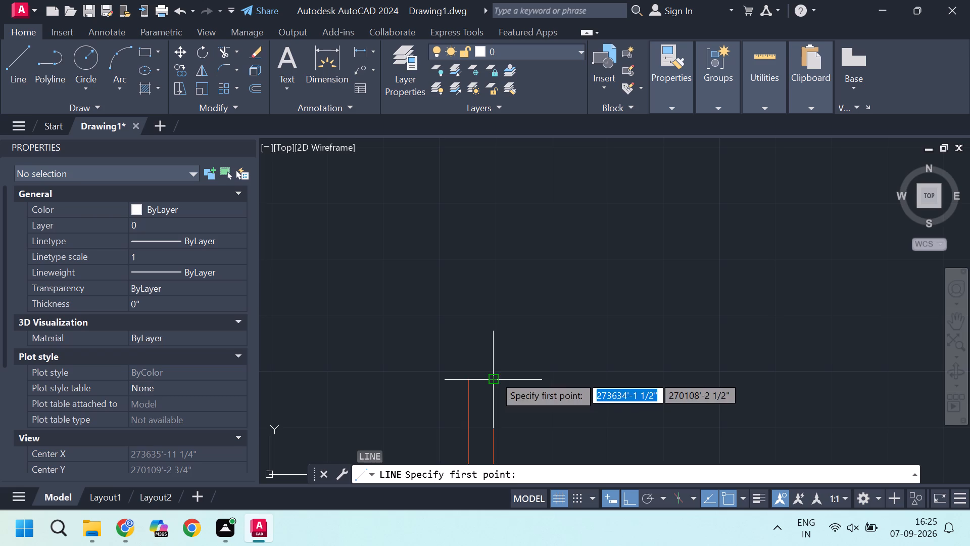
click(494, 375)
scroll(494, 375, down, 4)
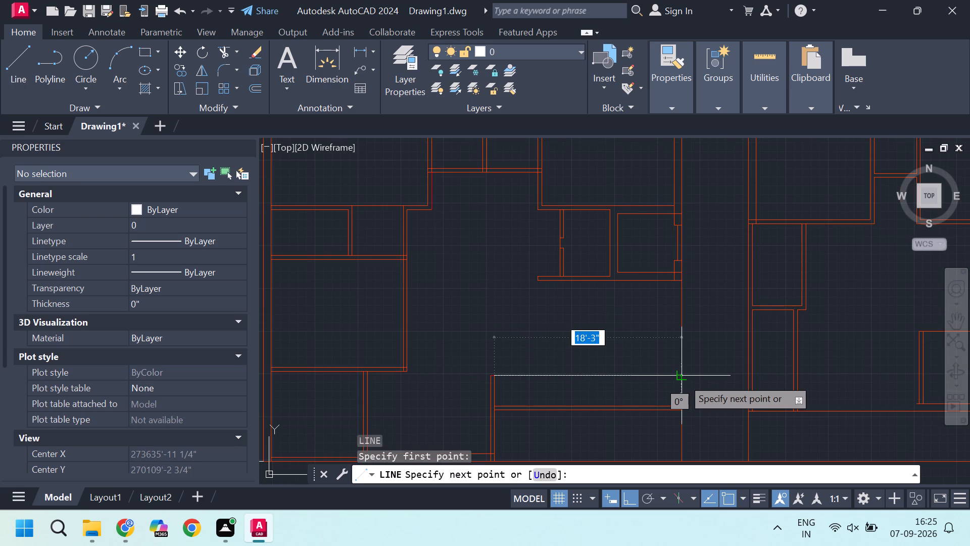
key(Escape)
Stretch the lower end of the central wall's short inner-face line down to the southern partition's upper face.
scroll(626, 370, down, 1)
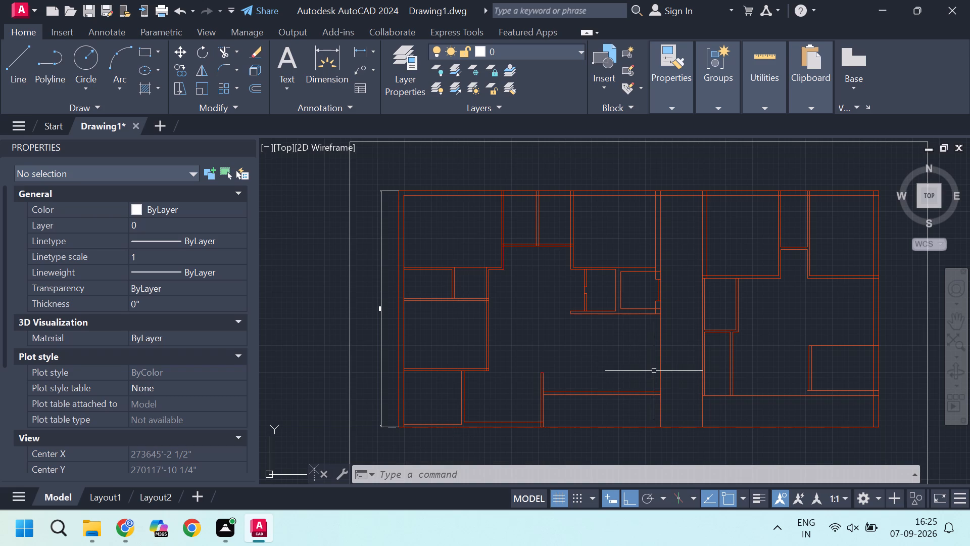
scroll(669, 296, up, 1)
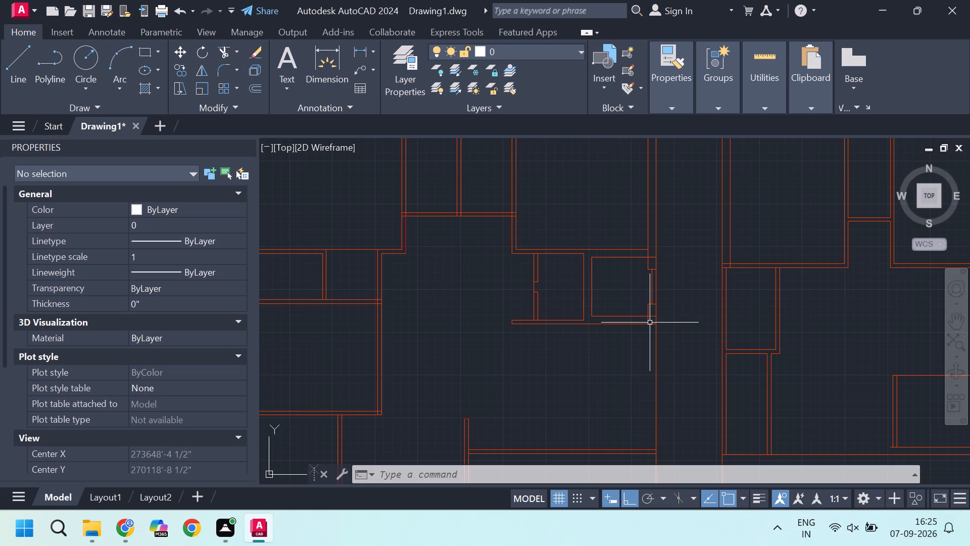
scroll(650, 323, up, 3)
click(642, 309)
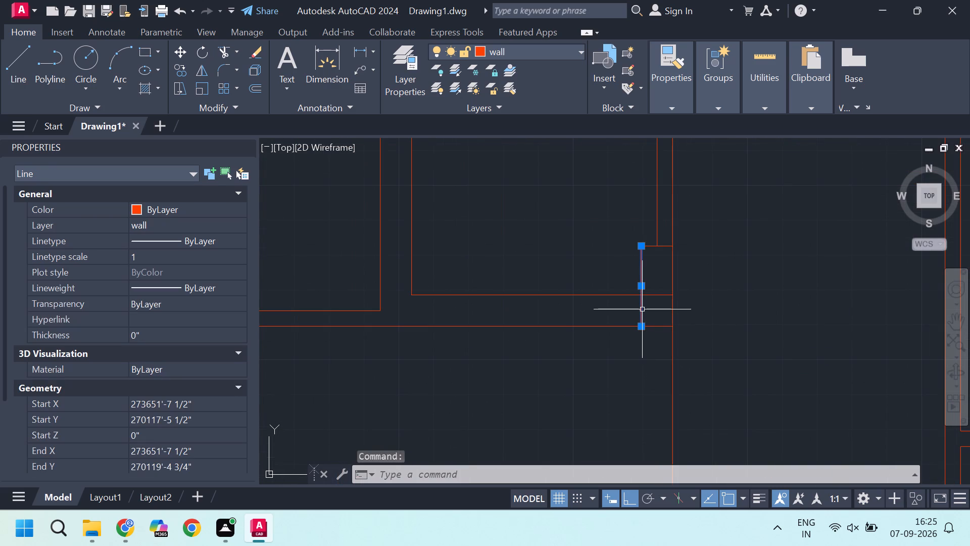
scroll(642, 309, down, 2)
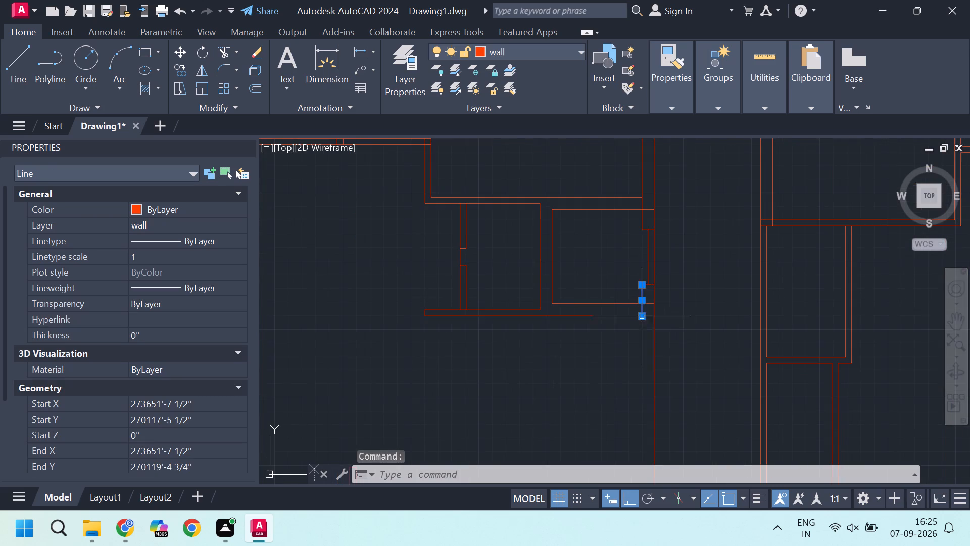
scroll(649, 326, up, 2)
click(633, 304)
scroll(633, 304, down, 4)
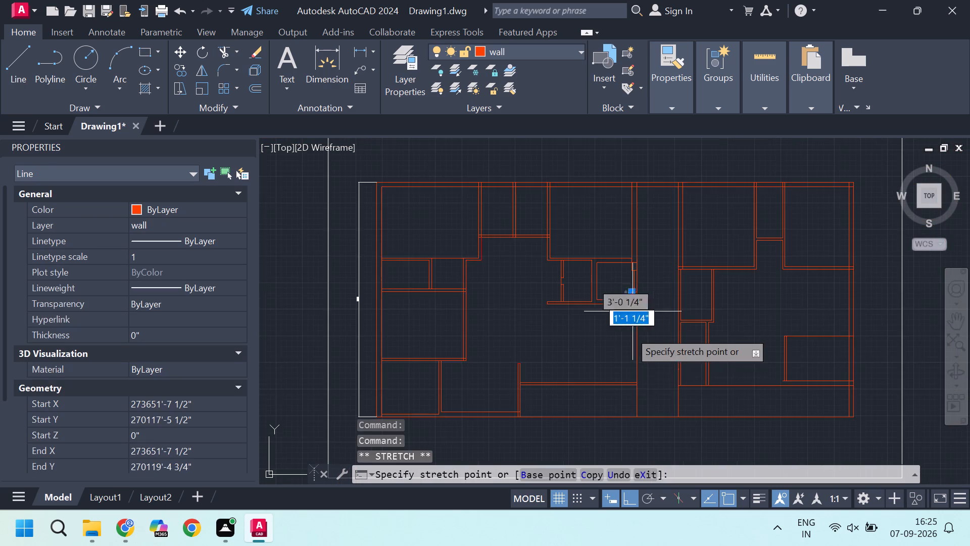
scroll(626, 359, up, 3)
scroll(637, 395, down, 2)
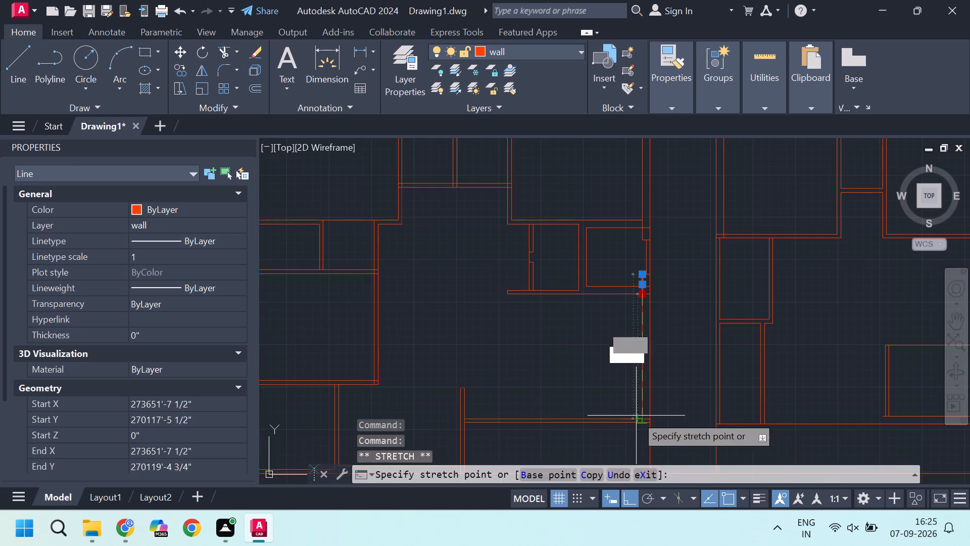
scroll(636, 417, up, 2)
click(657, 425)
key(Escape)
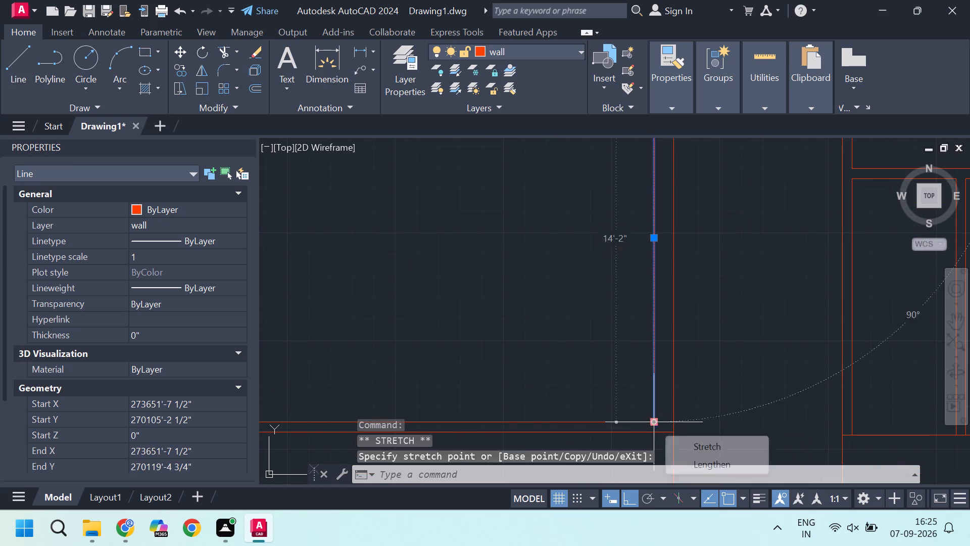
scroll(700, 347, down, 2)
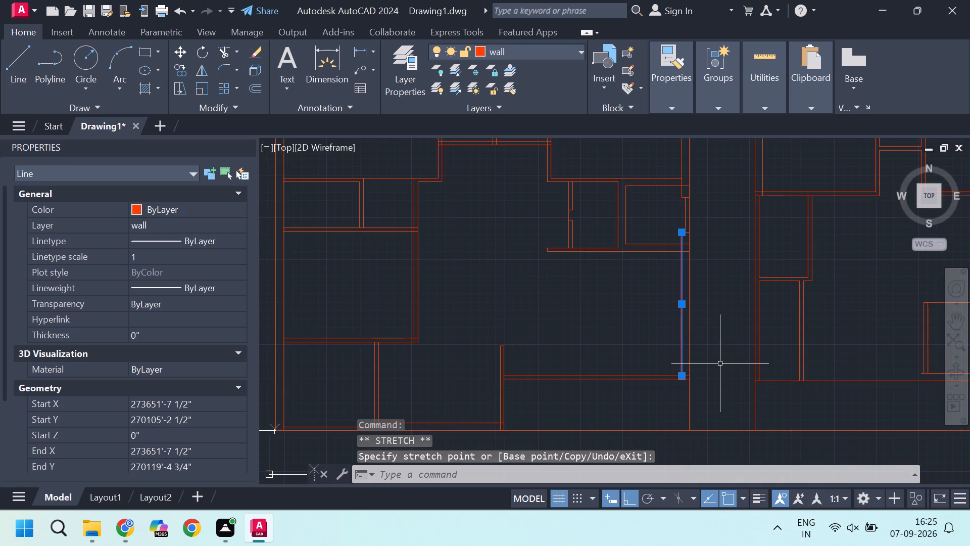
key(Escape)
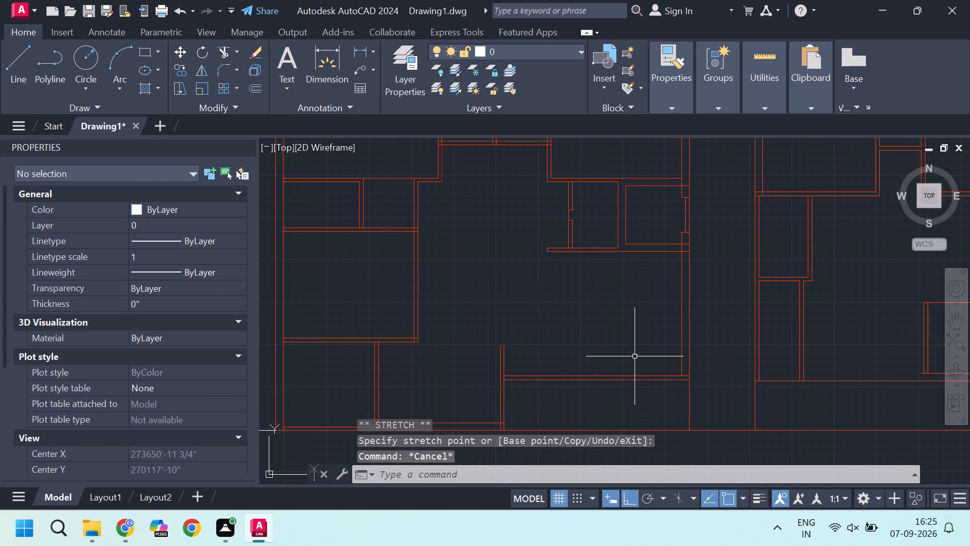
Check the vertical distance from the bathrooms' south wall to the southern partition using a trial dimension.
middle_drag(597, 346, 600, 347)
middle_drag(600, 347, 634, 347)
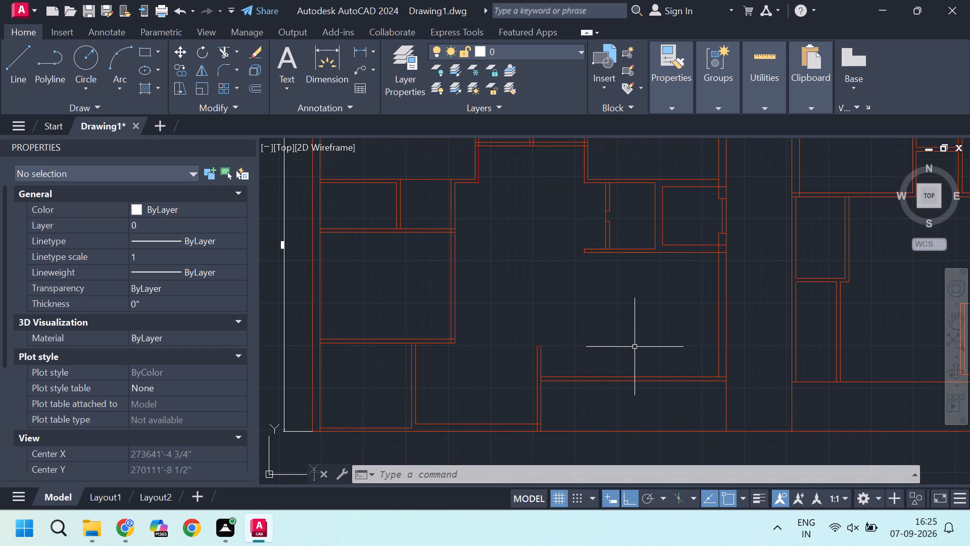
key(d)
click(681, 398)
scroll(593, 270, up, 2)
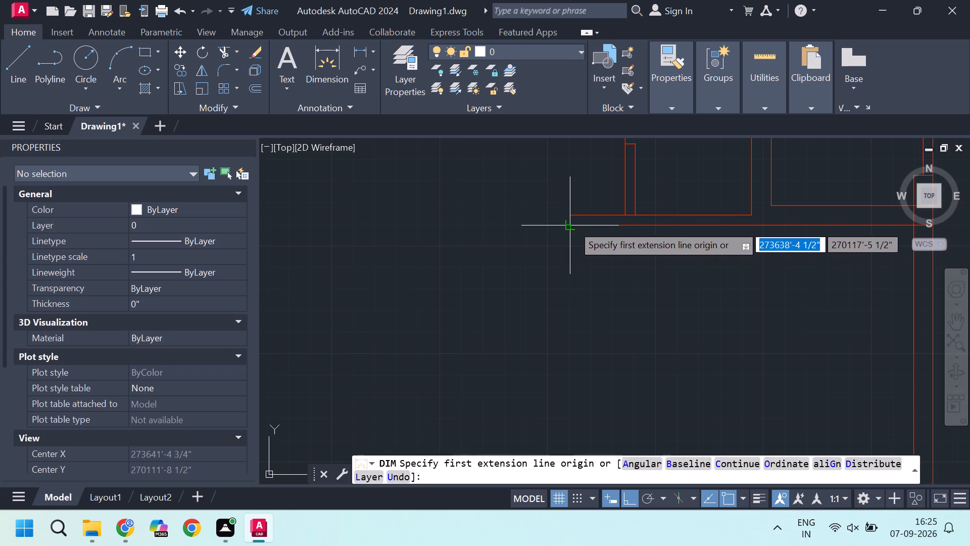
click(571, 224)
scroll(571, 224, down, 3)
scroll(567, 292, up, 3)
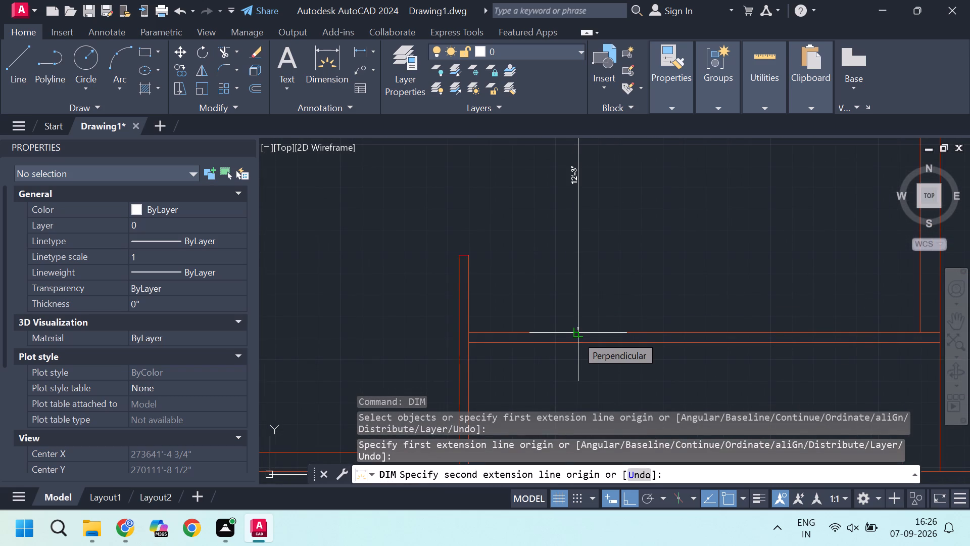
key(Escape)
scroll(582, 318, down, 2)
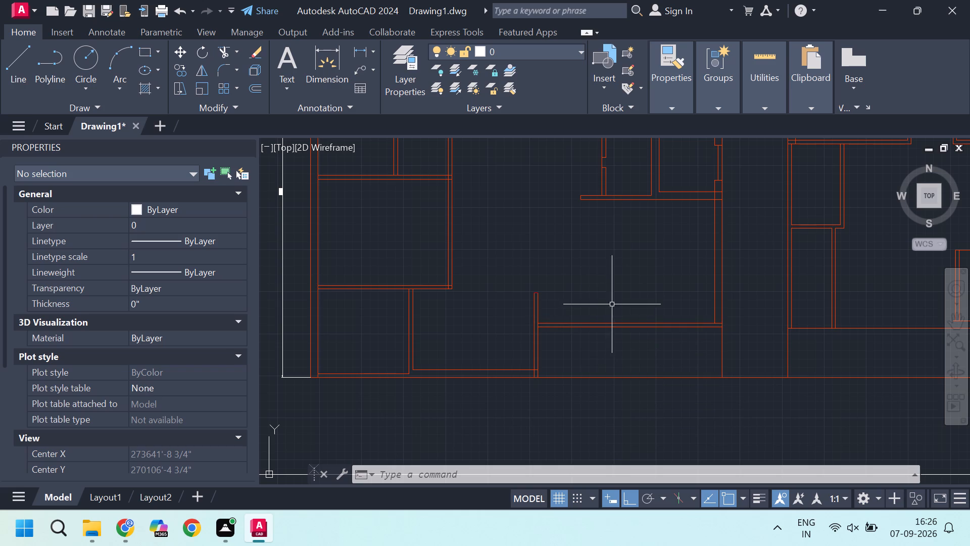
Check the horizontal distance from the free-standing partition's top end to the central wall's extended inner face using a temporary line.
scroll(620, 308, up, 1)
key(l)
key(Return)
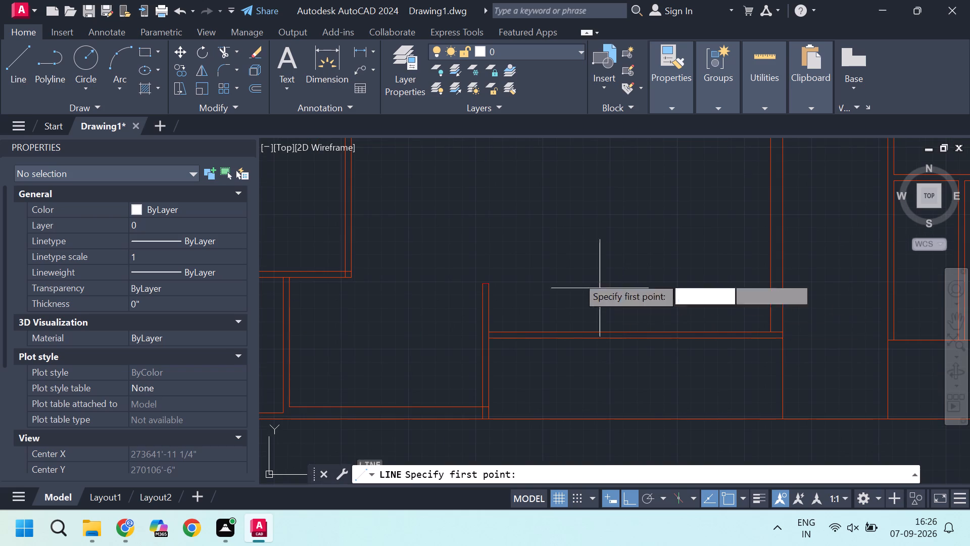
scroll(473, 284, up, 2)
click(513, 282)
scroll(513, 282, down, 2)
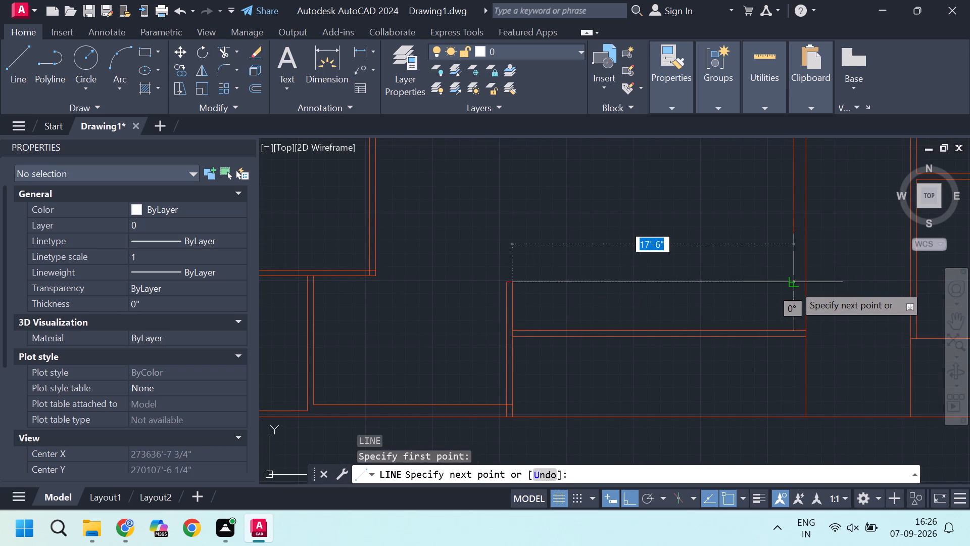
key(Escape)
key(Escape)
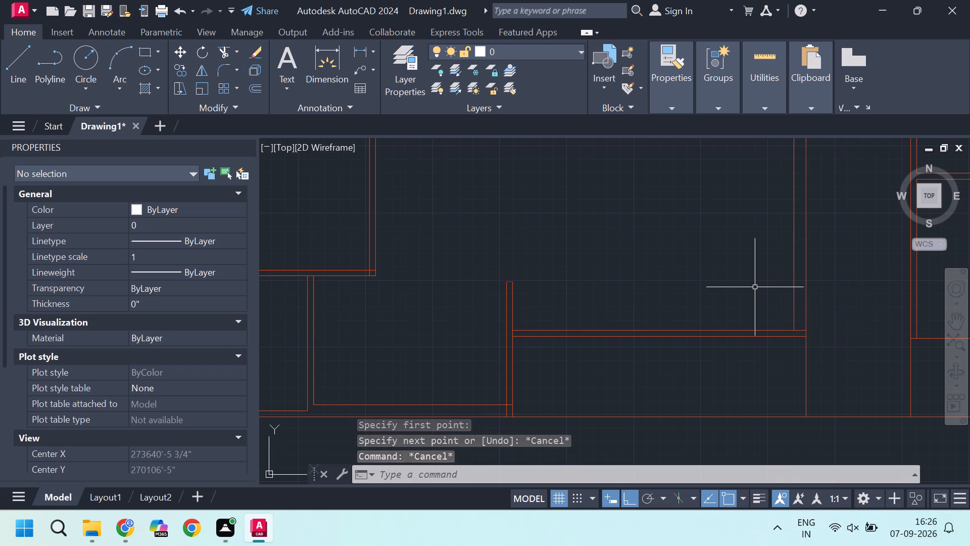
Draw a line from the central wall's inner-face corner 12'10.5" west along the southern partition, turning 3' up level with the free-standing partition's top.
scroll(744, 289, down, 3)
scroll(727, 276, up, 2)
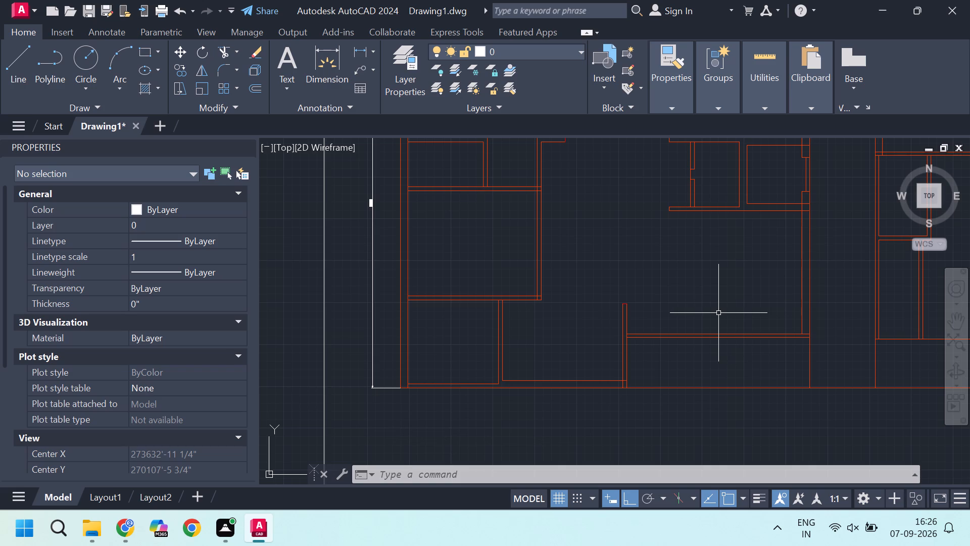
scroll(709, 322, up, 1)
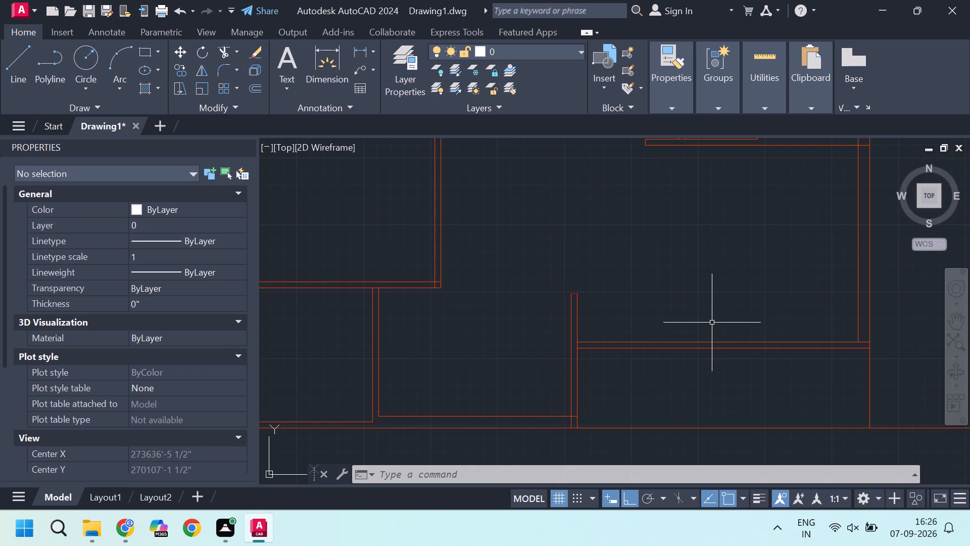
scroll(673, 320, down, 1)
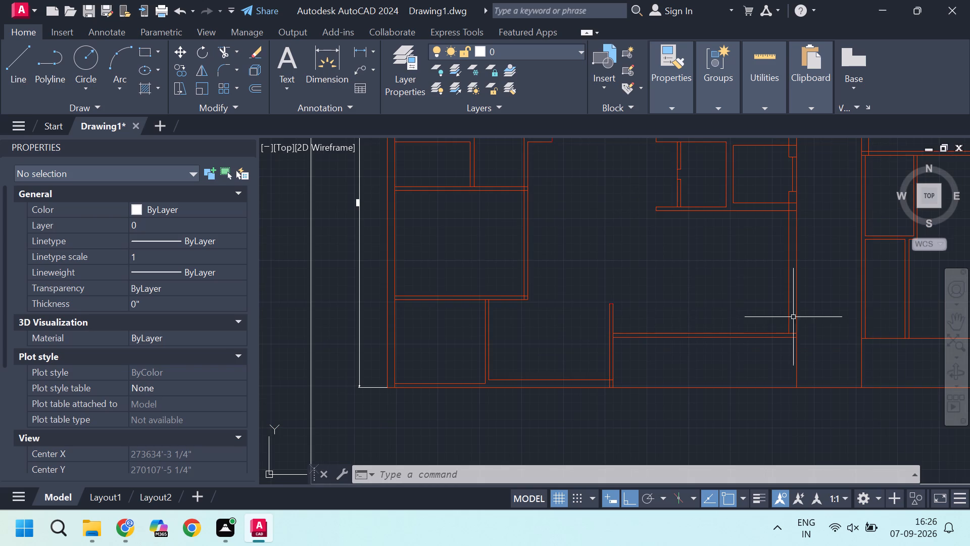
scroll(717, 316, up, 1)
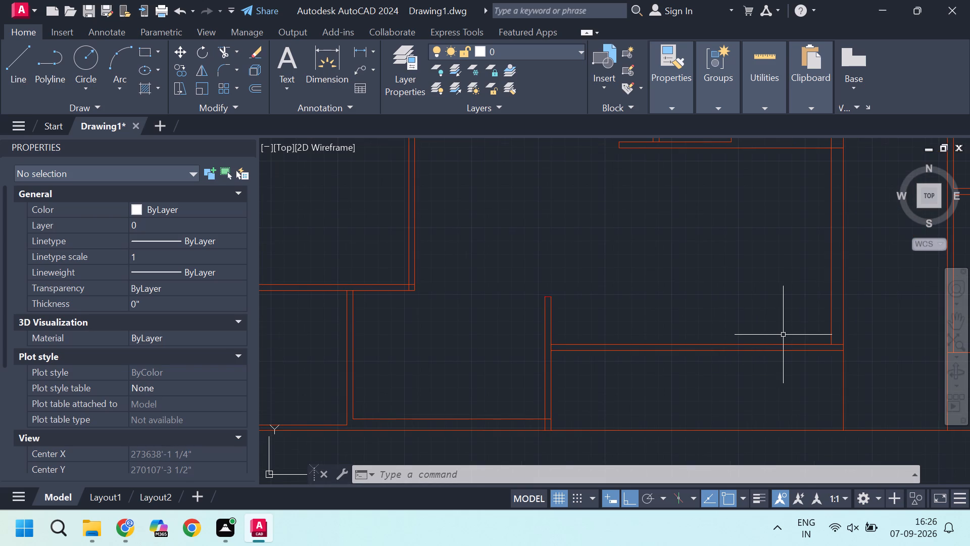
key(l)
key(Return)
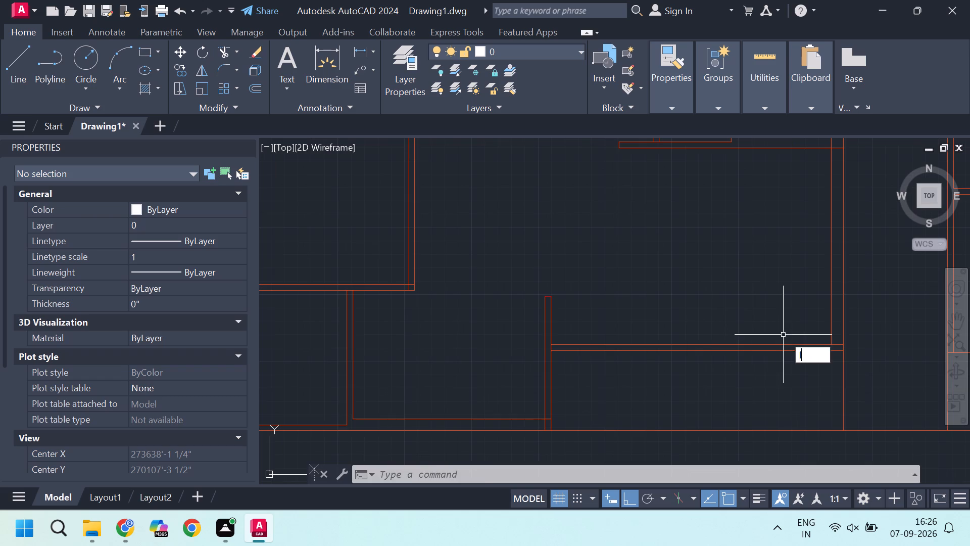
click(831, 343)
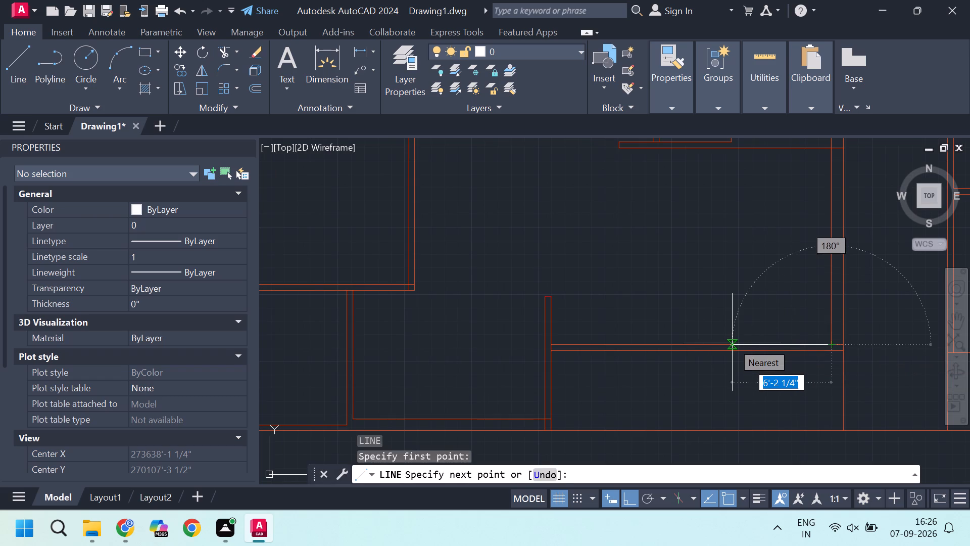
text(12)
key(apostrophe)
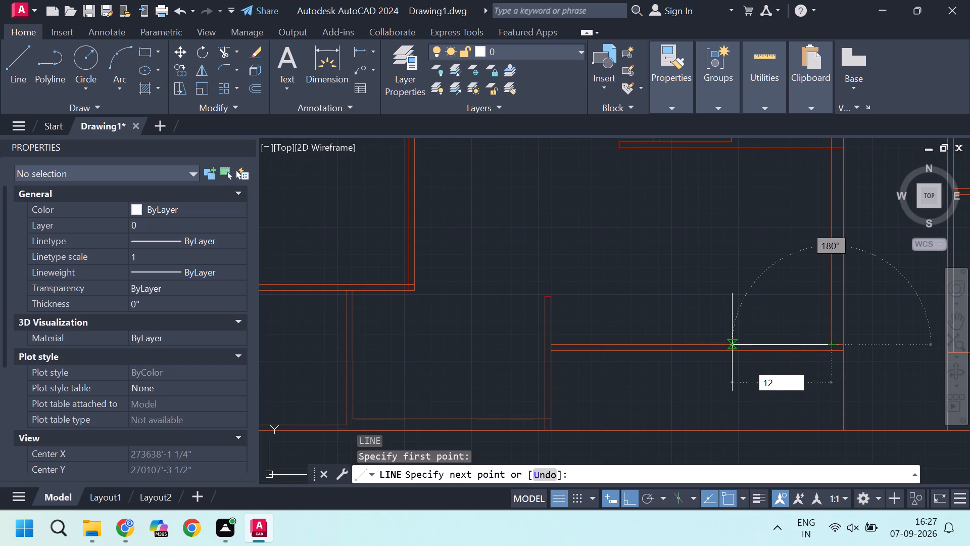
text(10)
key(period)
key(5)
key(Return)
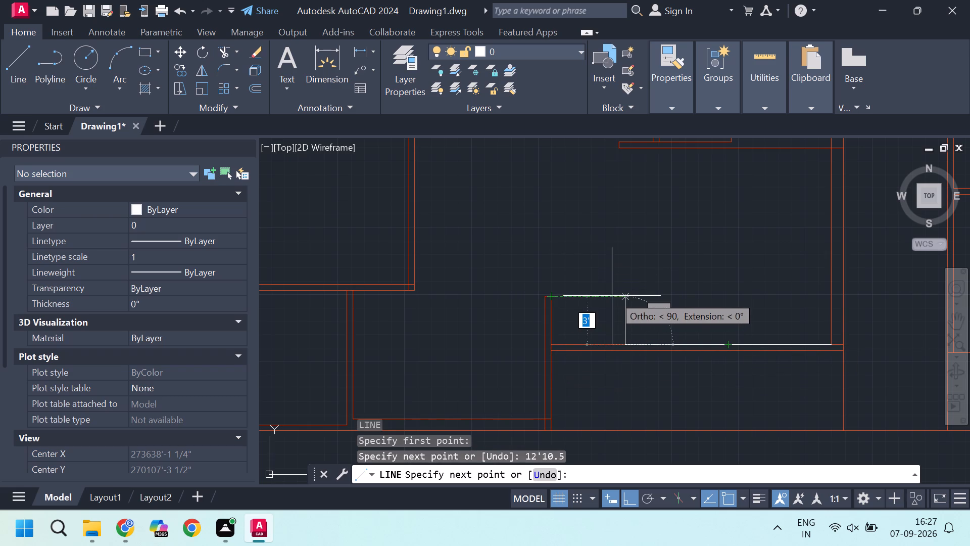
click(619, 296)
key(Escape)
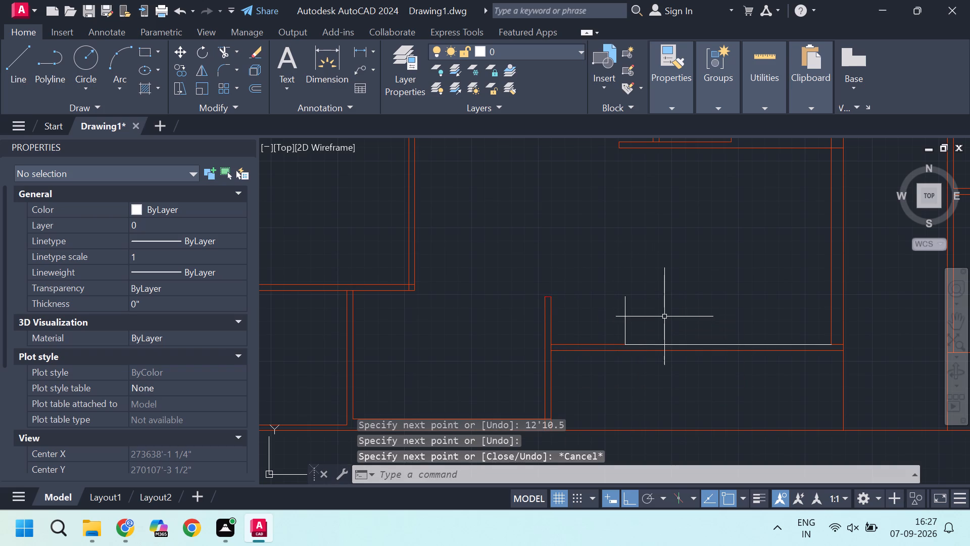
Offset the new 3' vertical line 4 1/2" to the west to form the short partition's second face.
scroll(647, 307, up, 3)
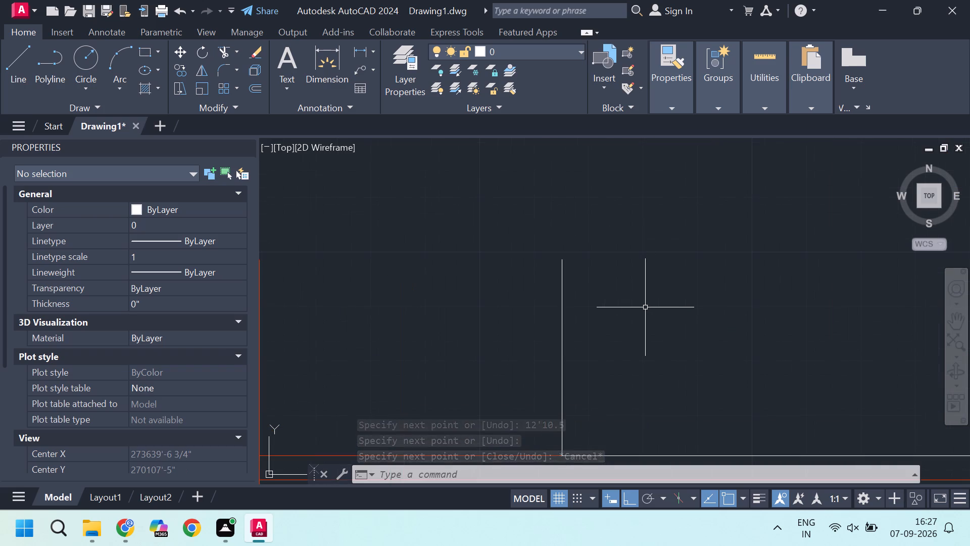
click(561, 295)
key(o)
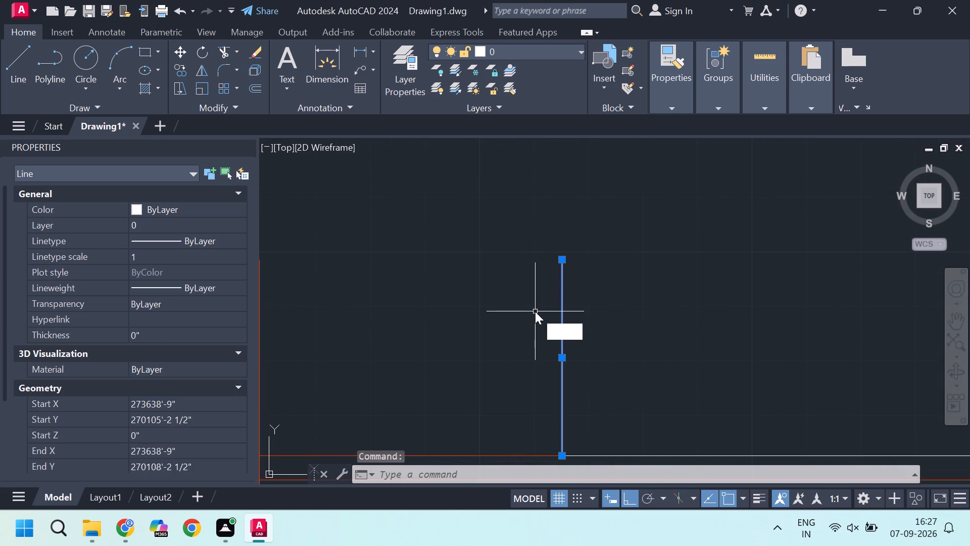
key(Return)
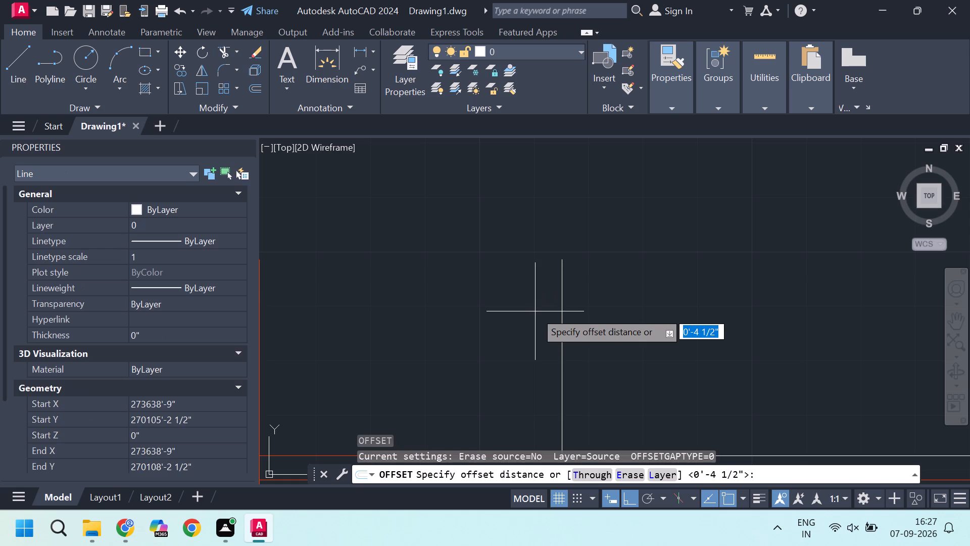
key(Return)
click(535, 311)
scroll(538, 290, down, 3)
scroll(573, 312, up, 1)
key(Escape)
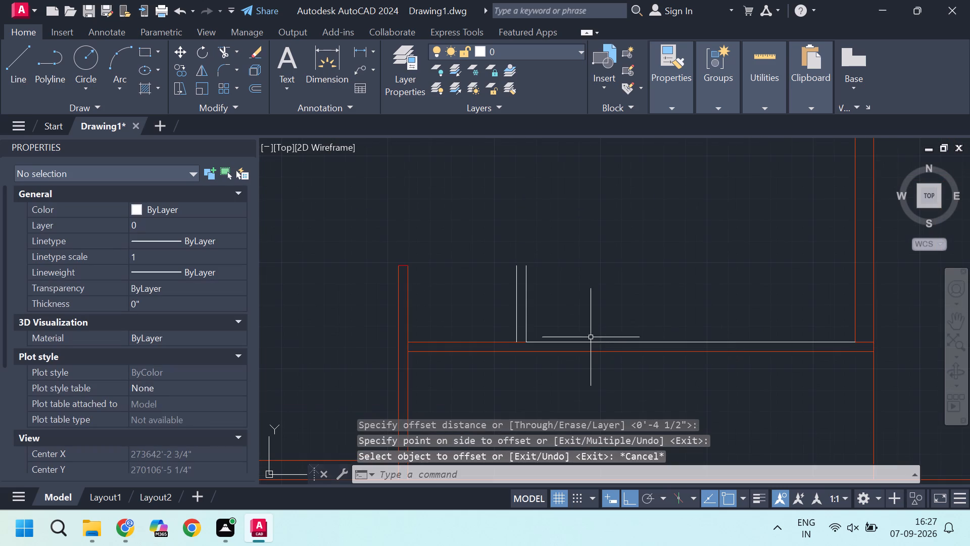
Erase the horizontal guide line lying along the southern partition's upper face.
click(584, 341)
key(Delete)
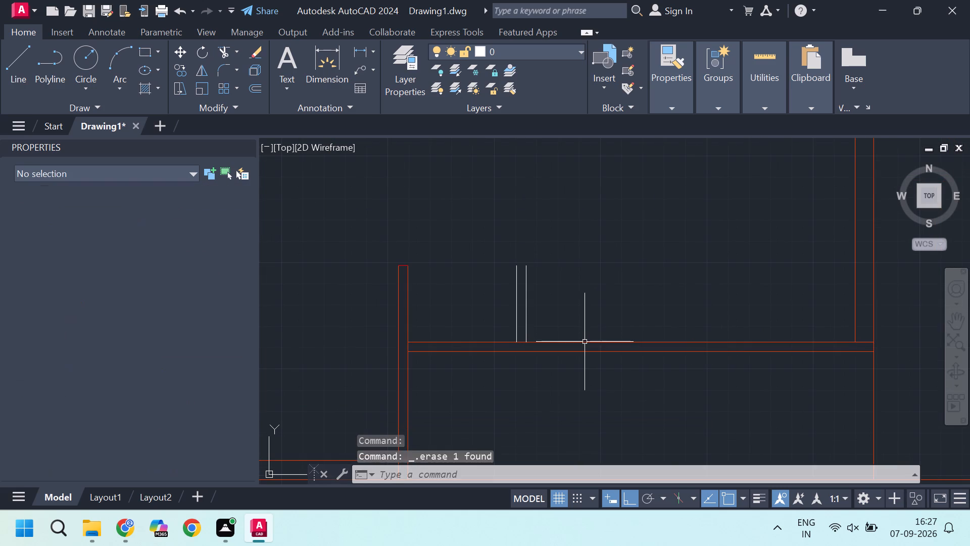
Move the short partition's two vertical lines to the wall layer.
click(568, 328)
click(500, 284)
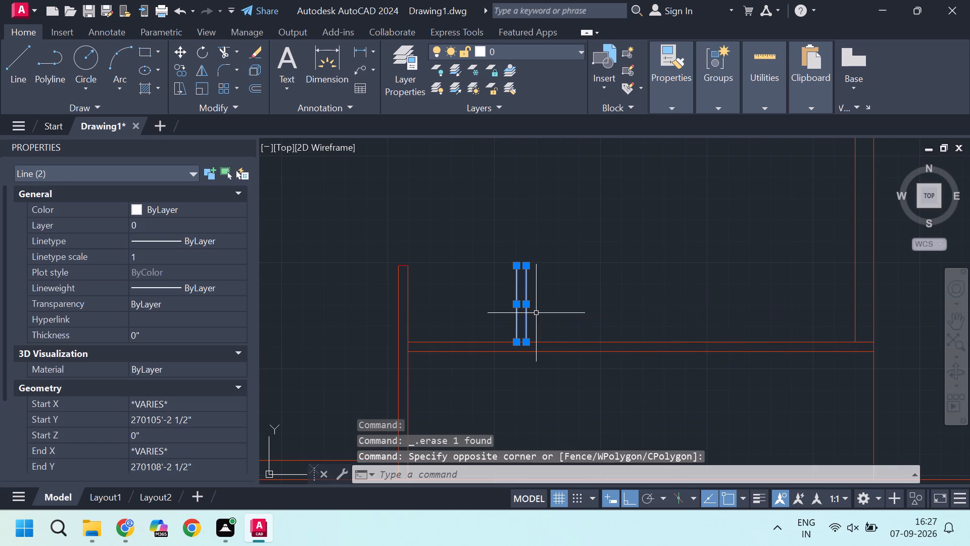
double_click(154, 224)
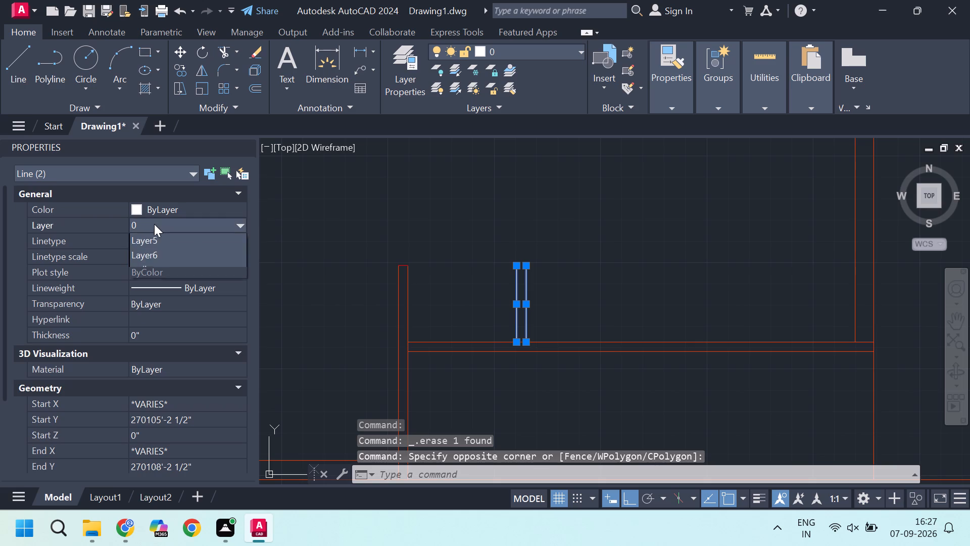
click(159, 345)
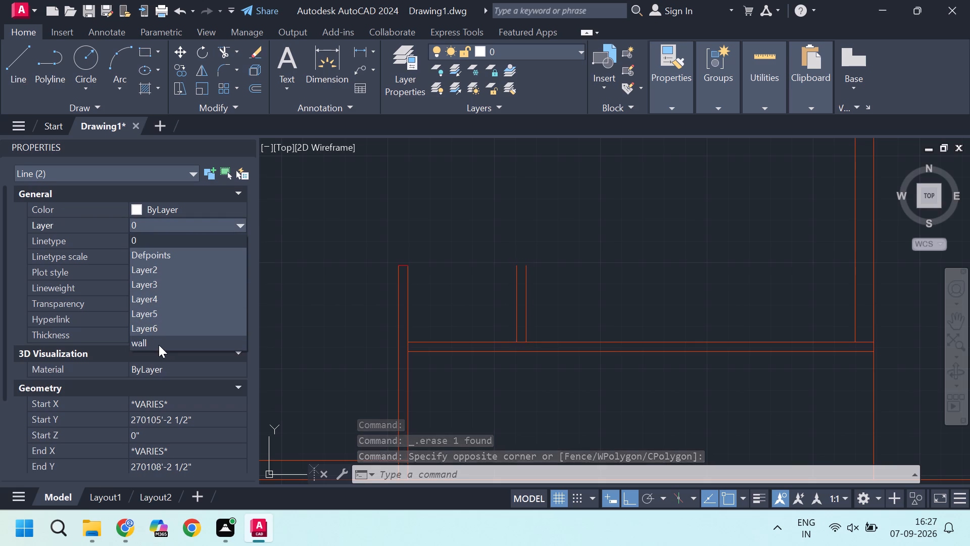
key(Escape)
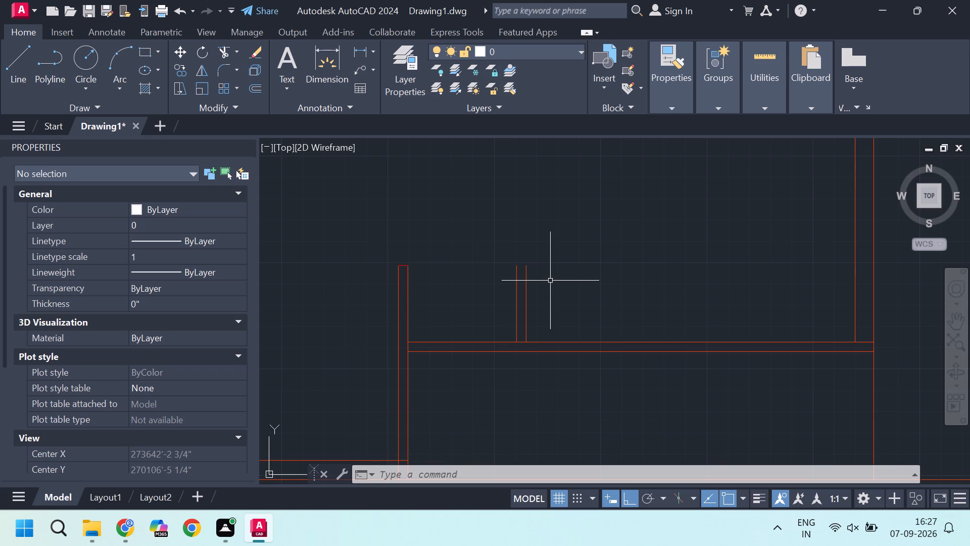
Check the vertical distance from the southern partition to the bathrooms' south wall along the central wall's inner face using a trial linear dimension.
scroll(550, 281, down, 2)
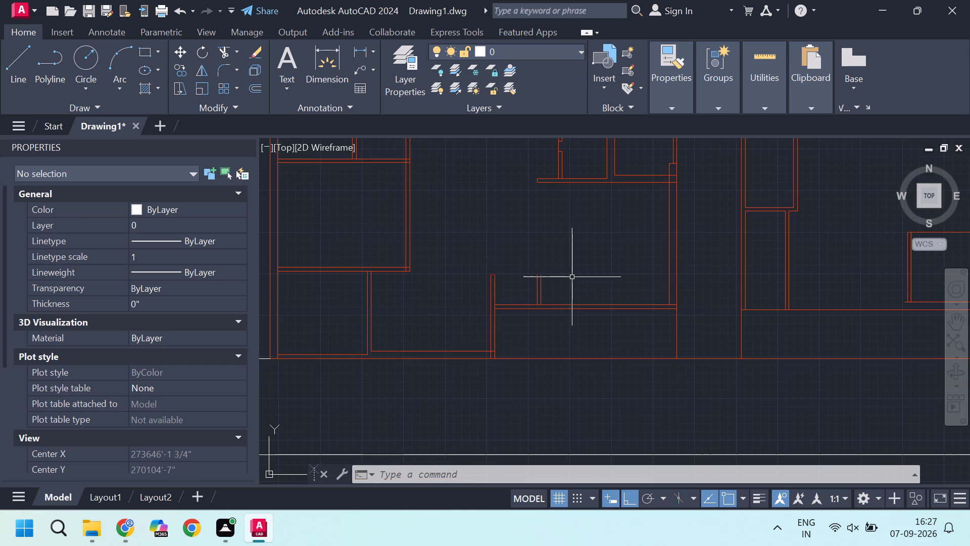
key(d)
text(li)
click(626, 311)
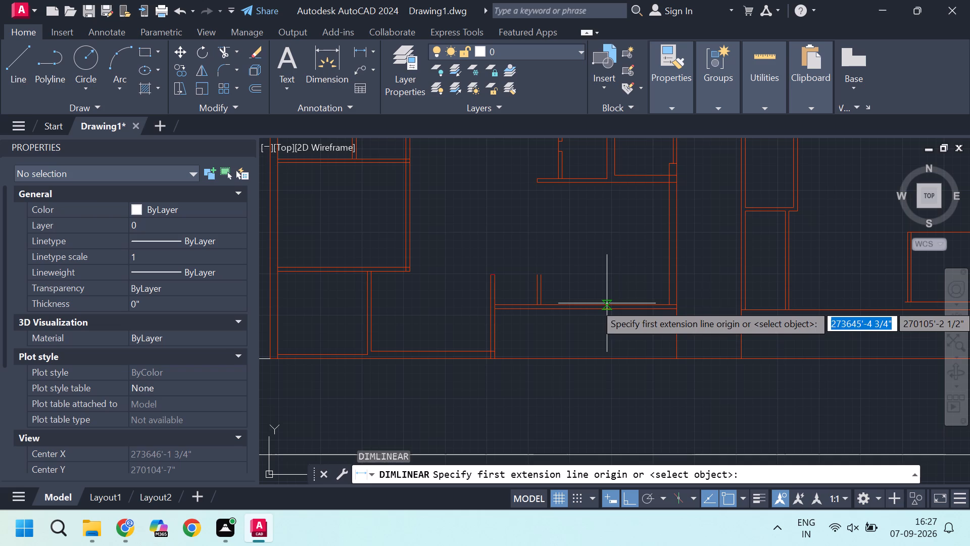
scroll(663, 307, up, 3)
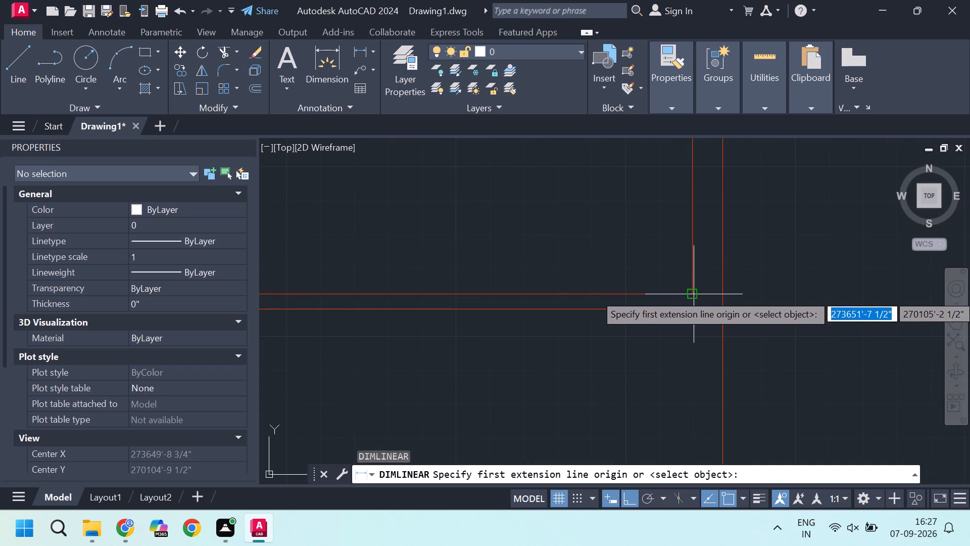
click(693, 293)
middle_drag(648, 186, 564, 361)
scroll(563, 362, down, 1)
middle_drag(590, 223, 581, 530)
scroll(576, 474, up, 4)
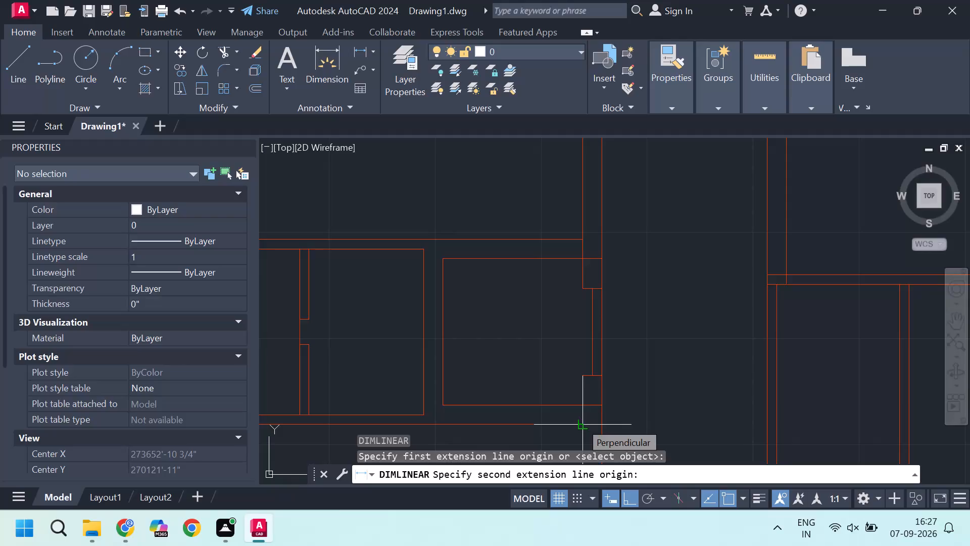
key(Escape)
scroll(569, 421, down, 3)
middle_drag(582, 434, 609, 259)
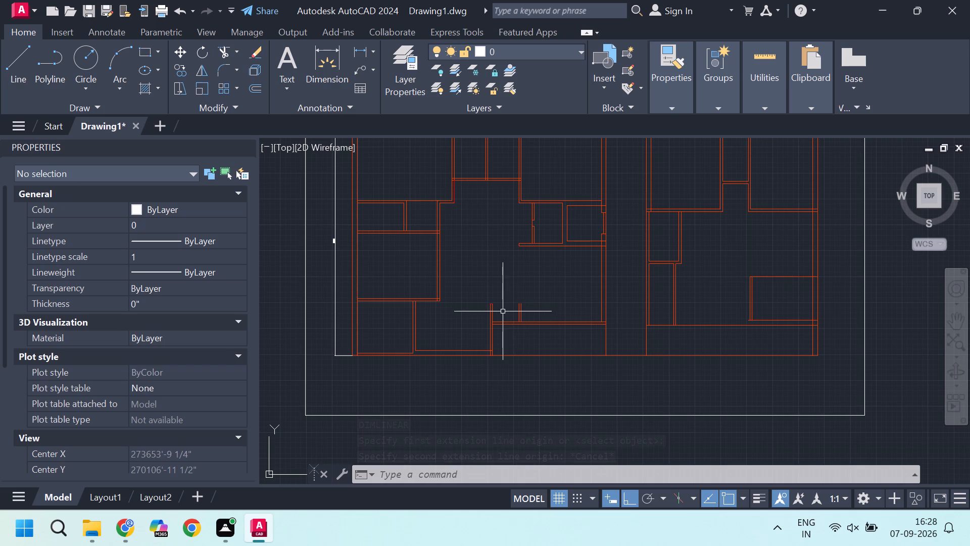
Stretch the lower end of the west face of the partition between the two southwest rooms 4 1/2" down to the exterior wall's outer line.
scroll(524, 354, up, 2)
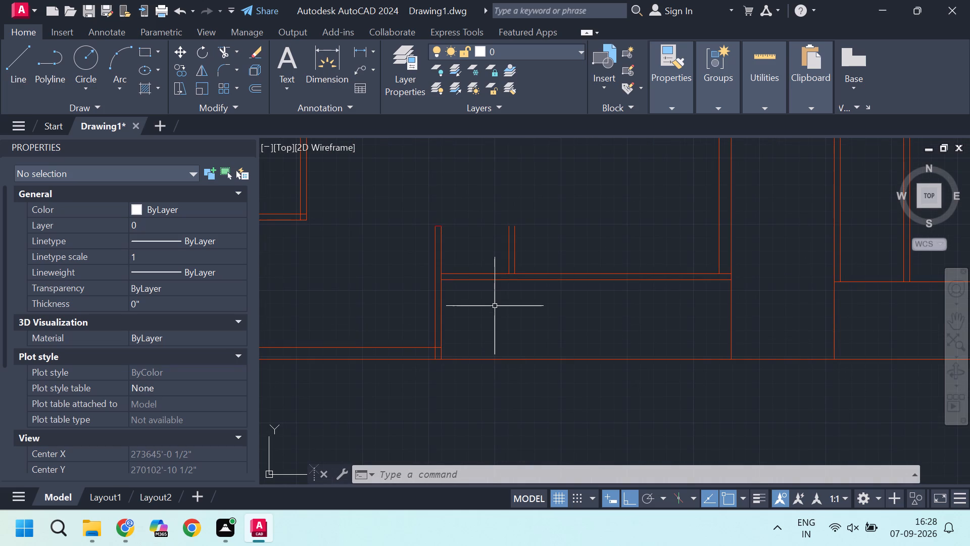
scroll(495, 304, down, 2)
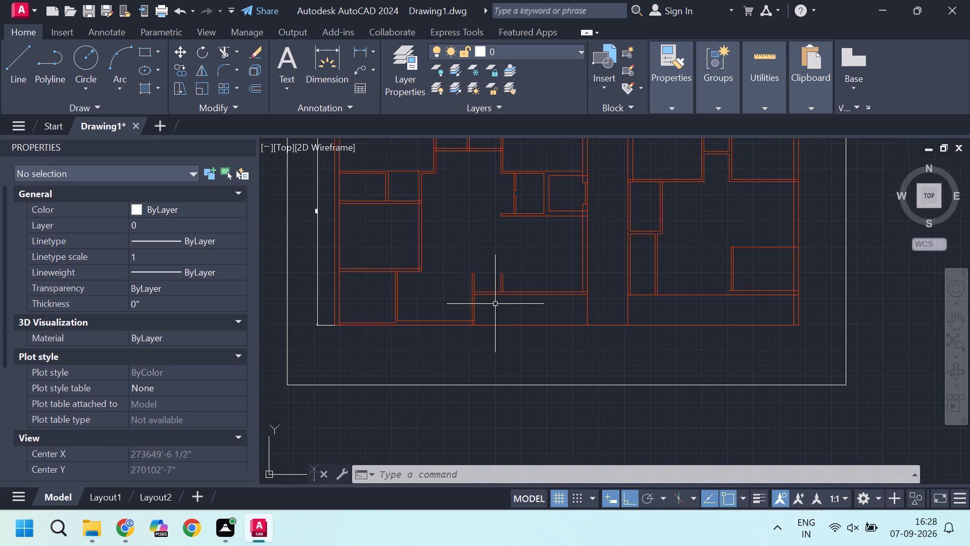
scroll(468, 284, up, 1)
scroll(523, 323, down, 1)
scroll(415, 283, up, 2)
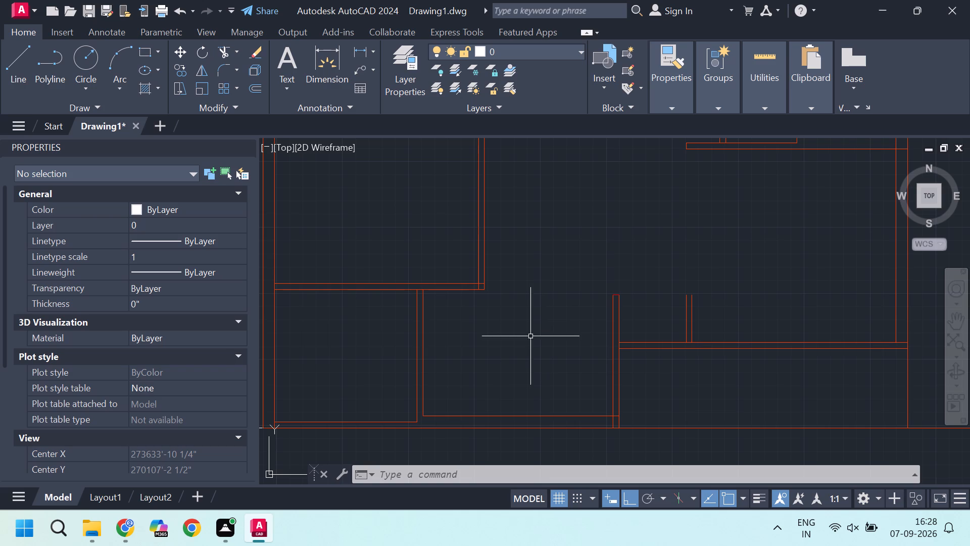
scroll(419, 439, up, 3)
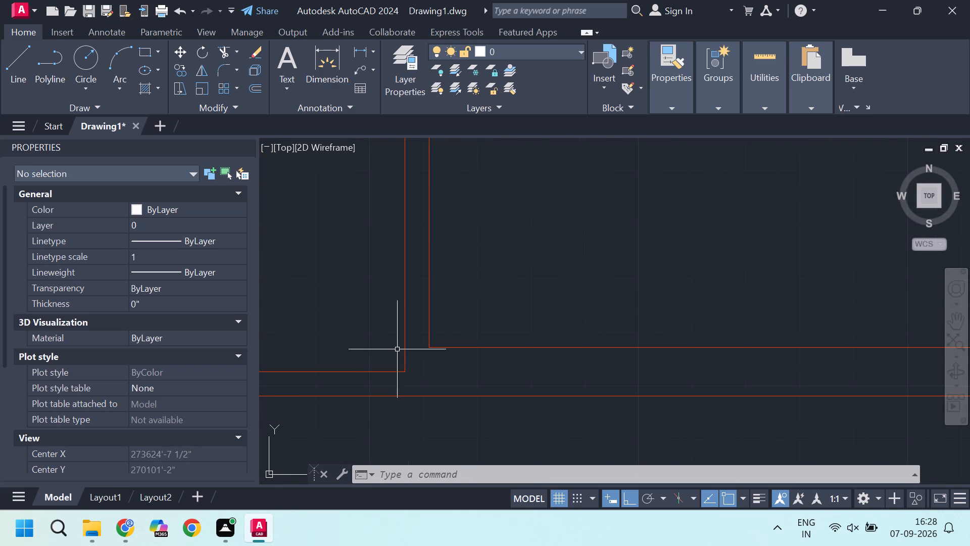
scroll(400, 350, up, 1)
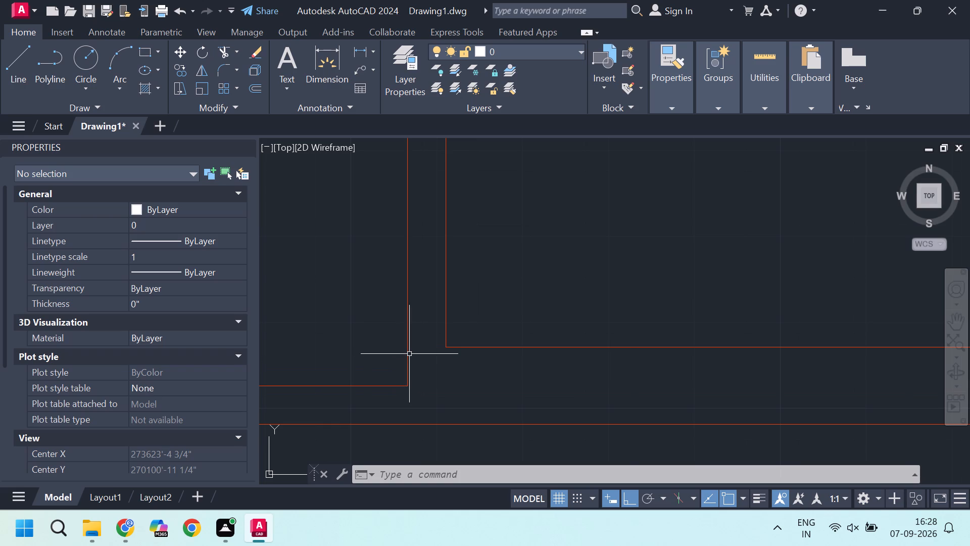
click(409, 354)
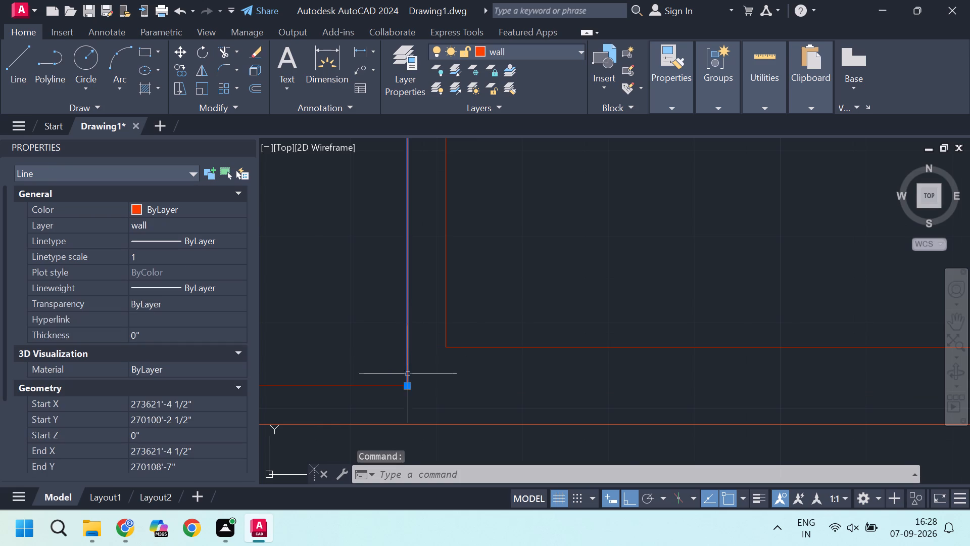
click(407, 386)
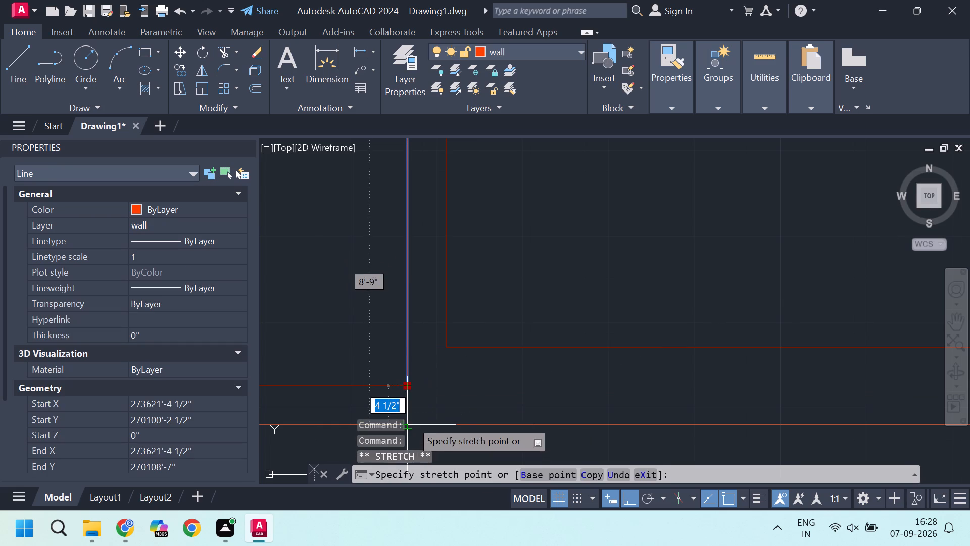
click(411, 421)
key(Escape)
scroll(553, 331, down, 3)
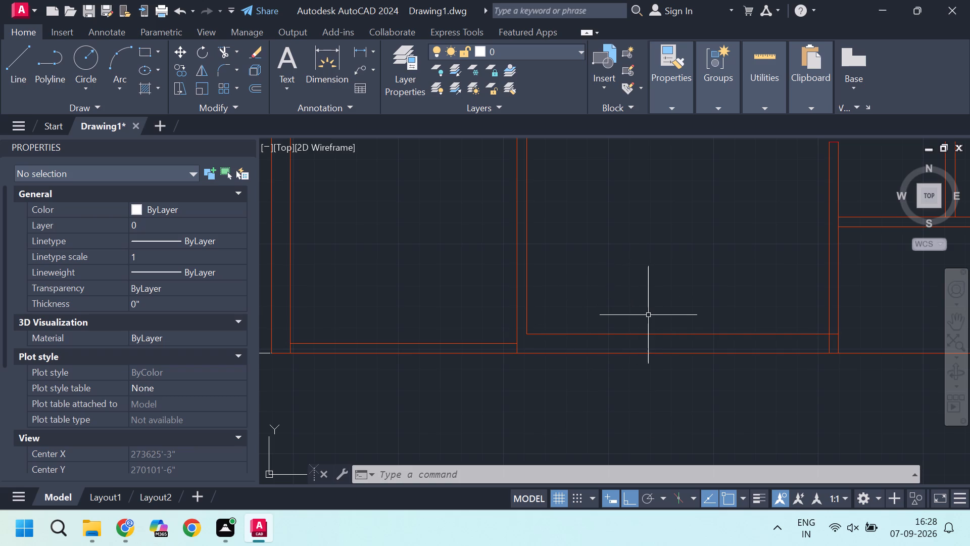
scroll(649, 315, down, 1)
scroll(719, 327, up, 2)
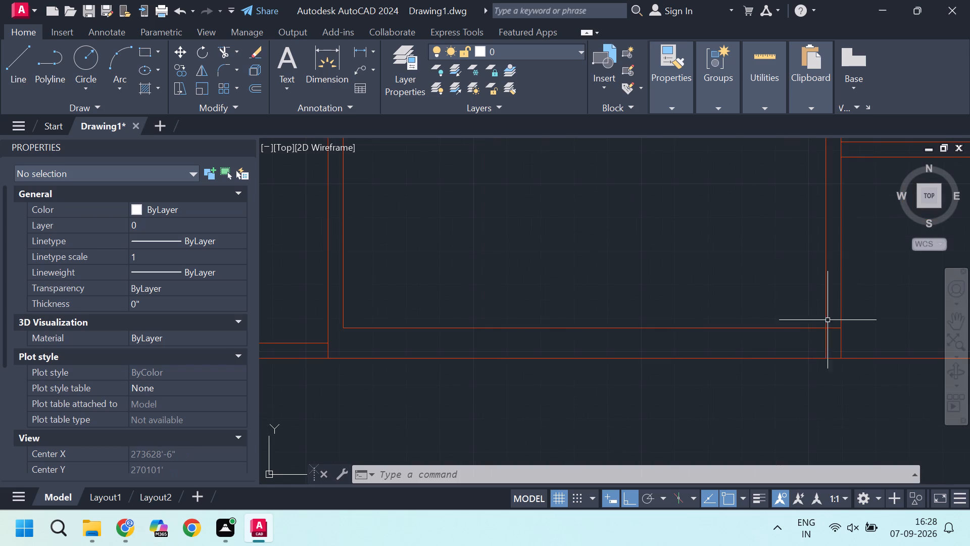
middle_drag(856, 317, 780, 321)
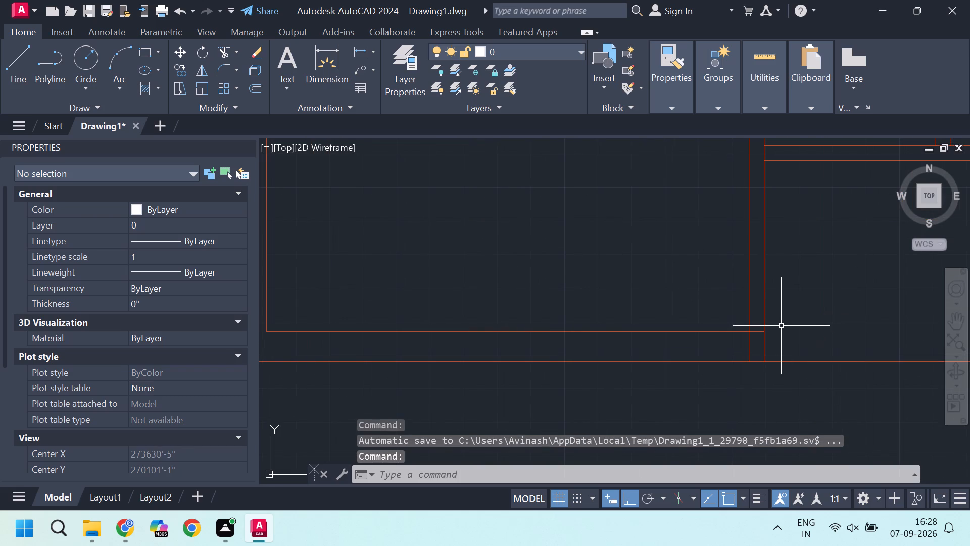
Stretch the east end of the south exterior wall's inner line about 6'-11" east, past the partition between the southwest rooms.
middle_drag(813, 326, 665, 331)
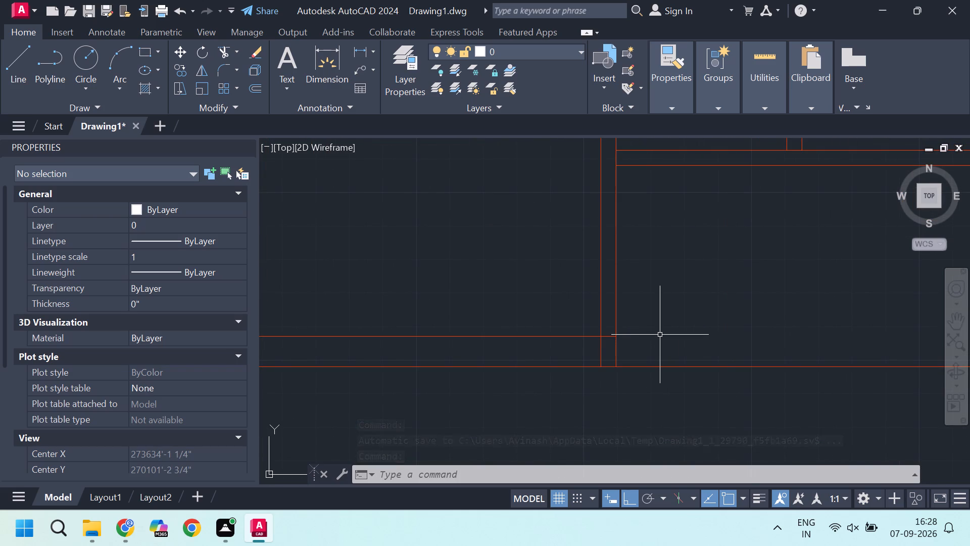
scroll(660, 335, down, 1)
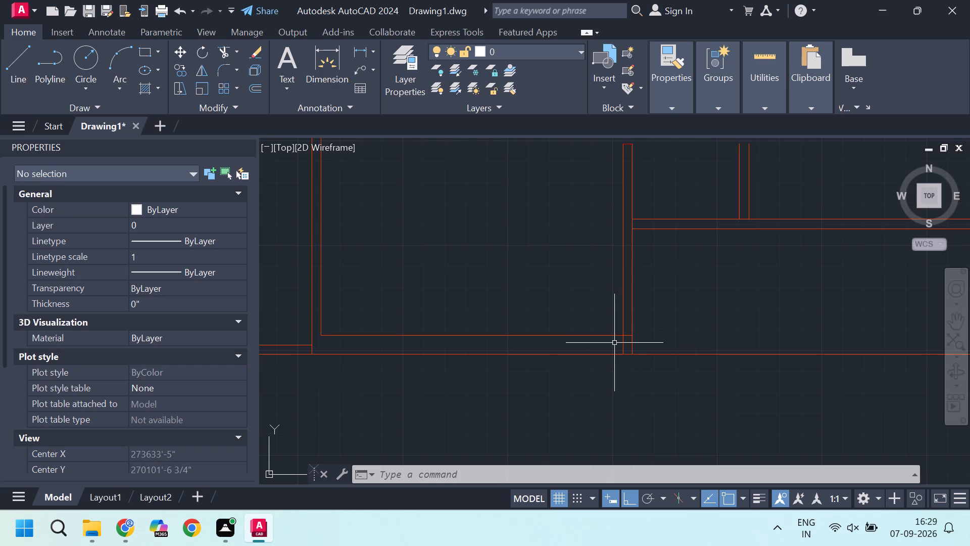
click(612, 334)
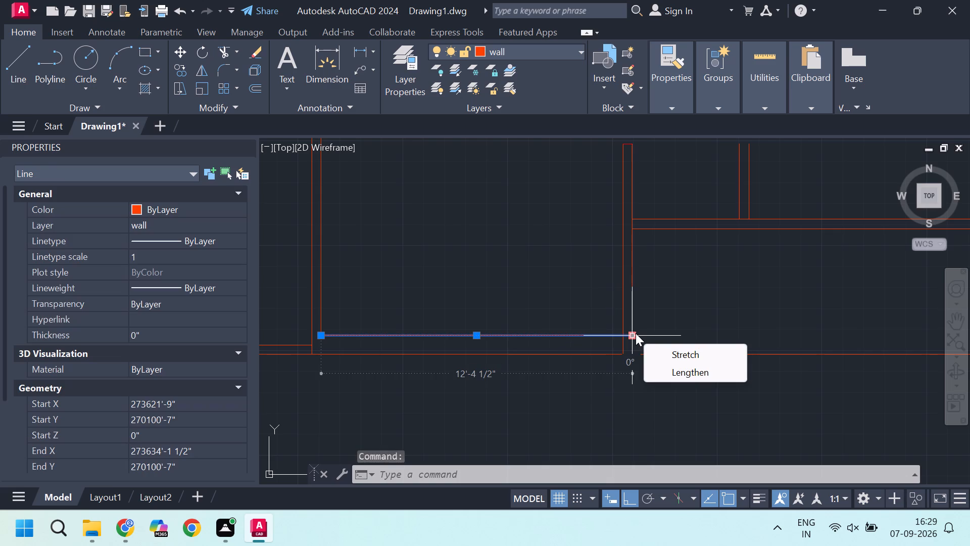
click(636, 333)
scroll(636, 333, down, 3)
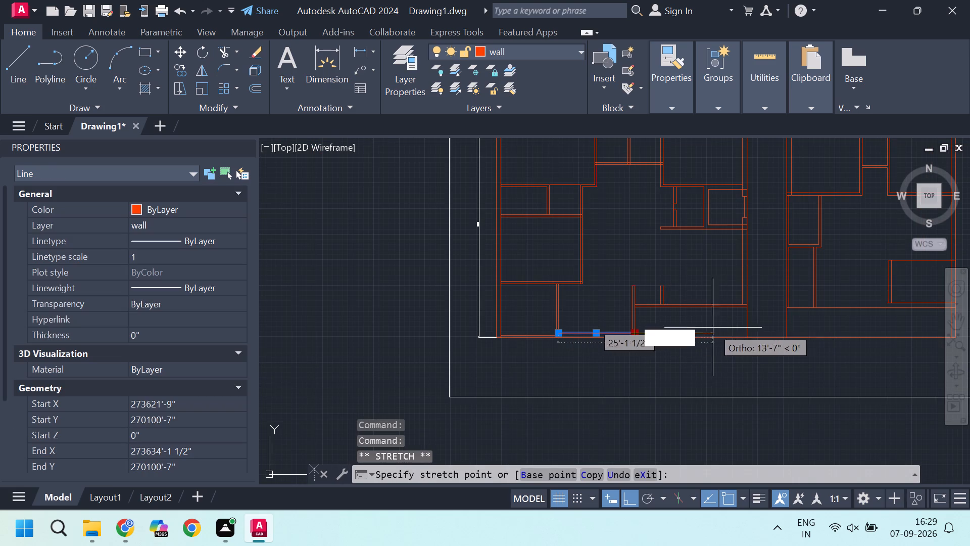
scroll(697, 328, up, 3)
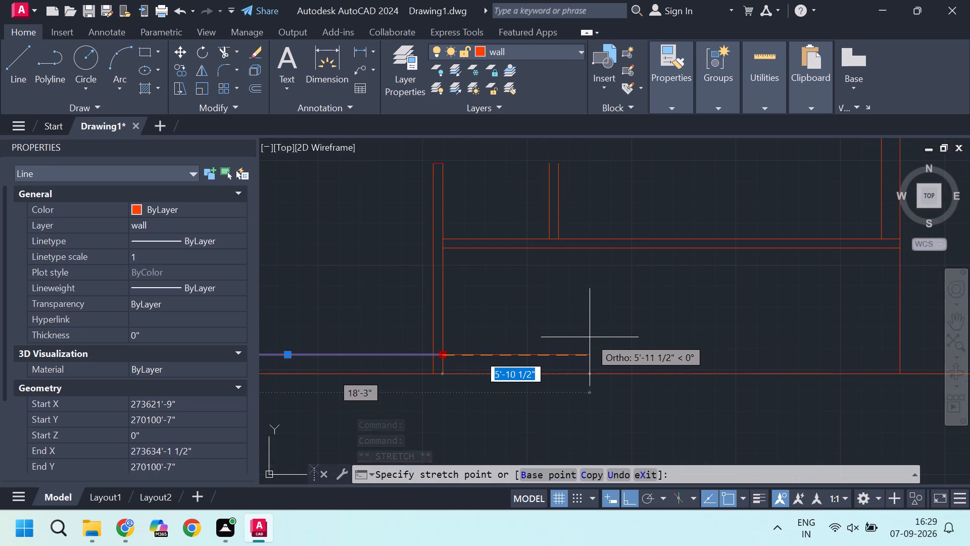
click(616, 345)
key(Escape)
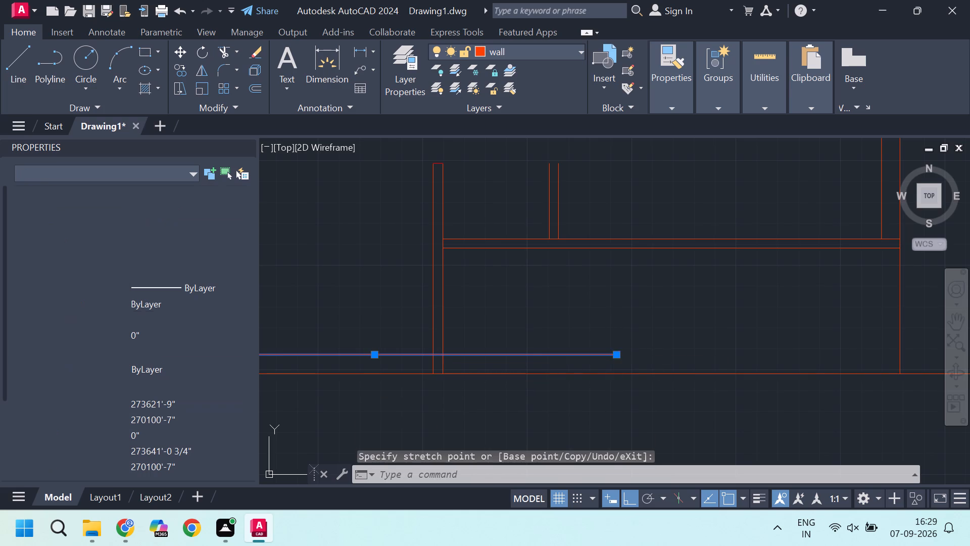
Draw a 9" vertical line from the stretched inner line's east end down to the exterior wall's outer line.
key(l)
key(Return)
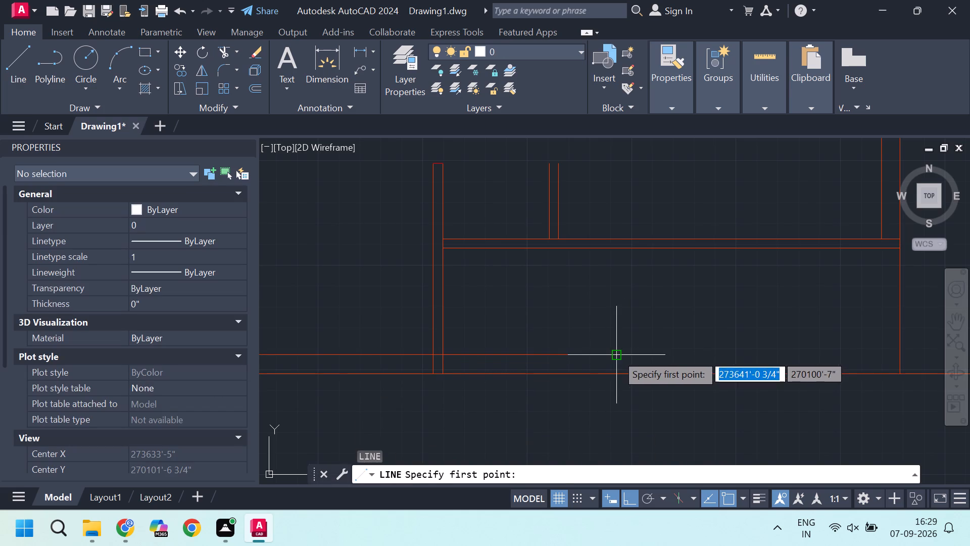
click(616, 354)
click(615, 369)
key(Escape)
key(Escape)
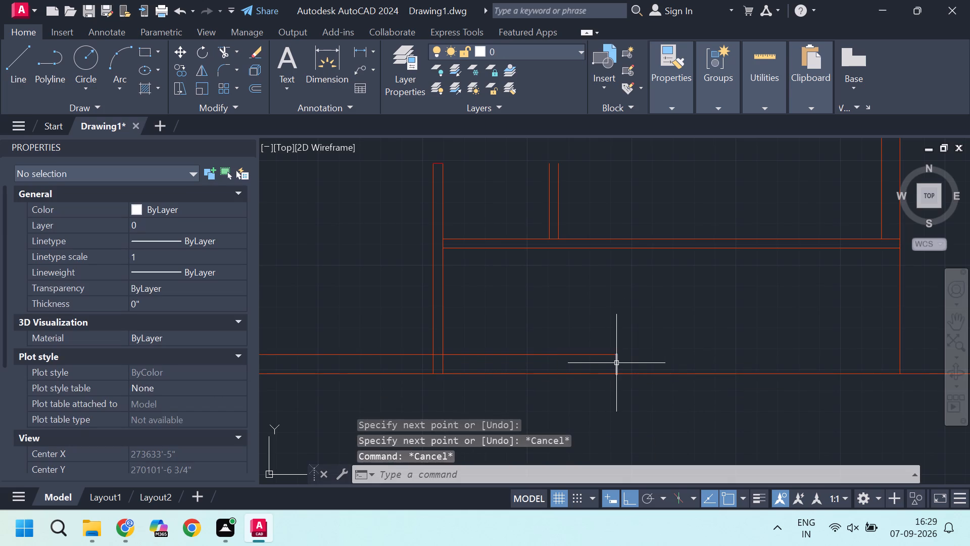
Move the new 9" vertical closing line to the wall layer.
click(616, 363)
double_click(155, 225)
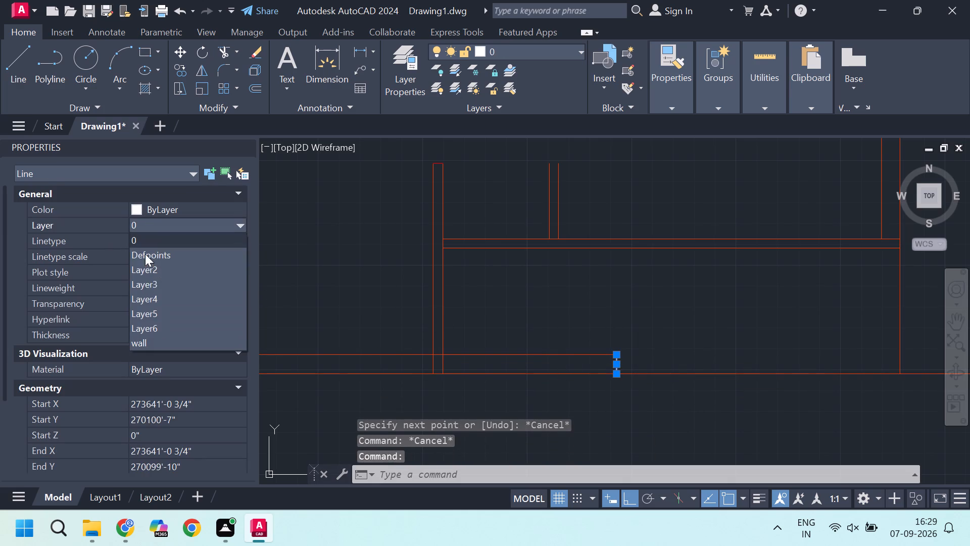
click(146, 339)
key(Escape)
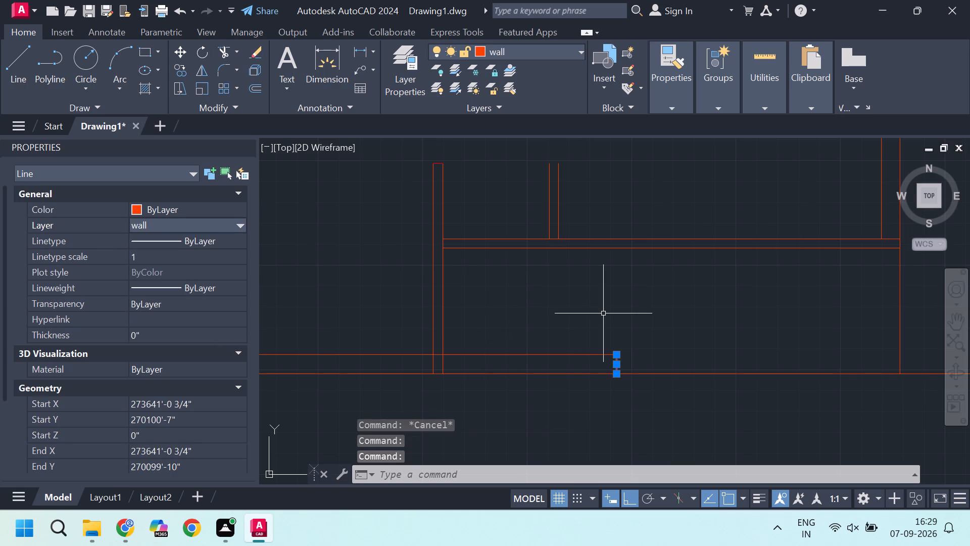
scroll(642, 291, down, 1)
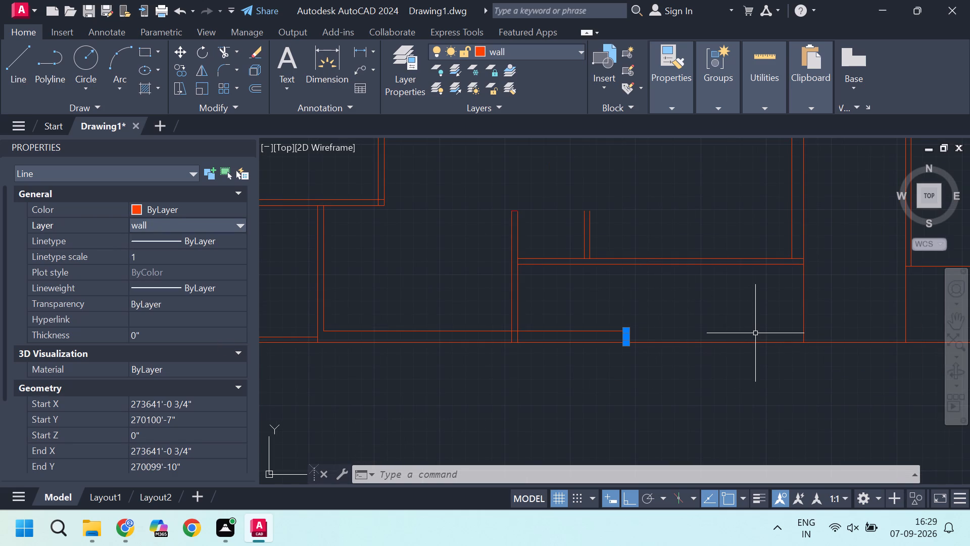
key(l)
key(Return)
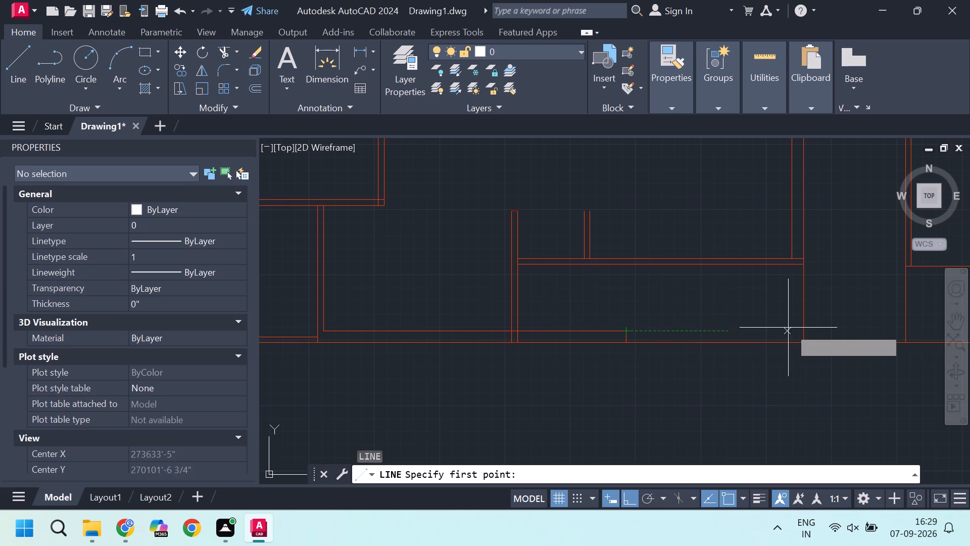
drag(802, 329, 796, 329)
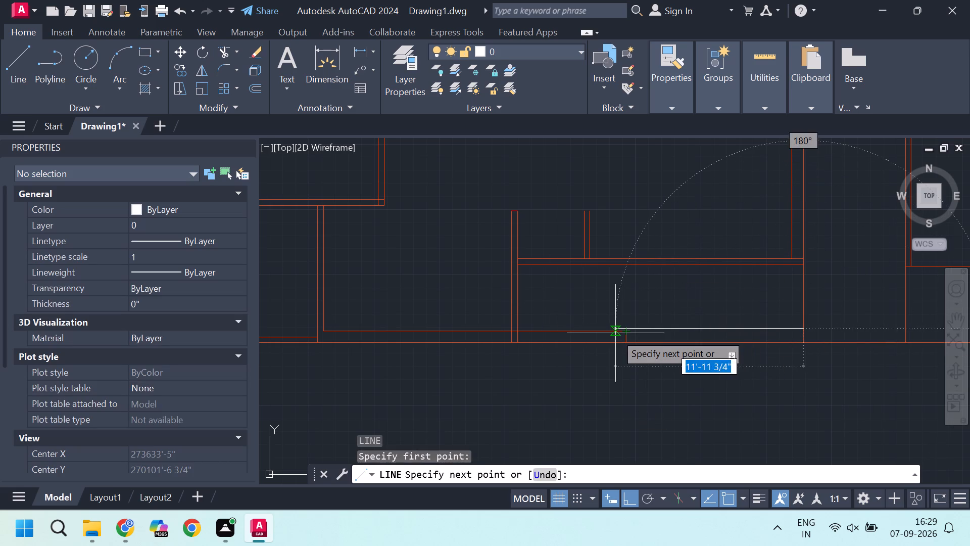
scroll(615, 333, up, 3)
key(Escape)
Draw a horizontal line from the closed wall end's upper corner east to the vertical central wall line.
scroll(651, 327, down, 2)
key(l)
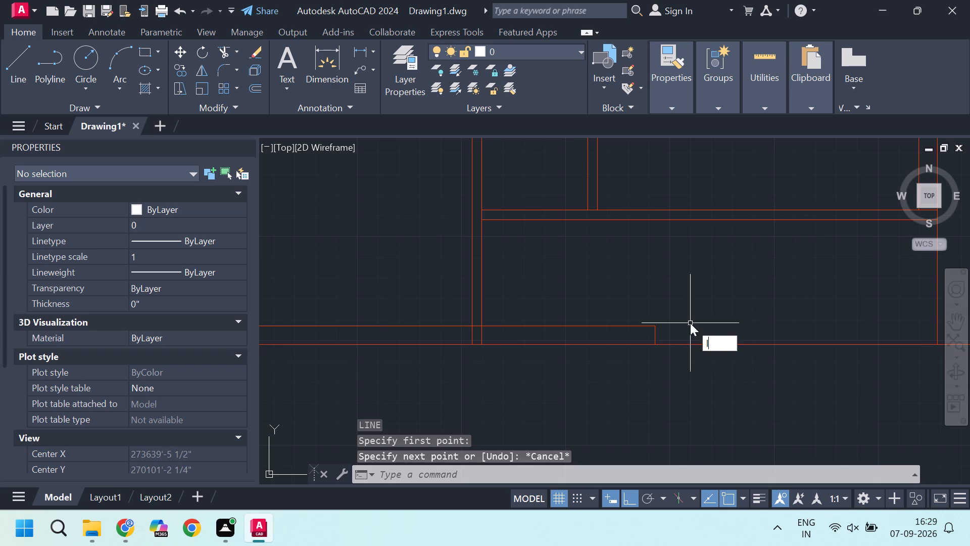
key(Return)
click(650, 326)
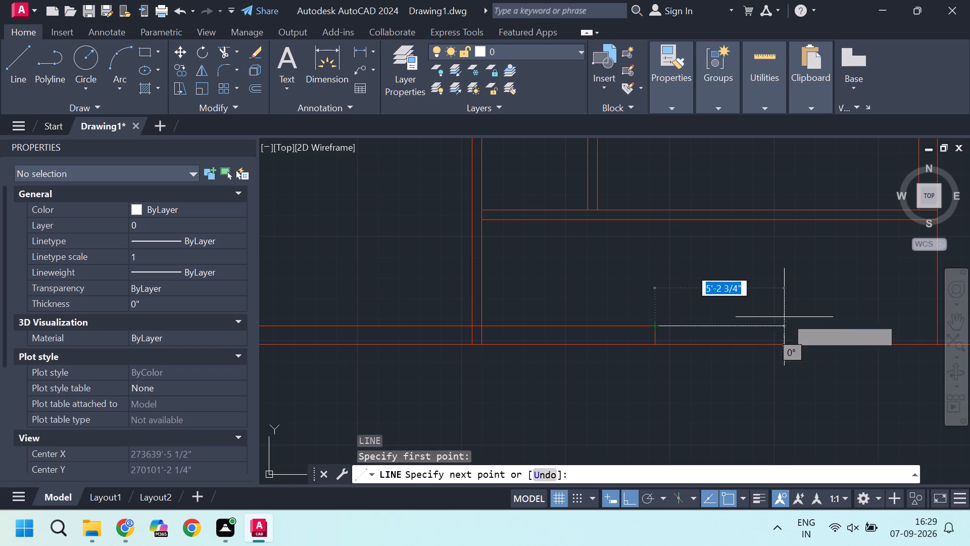
middle_drag(809, 313, 575, 313)
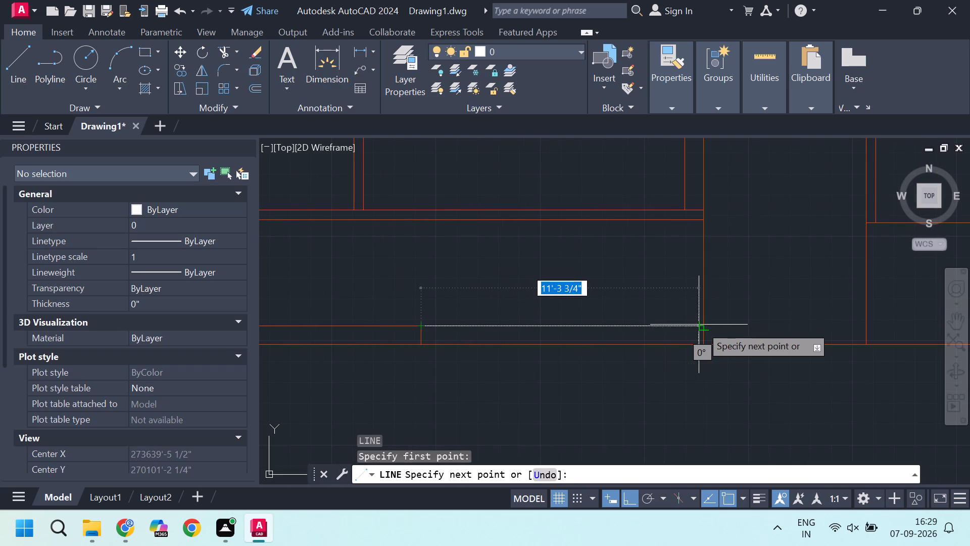
click(701, 326)
key(Escape)
key(Escape)
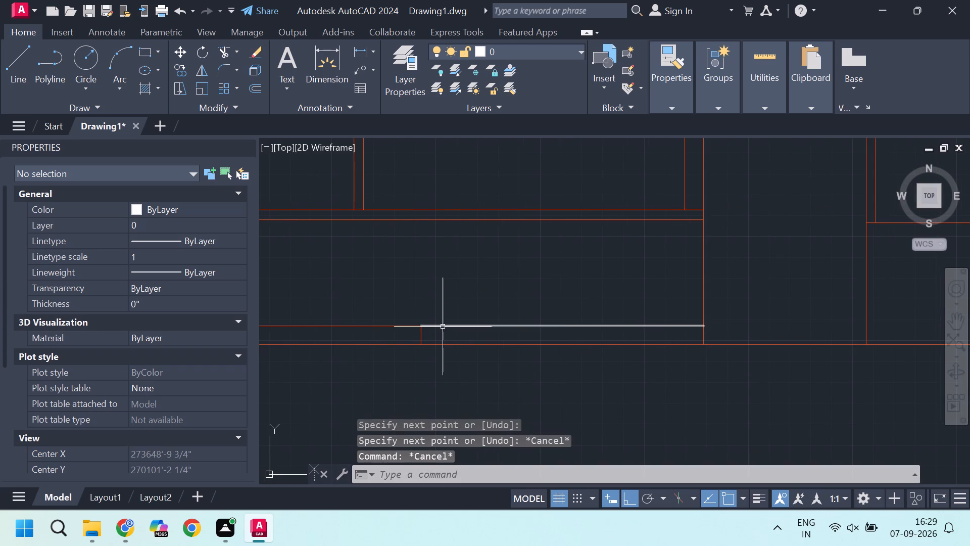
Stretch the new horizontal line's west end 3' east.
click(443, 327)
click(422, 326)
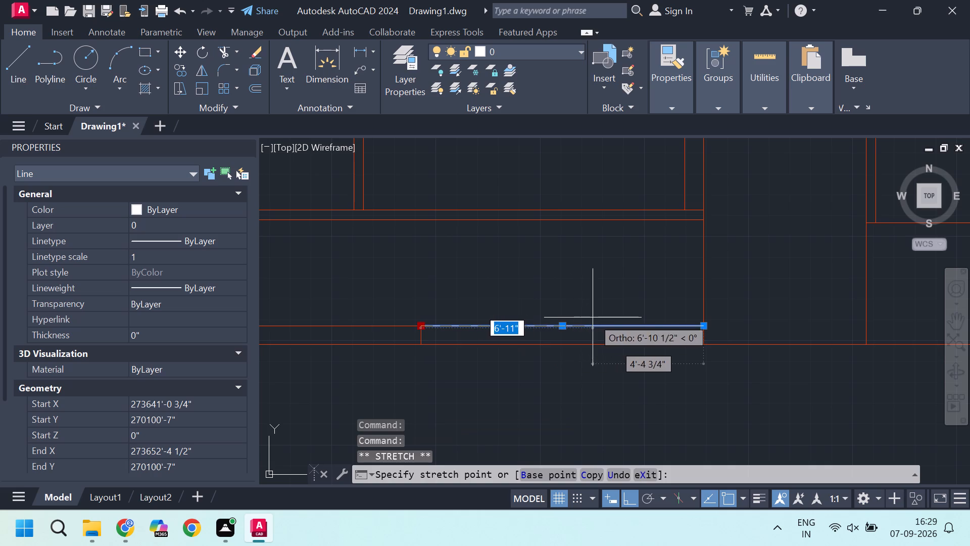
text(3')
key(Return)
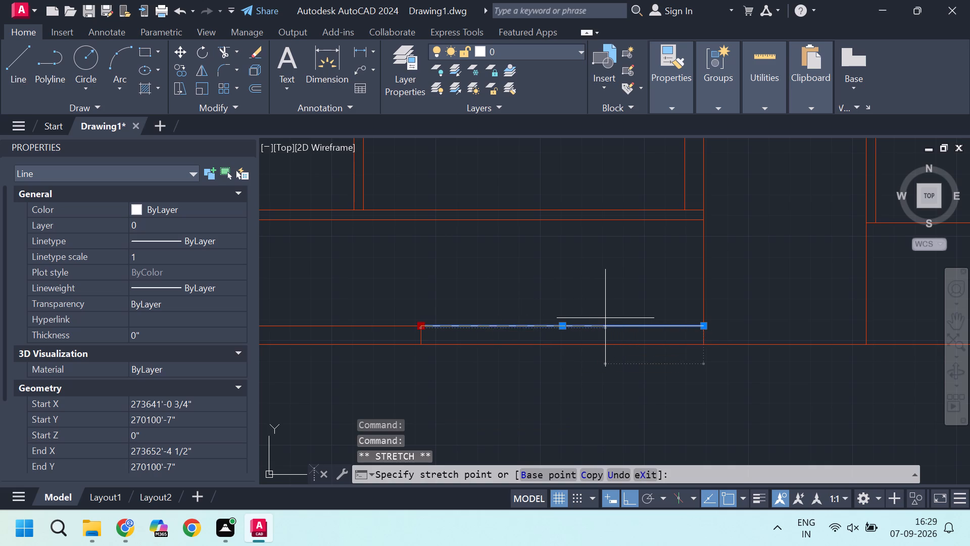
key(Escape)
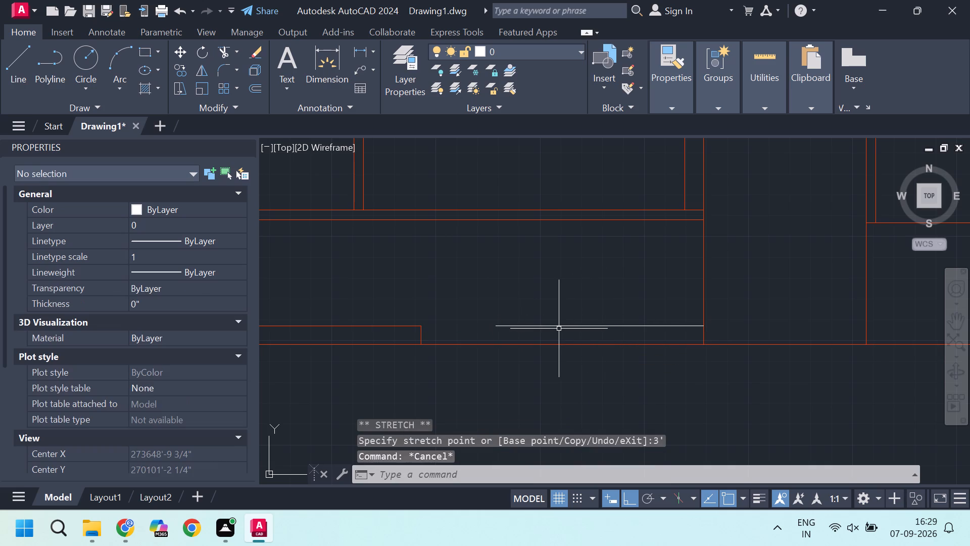
Stretch the horizontal line's west end again so the line extends 3' west from the central wall.
click(560, 327)
click(495, 325)
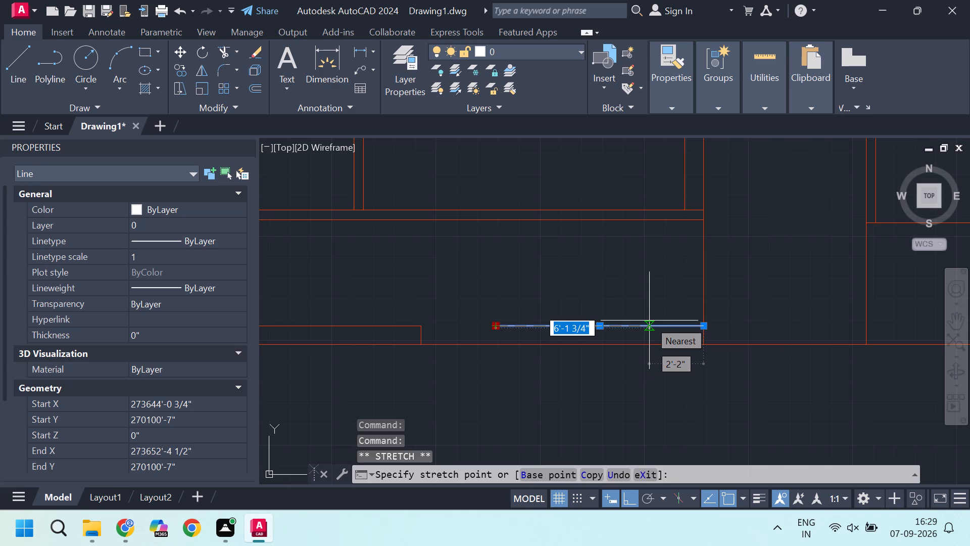
key(Tab)
text(3')
key(Return)
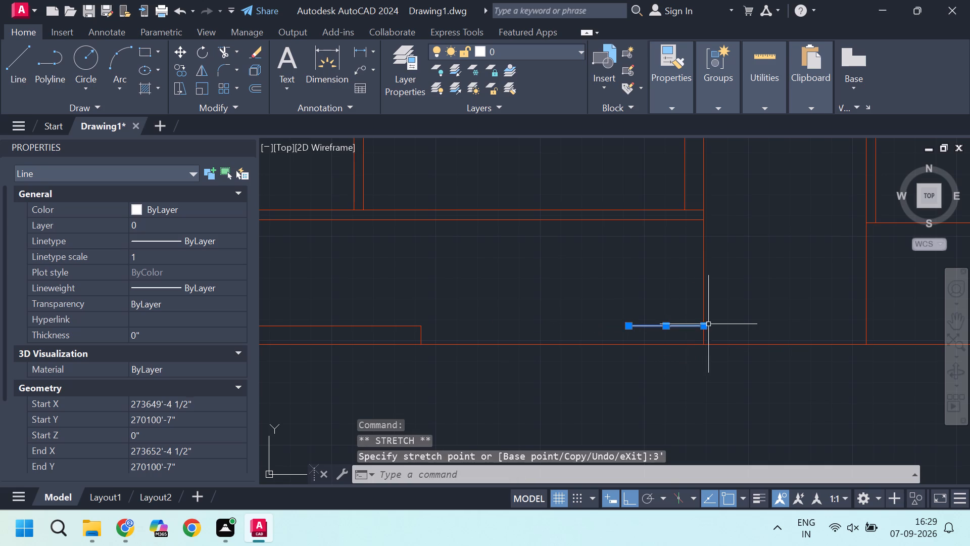
key(Escape)
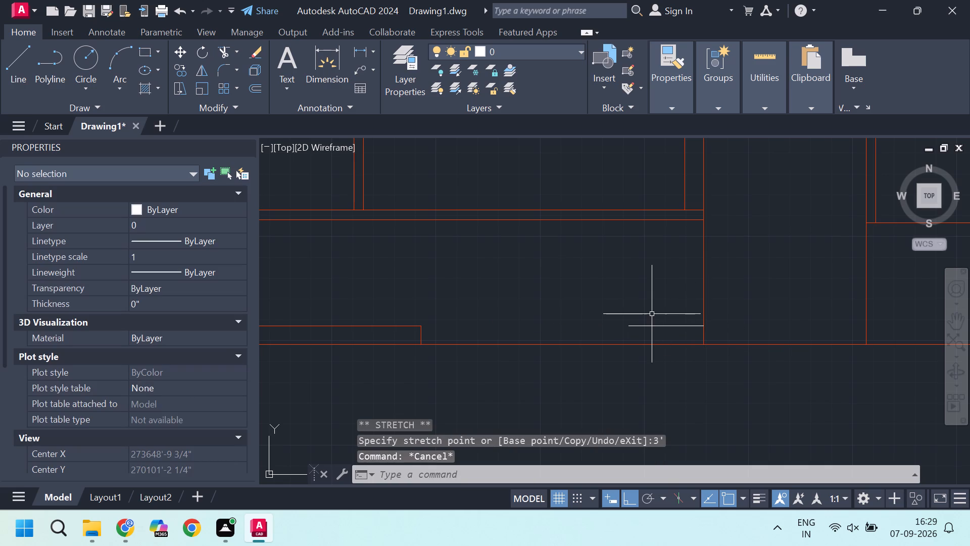
Draw a vertical line from the 3' line's west end down to the exterior wall's outer line.
key(l)
key(Return)
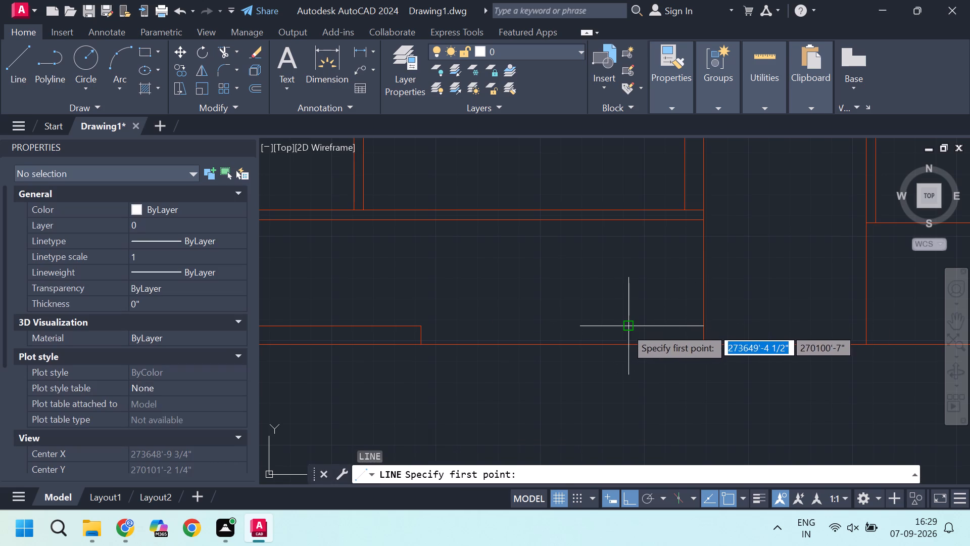
click(627, 328)
click(631, 342)
key(Escape)
key(Escape)
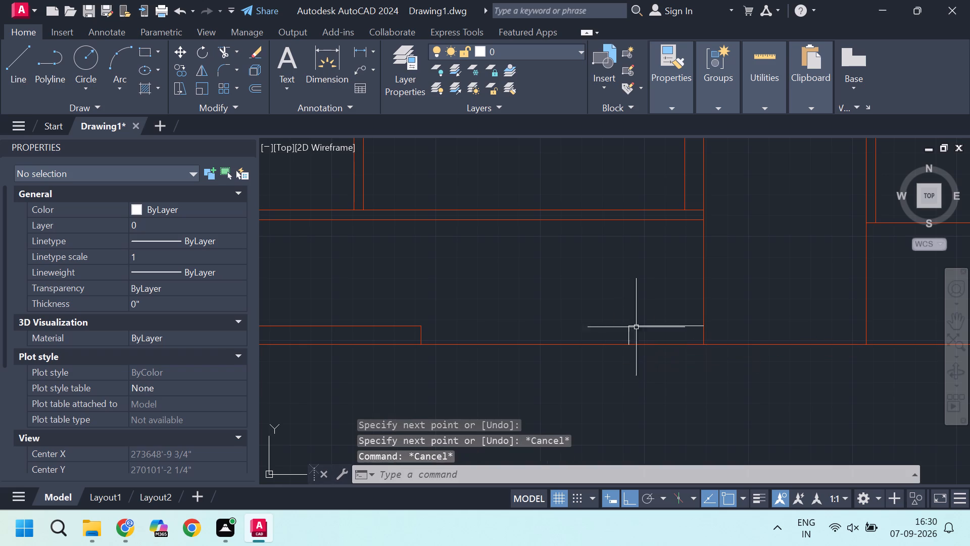
Move the 3' horizontal line and its vertical closing line to the wall layer.
click(607, 300)
click(729, 356)
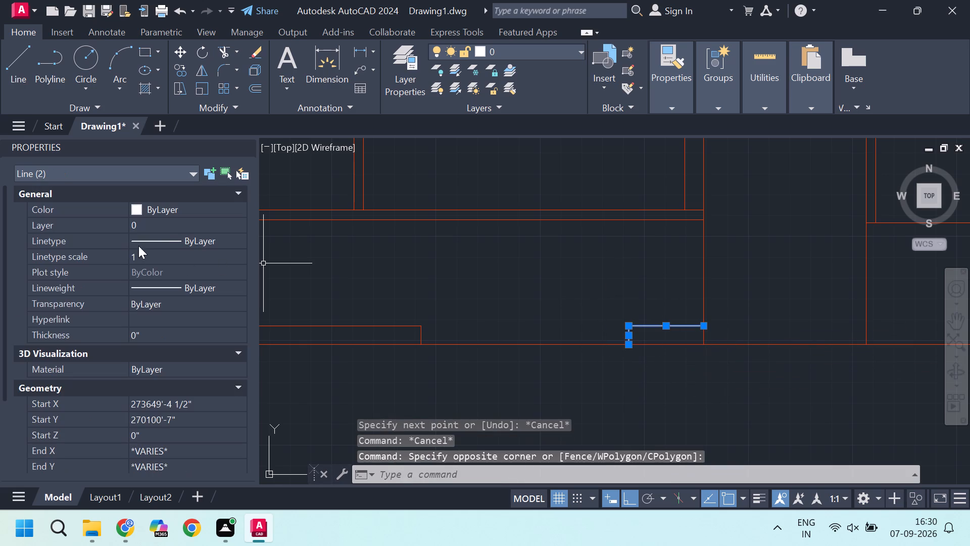
click(180, 243)
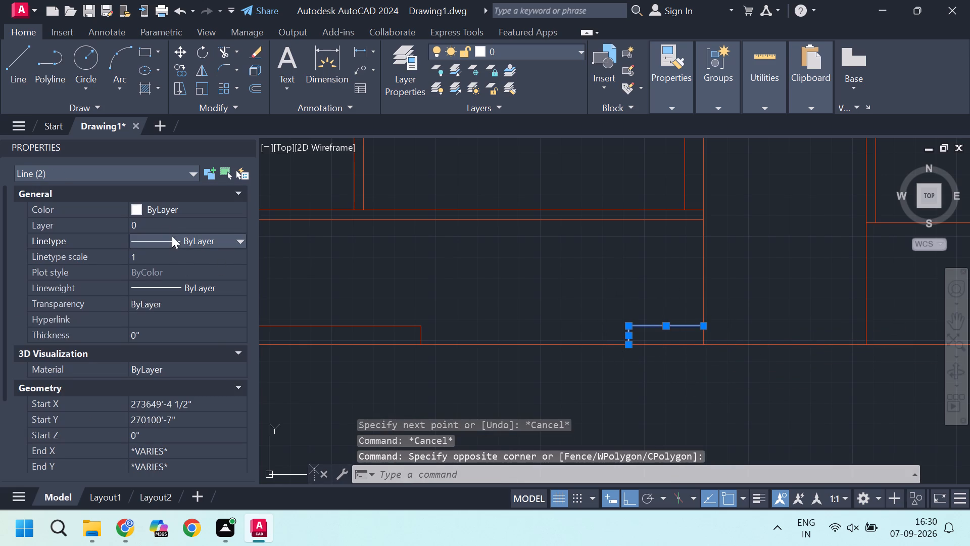
double_click(164, 229)
click(139, 338)
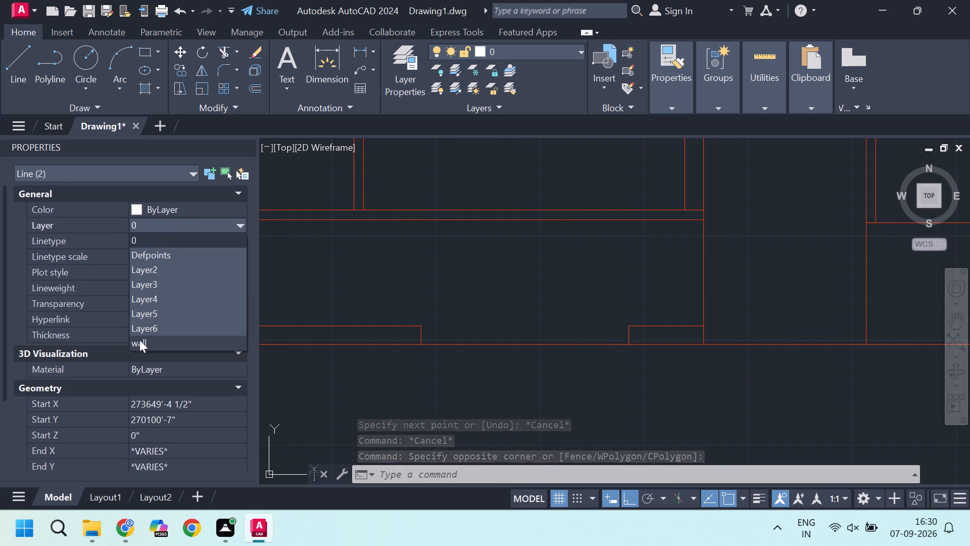
key(Escape)
key(Escape)
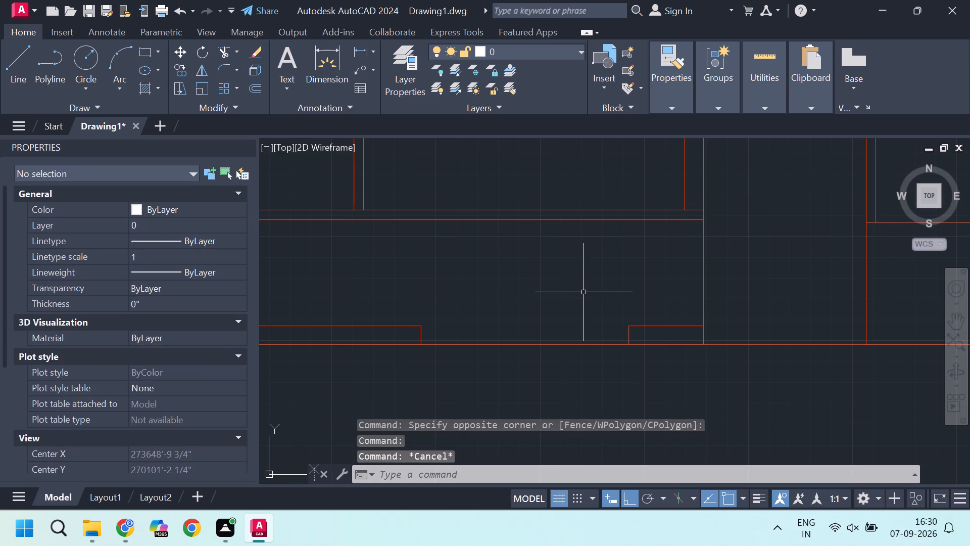
Draw a line across the open upper end of the short partition standing on the southern partition.
scroll(584, 292, down, 2)
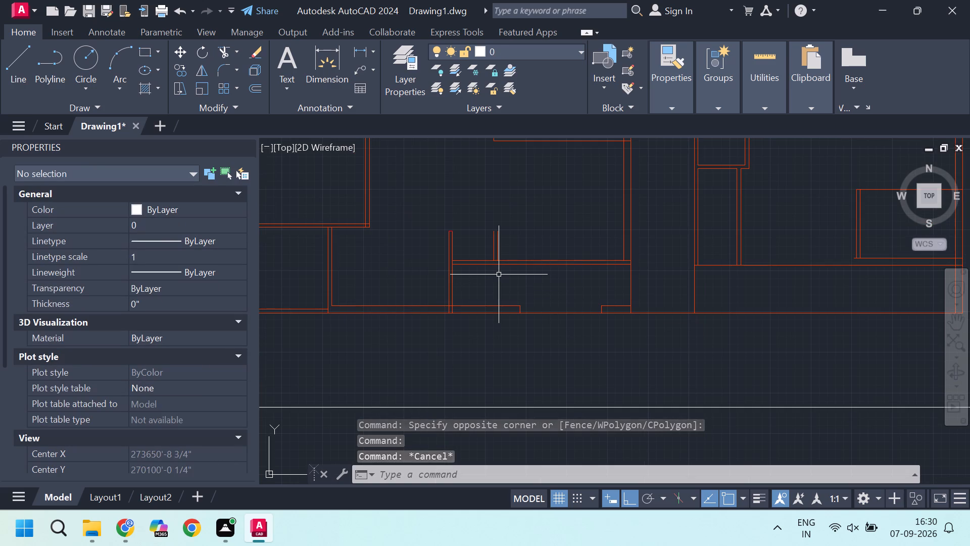
scroll(553, 294, up, 1)
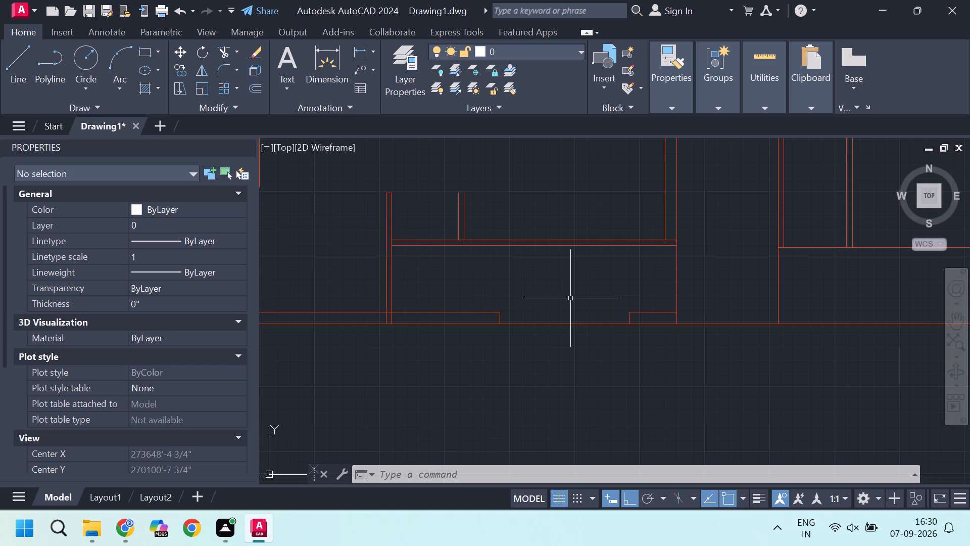
scroll(578, 297, down, 3)
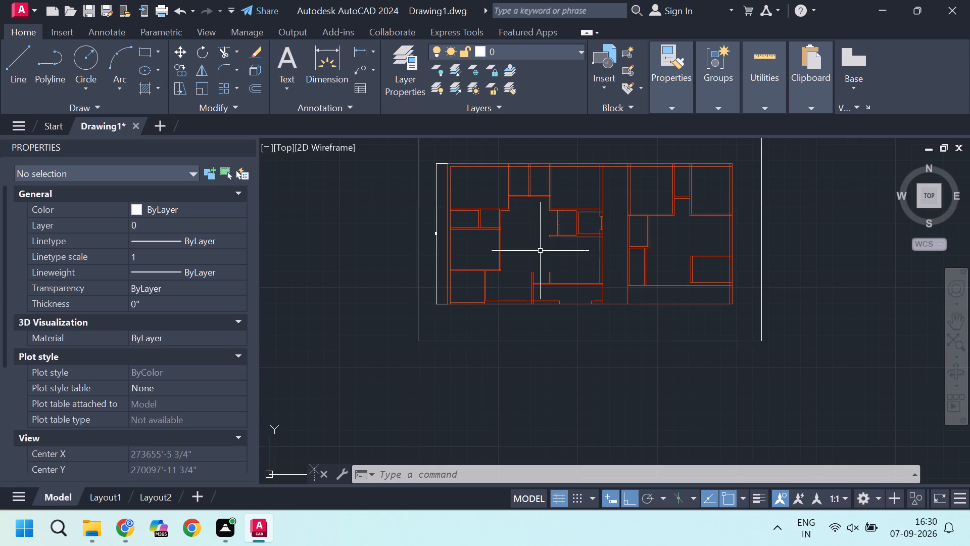
scroll(549, 276, up, 4)
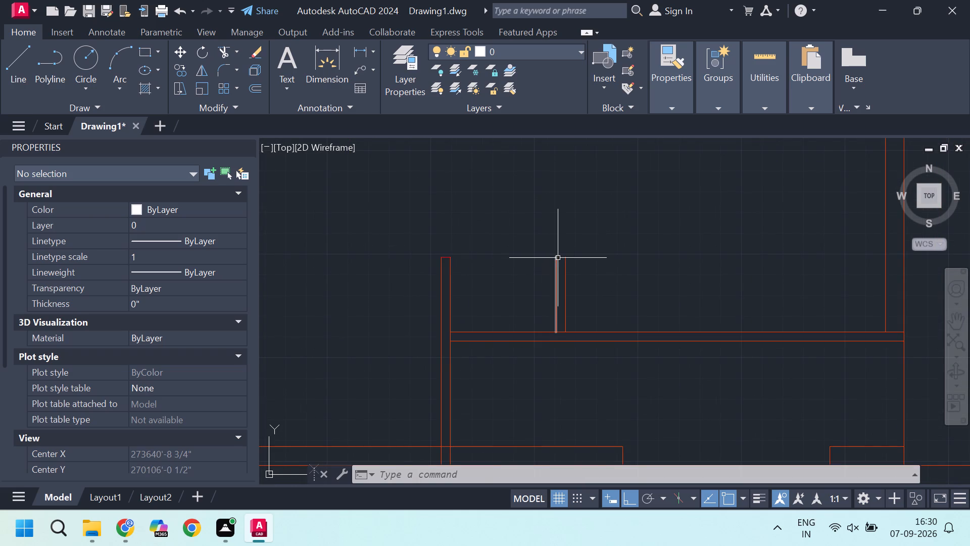
key(l)
key(Return)
click(558, 258)
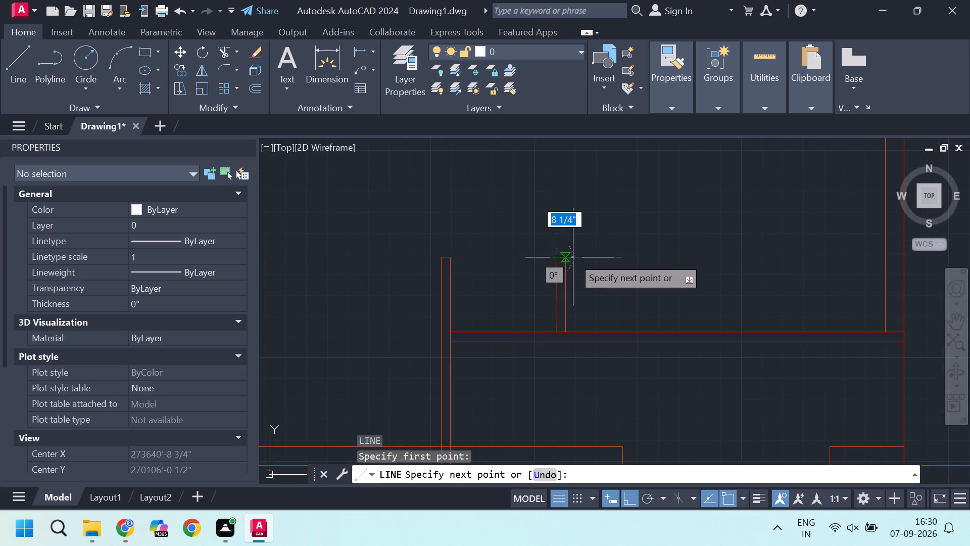
click(566, 257)
key(Escape)
Move the line closing the short partition's upper end to the wall layer.
click(548, 247)
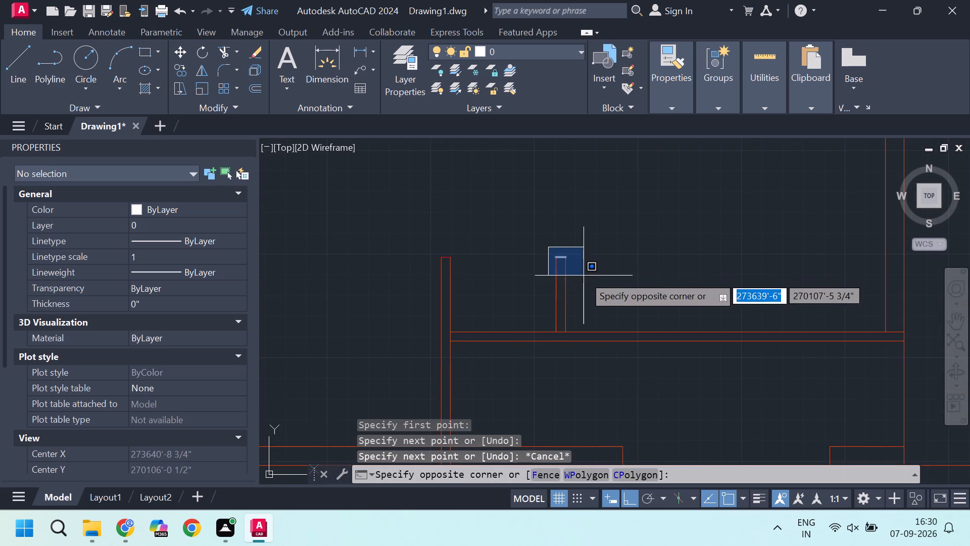
click(584, 276)
scroll(574, 268, up, 3)
double_click(189, 226)
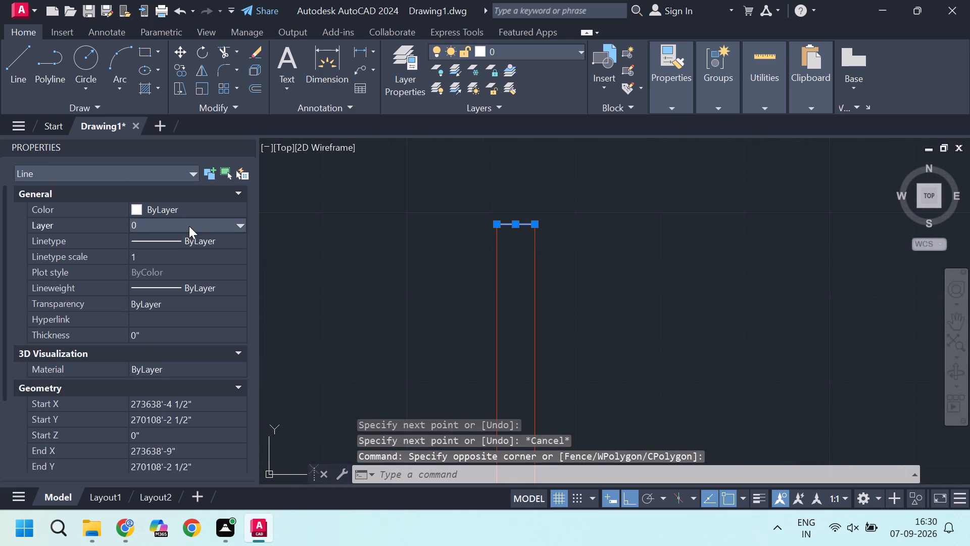
click(136, 339)
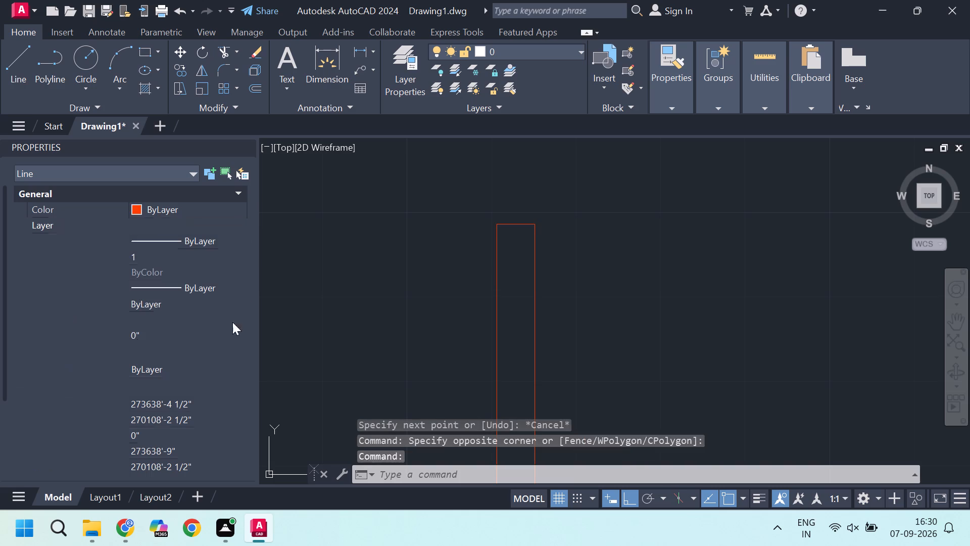
key(Escape)
key(Escape)
Trim the crossing line segments where the southern partition meets the short partition above it and the vertical partition at its west end.
scroll(569, 271, down, 6)
scroll(592, 265, up, 1)
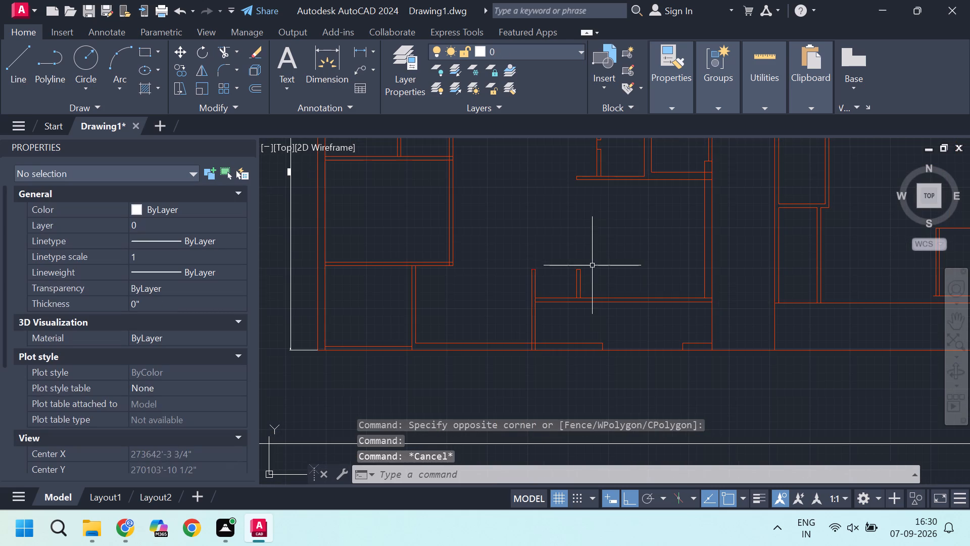
scroll(527, 295, up, 2)
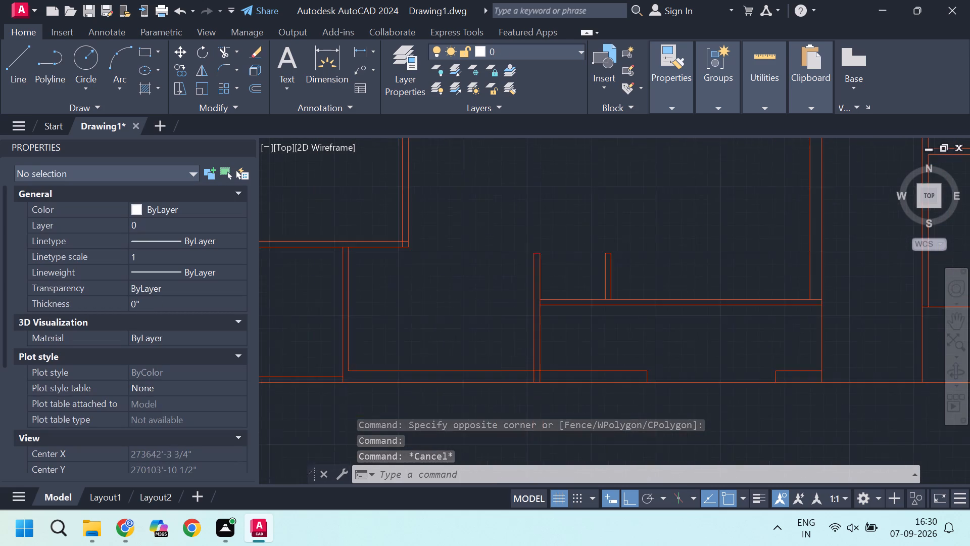
text(tr)
key(Return)
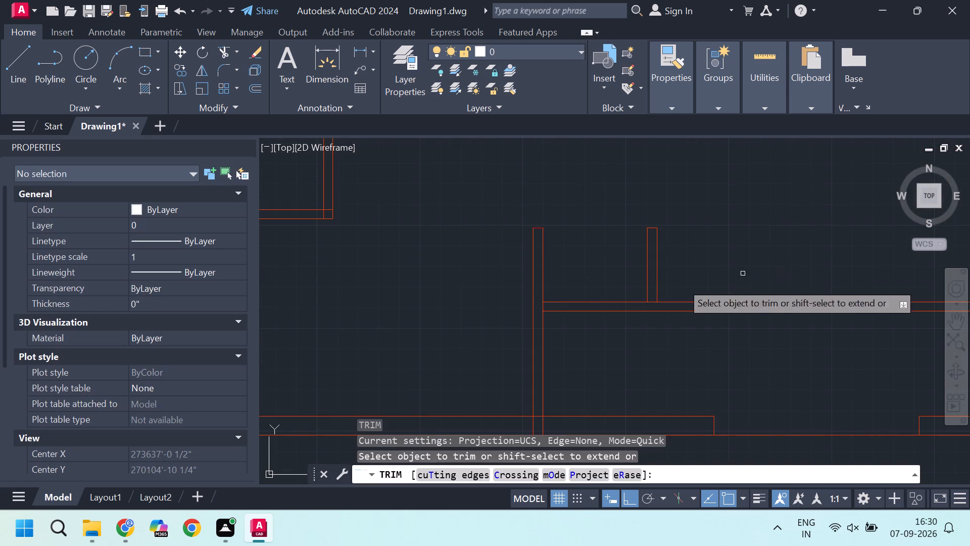
scroll(619, 290, up, 3)
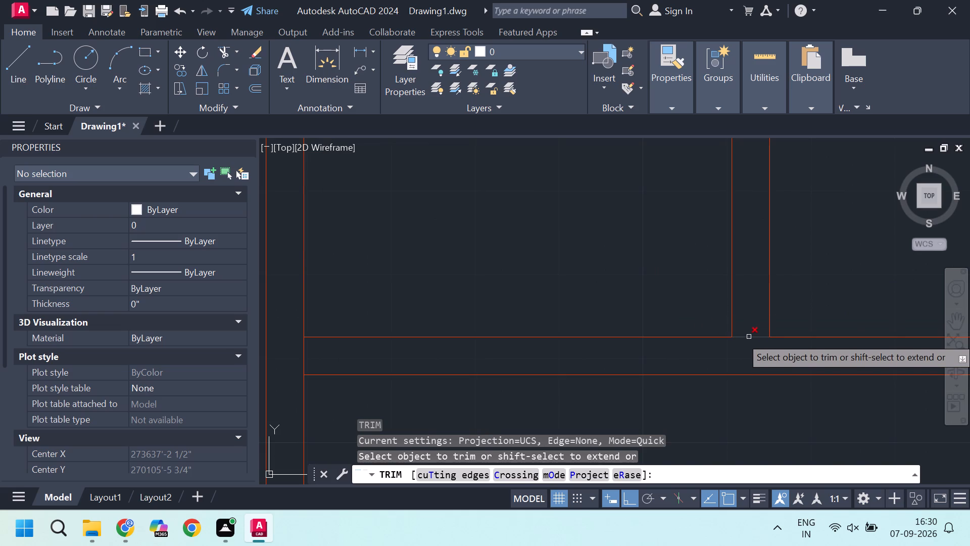
click(749, 337)
scroll(749, 337, down, 1)
scroll(478, 354, up, 1)
click(463, 351)
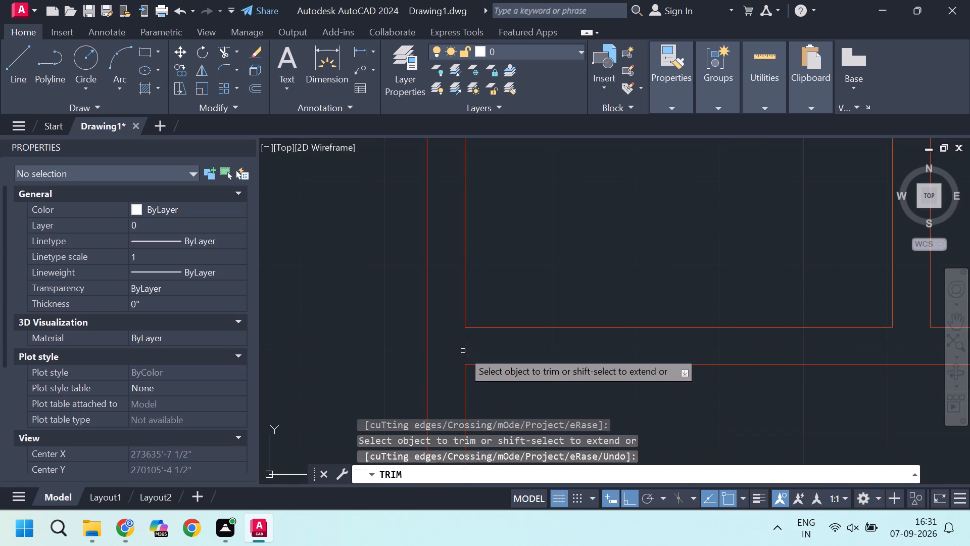
Trim the overlapping line segments where the vertical partition meets the south exterior wall, clearing the wall's interior.
scroll(596, 215, down, 4)
scroll(564, 284, up, 3)
scroll(573, 362, up, 3)
click(667, 360)
click(654, 387)
drag(648, 391, 634, 394)
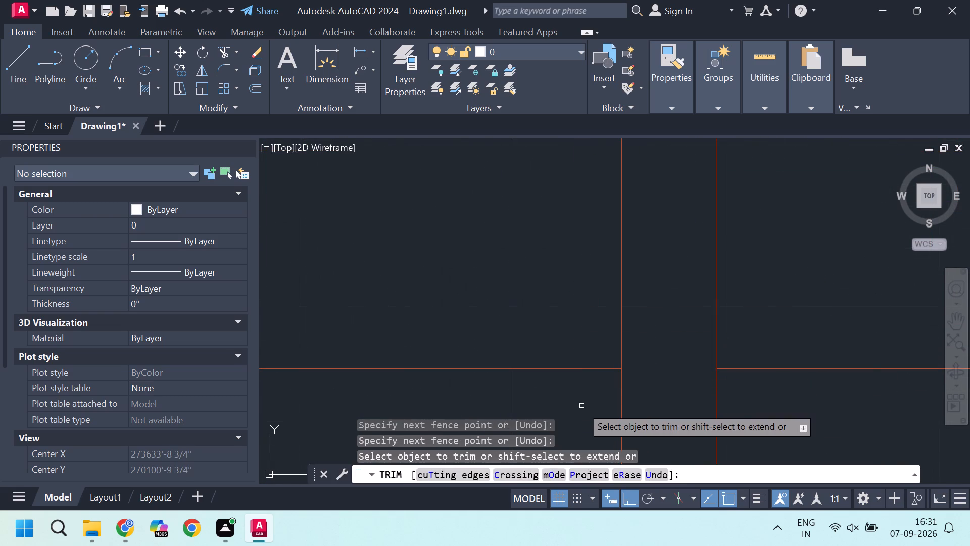
click(581, 406)
click(748, 405)
Trim away the west exterior wall's inner line along the southwest room.
scroll(720, 375, down, 7)
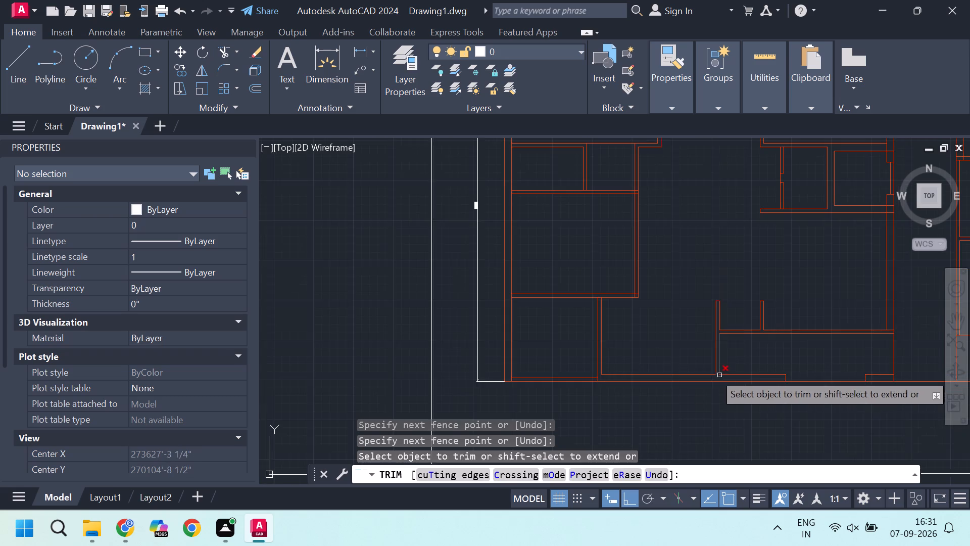
scroll(617, 362, up, 3)
scroll(639, 363, down, 2)
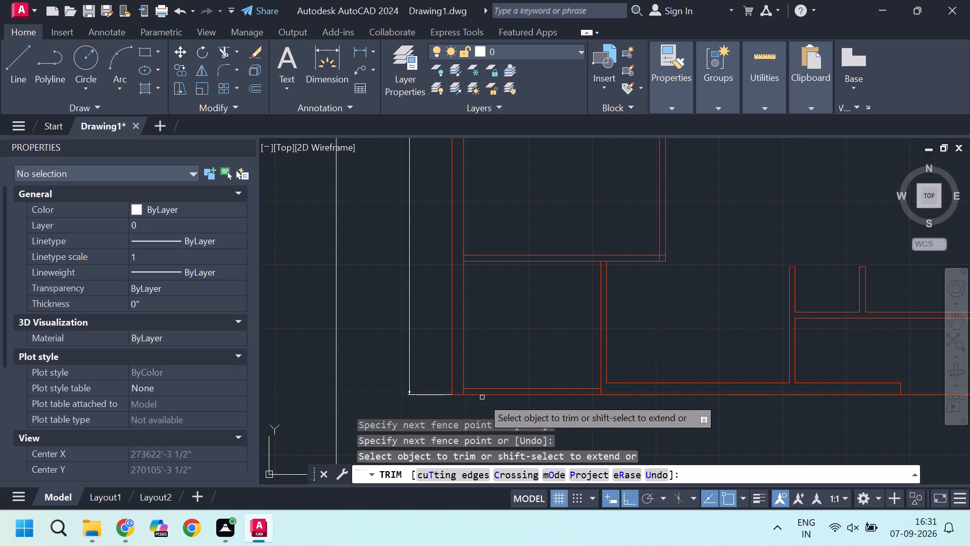
click(464, 325)
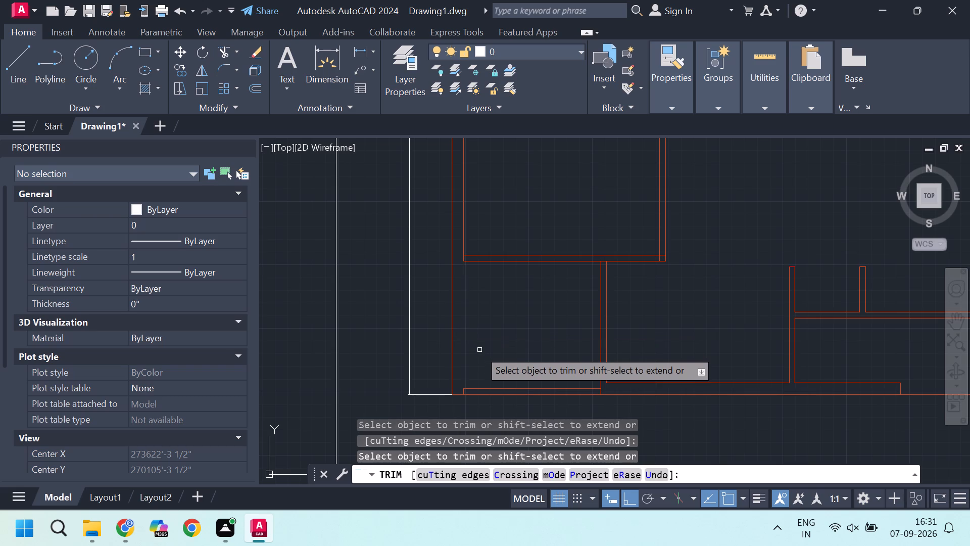
scroll(479, 350, up, 1)
scroll(480, 361, down, 2)
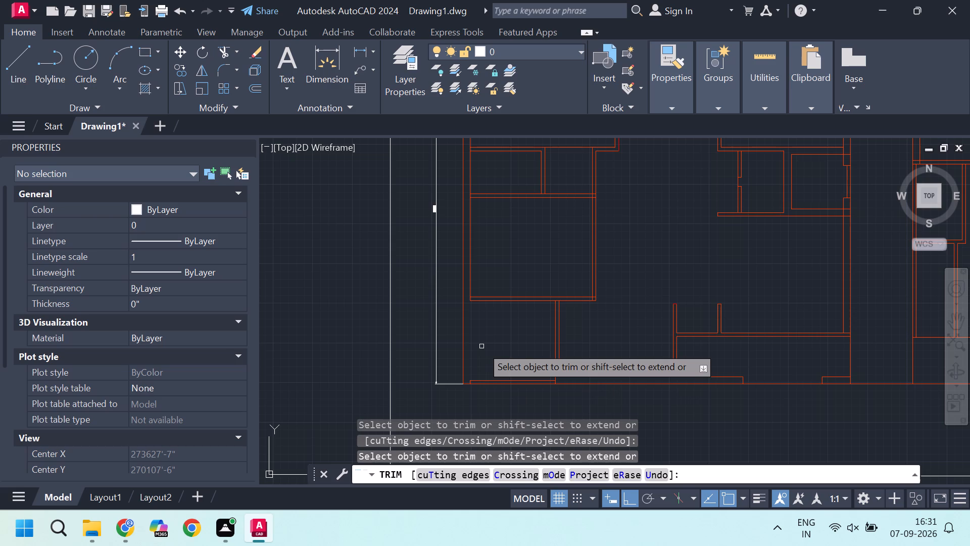
key(Escape)
key(Escape)
Draw a line 4.5" west from the southwest room's inner south wall corner, continuing about 8'-4" up toward the room's north partition.
scroll(476, 367, up, 2)
middle_drag(492, 372, 495, 370)
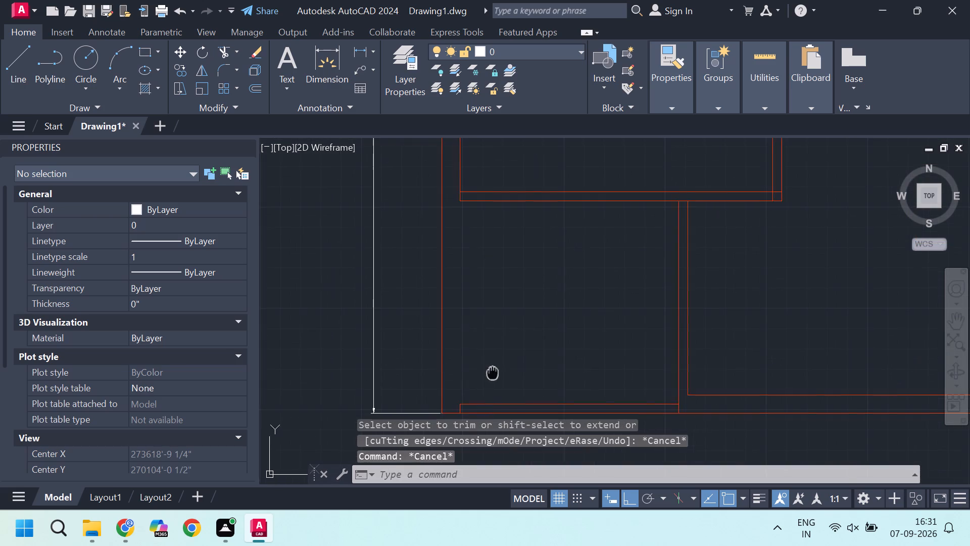
middle_drag(495, 370, 505, 354)
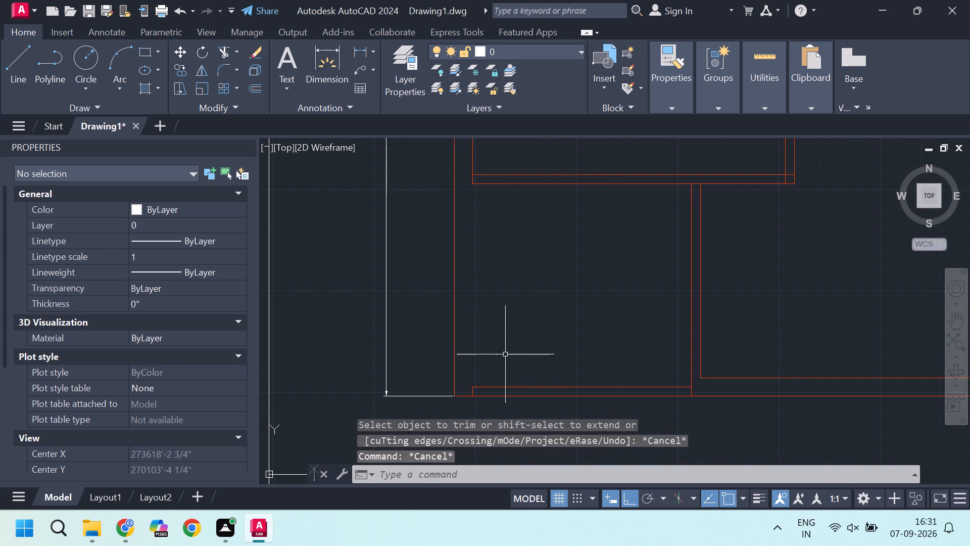
key(l)
key(Return)
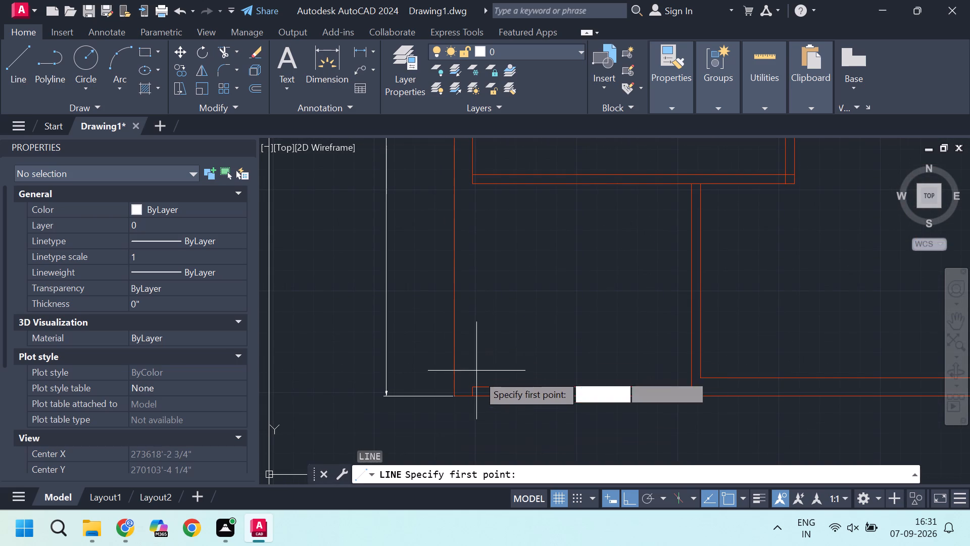
scroll(481, 381, up, 3)
drag(455, 398, 451, 398)
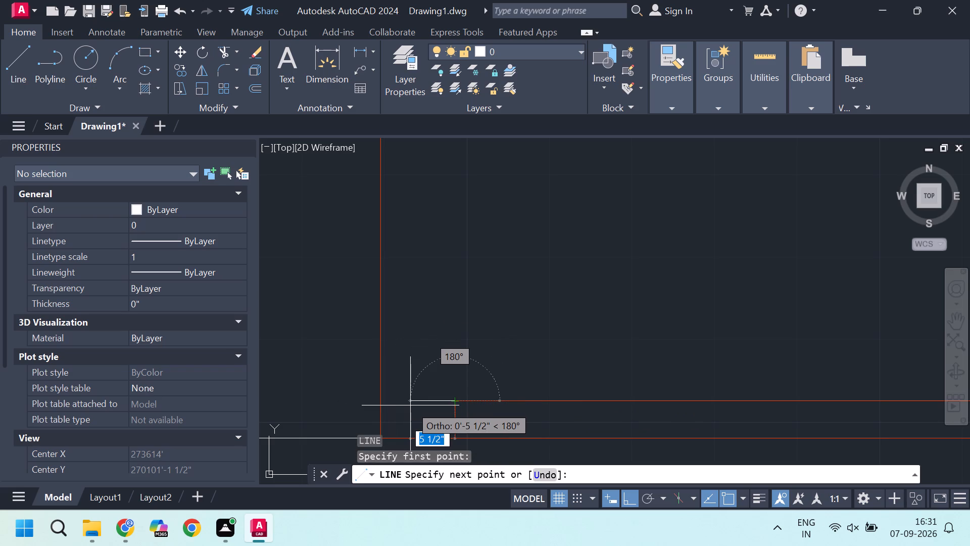
key(4)
text(.5)
key(Return)
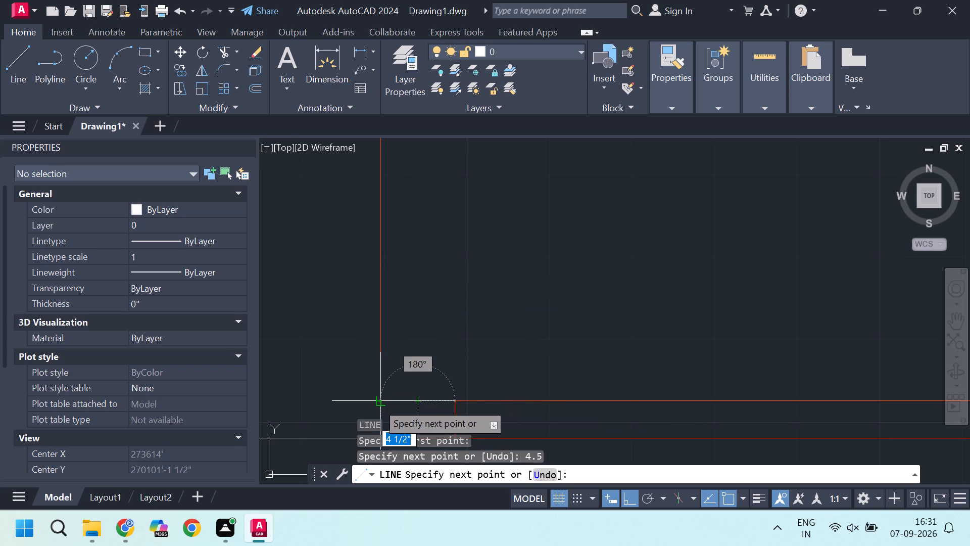
scroll(406, 309, down, 4)
scroll(411, 210, up, 3)
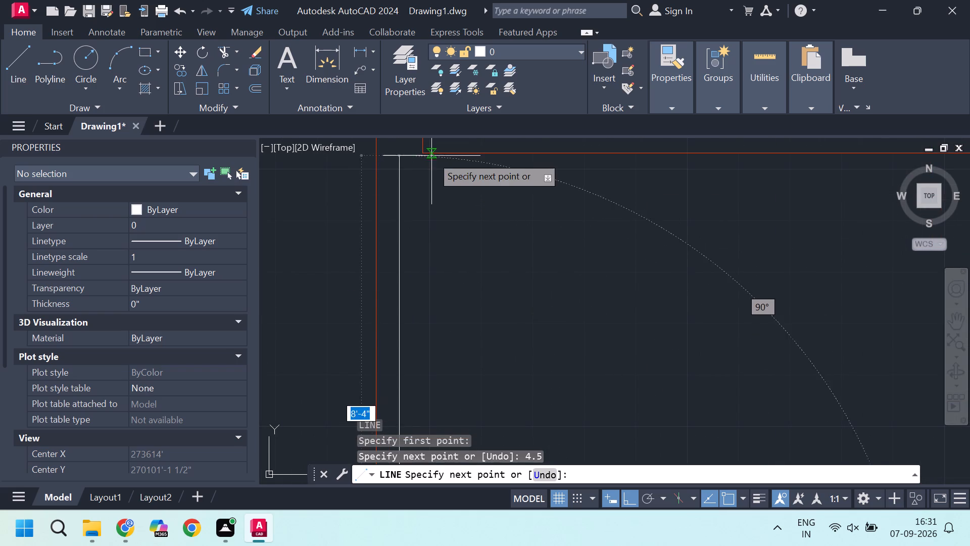
click(395, 157)
key(Escape)
key(Escape)
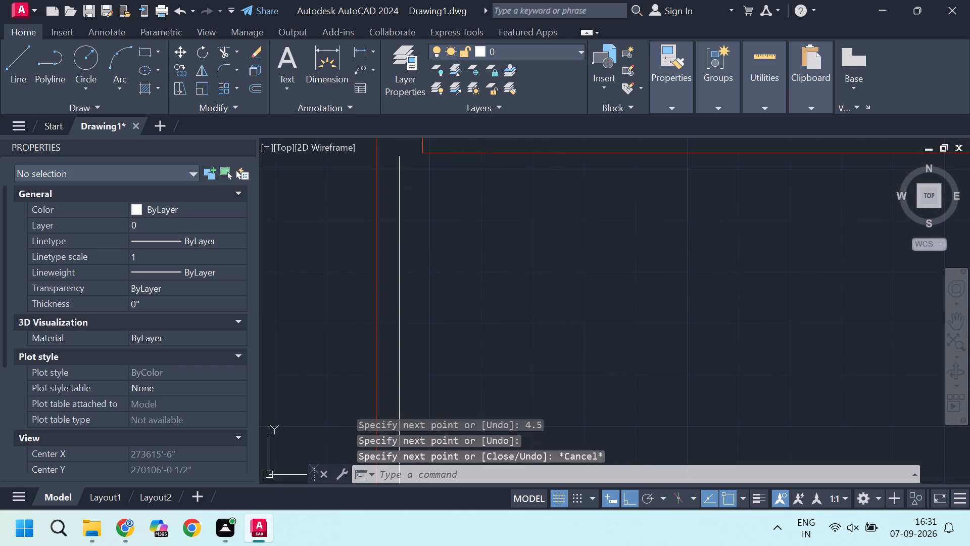
Draw a 9" horizontal line across the west exterior wall, from the north partition's lower corner to the wall's outer line.
middle_drag(416, 163, 415, 312)
key(l)
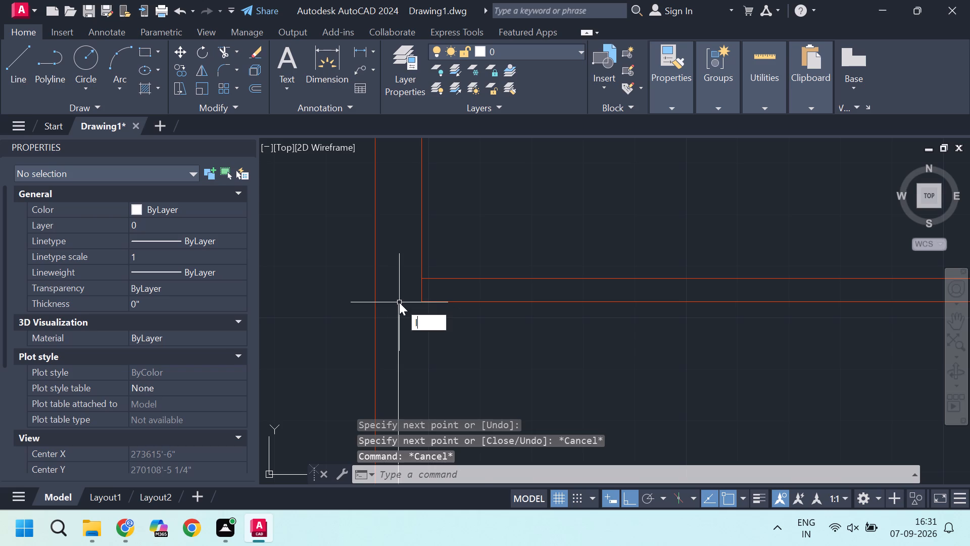
key(Return)
scroll(399, 302, up, 3)
drag(486, 296, 481, 296)
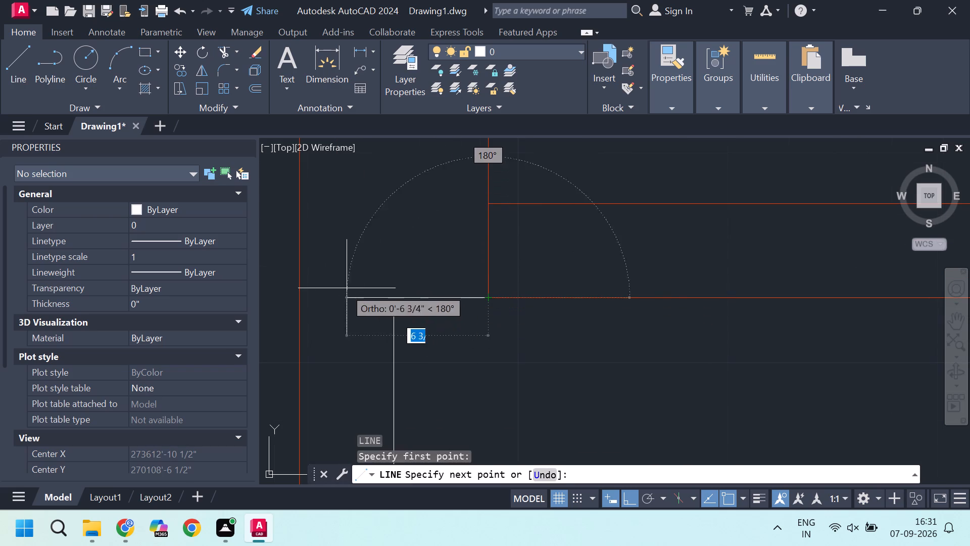
click(300, 302)
key(Escape)
key(Escape)
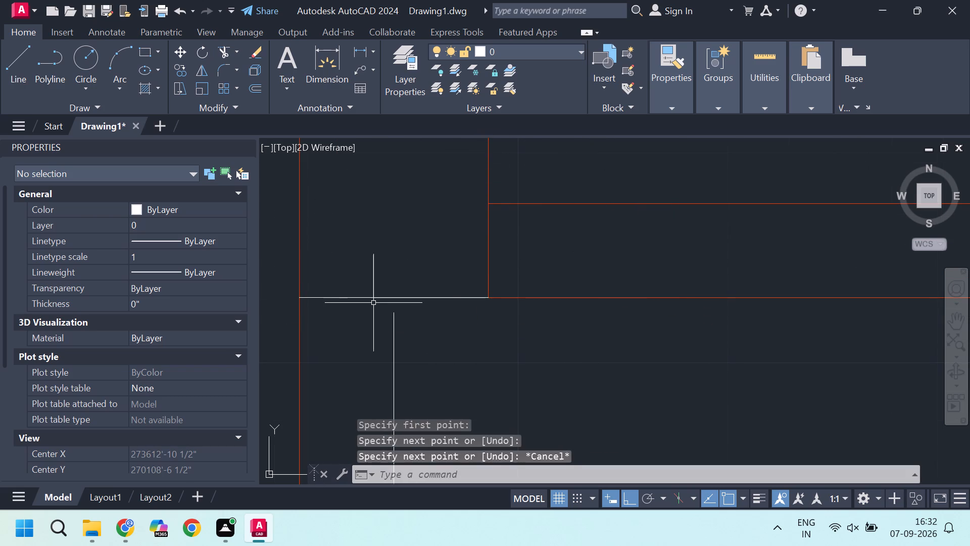
Move the 9" line across the west exterior wall to the wall layer.
click(383, 296)
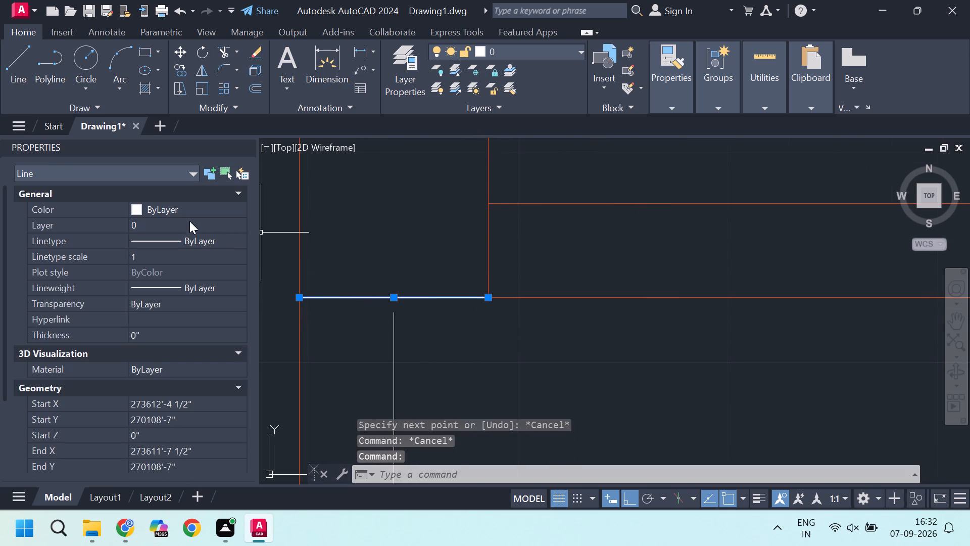
double_click(179, 222)
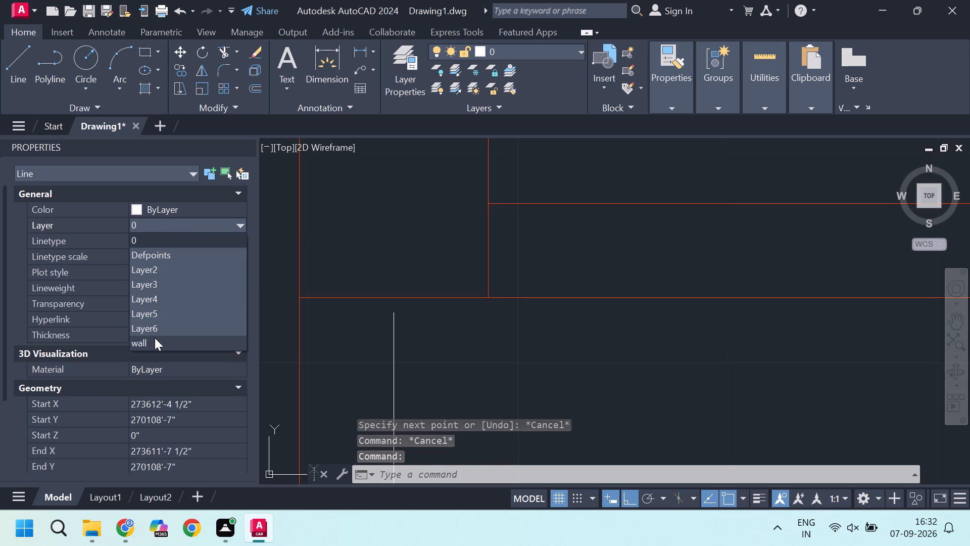
click(155, 338)
key(Escape)
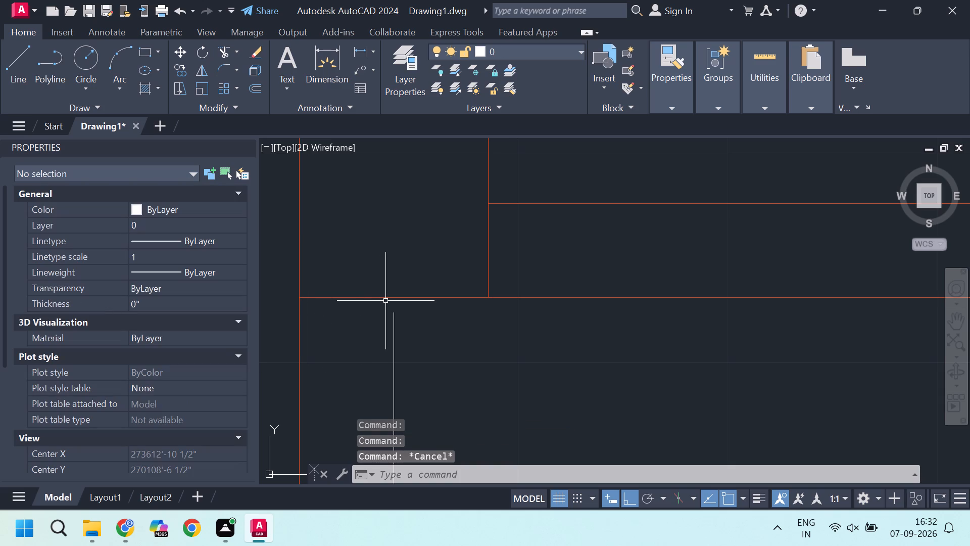
Stretch the upper end of the southwest room's new vertical line up to meet the 9" cross line.
scroll(385, 301, down, 2)
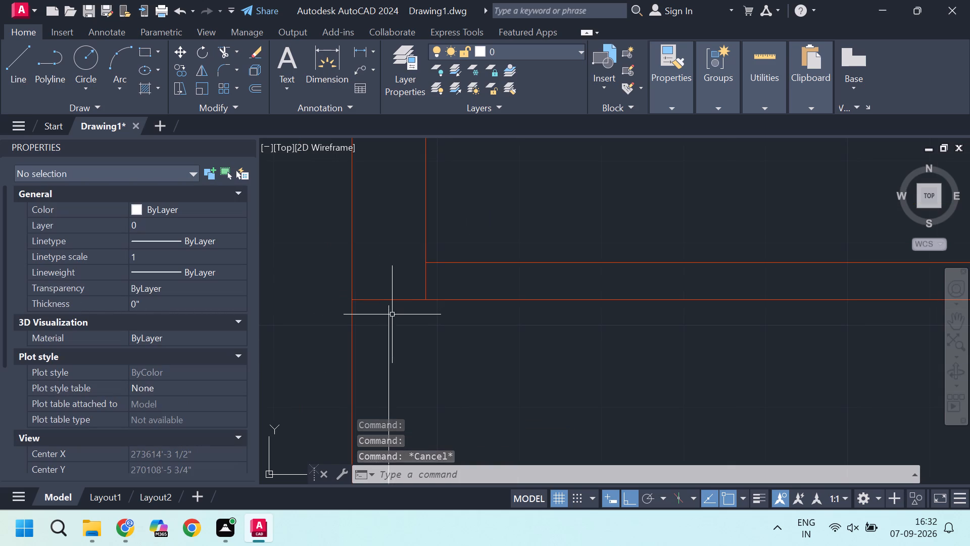
click(391, 314)
scroll(387, 311, up, 2)
click(393, 299)
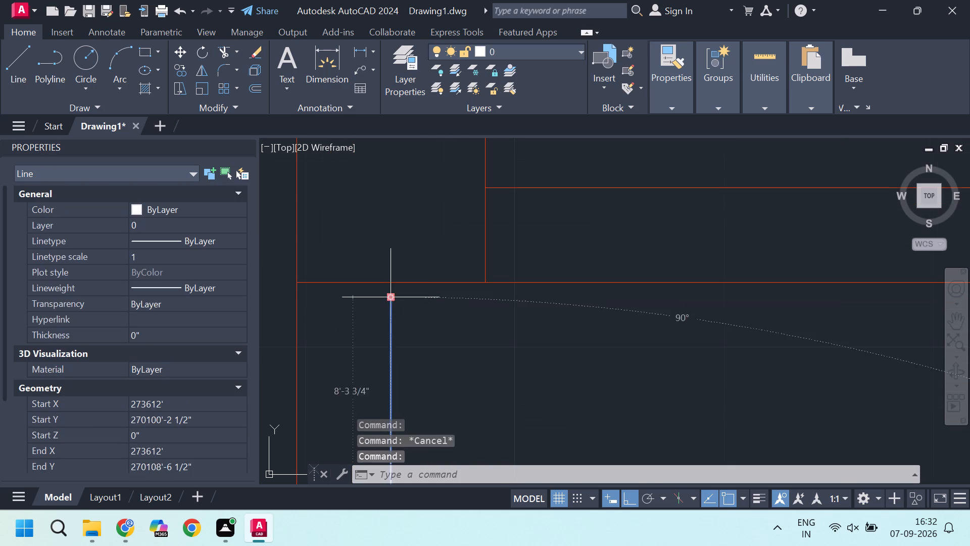
click(393, 280)
key(Escape)
Move the southwest room's new vertical inner line and its 4.5" horizontal line to the wall layer.
scroll(402, 275, down, 4)
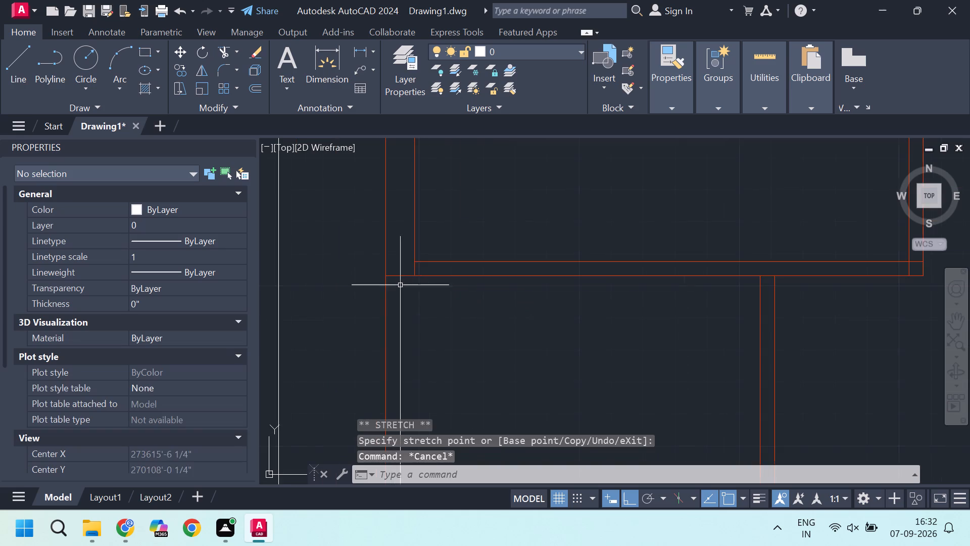
scroll(400, 294, down, 4)
scroll(373, 281, up, 1)
scroll(383, 352, up, 3)
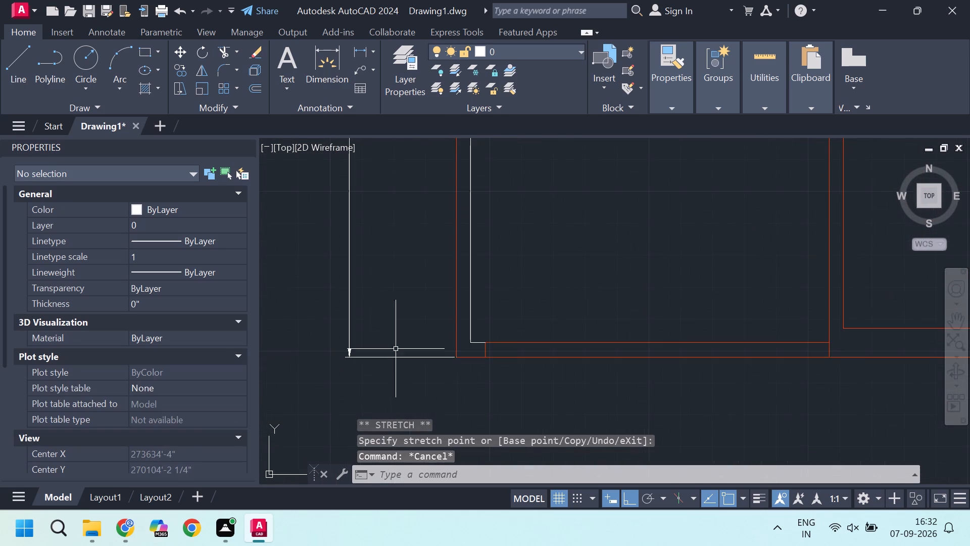
scroll(459, 308, up, 2)
click(508, 314)
click(469, 279)
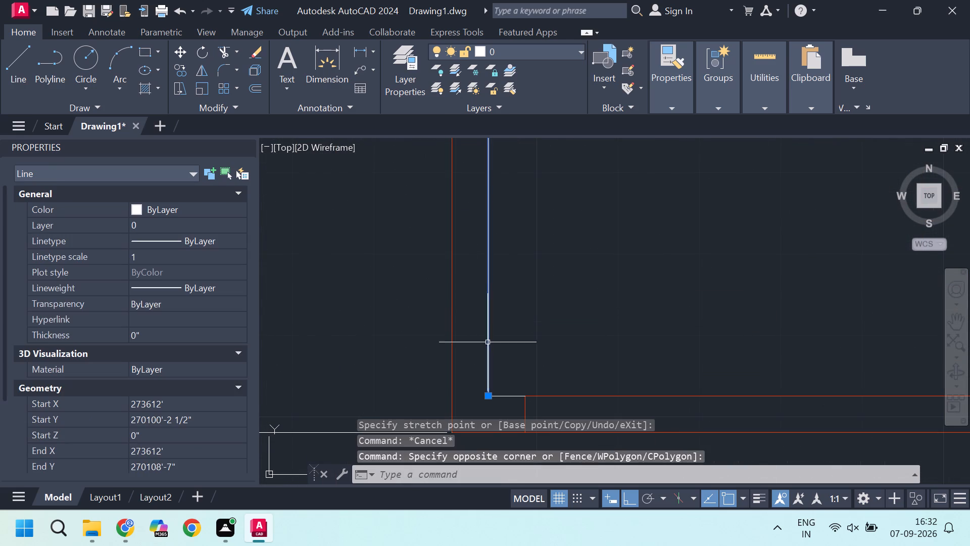
scroll(511, 364, up, 2)
middle_drag(509, 327, 514, 223)
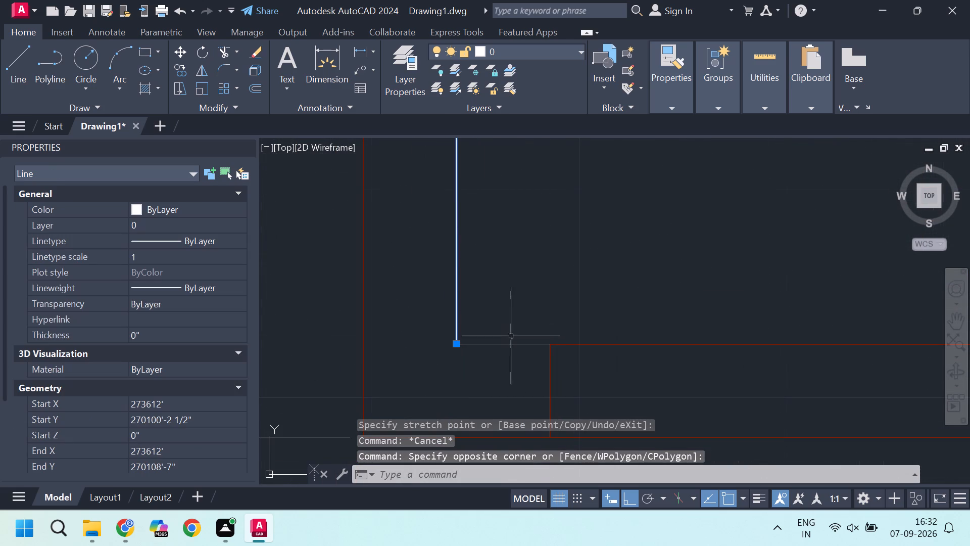
drag(484, 378, 483, 372)
click(467, 315)
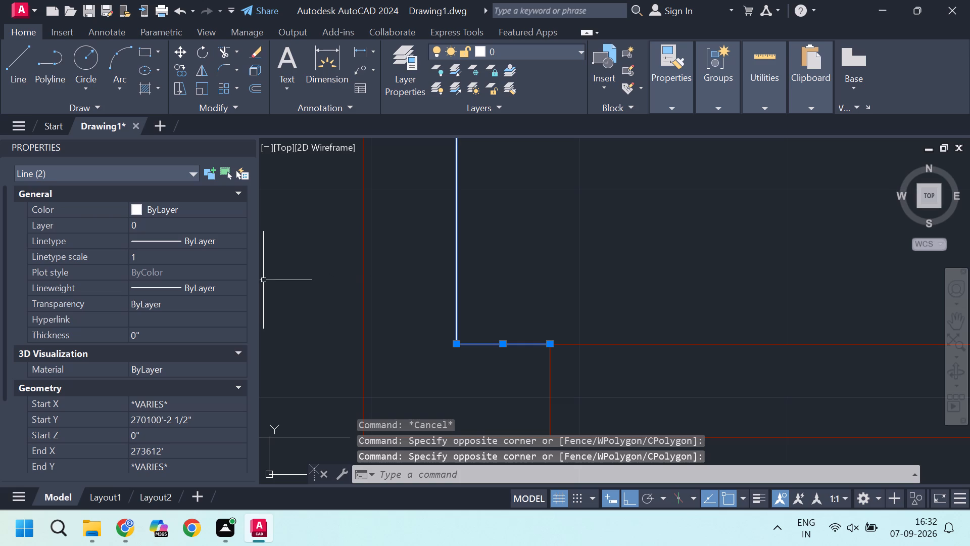
double_click(185, 221)
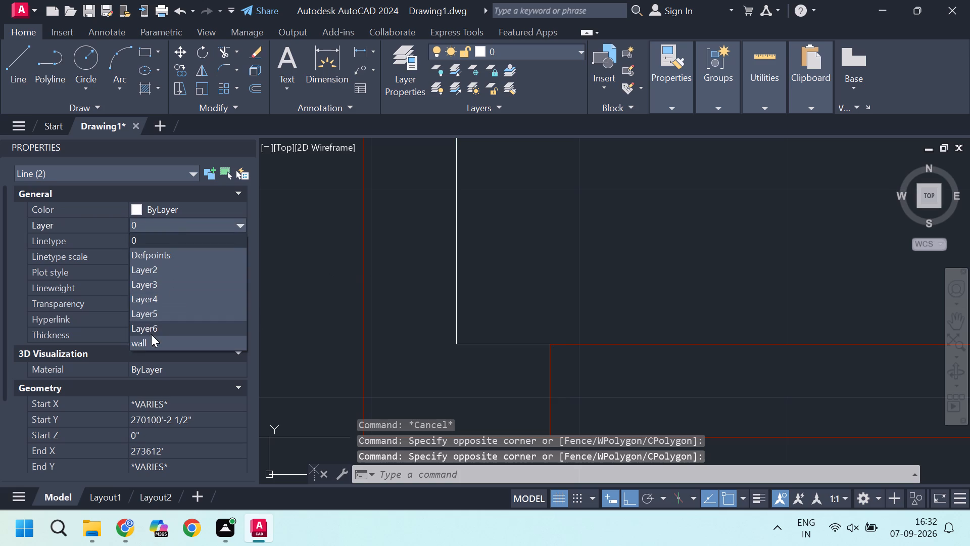
click(149, 341)
key(Escape)
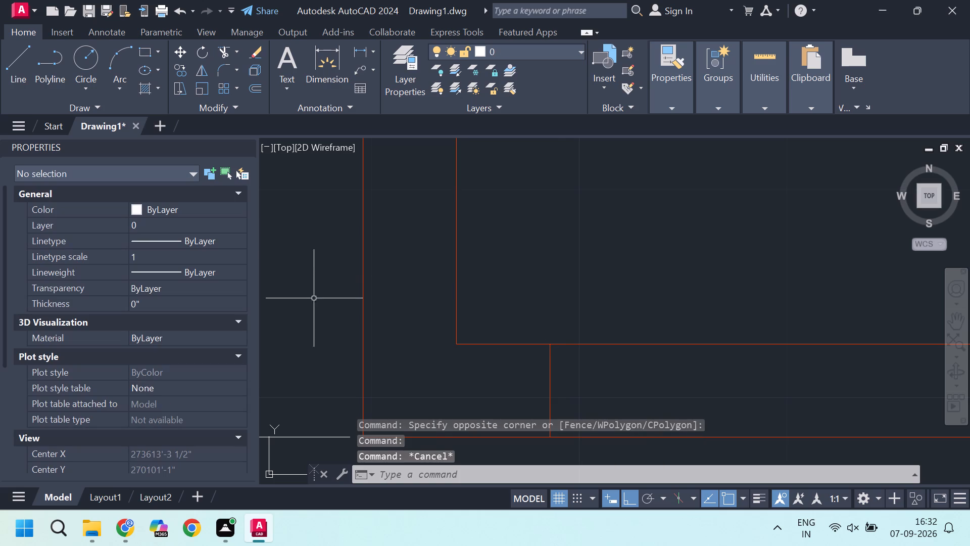
Delete the short vertical line crossing the south exterior wall near the plan's southwest corner.
scroll(448, 314, down, 1)
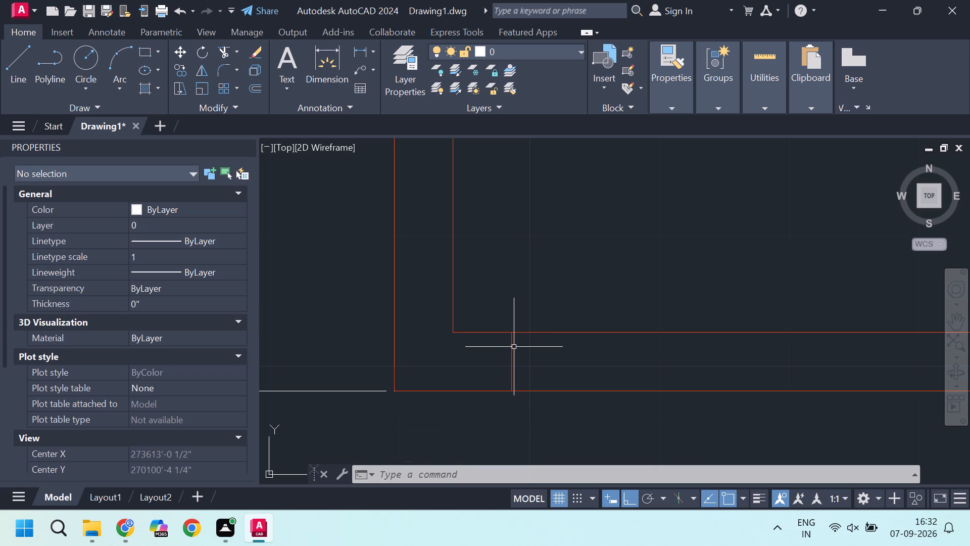
scroll(515, 345, down, 2)
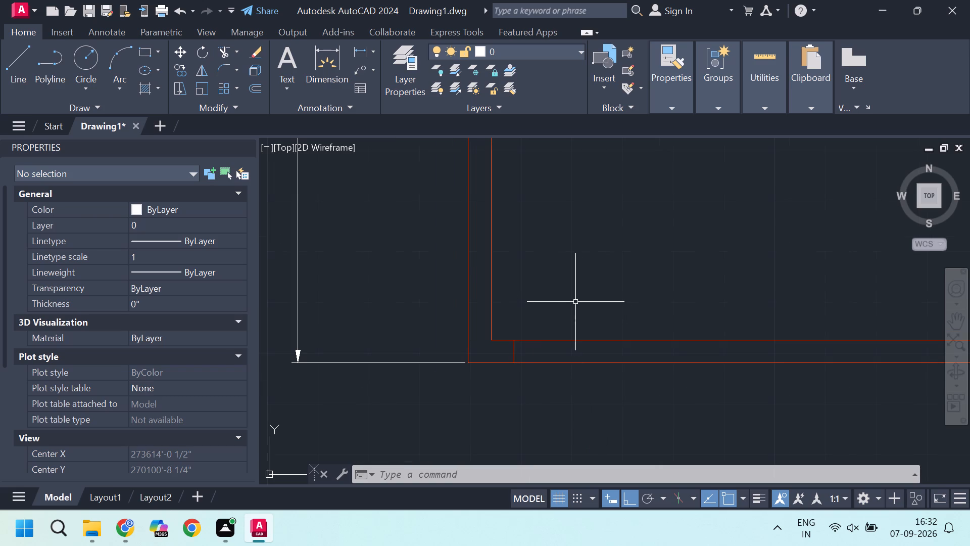
scroll(529, 323, up, 2)
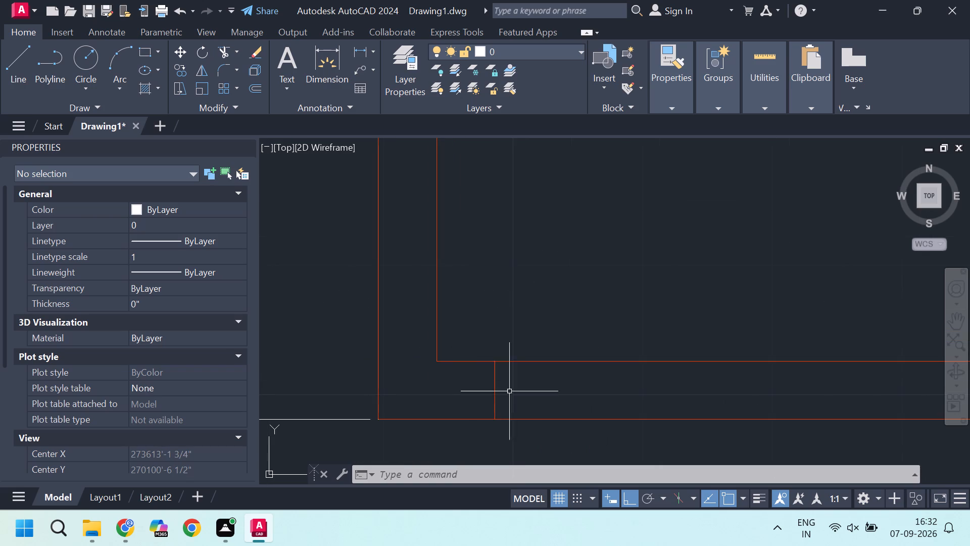
click(494, 388)
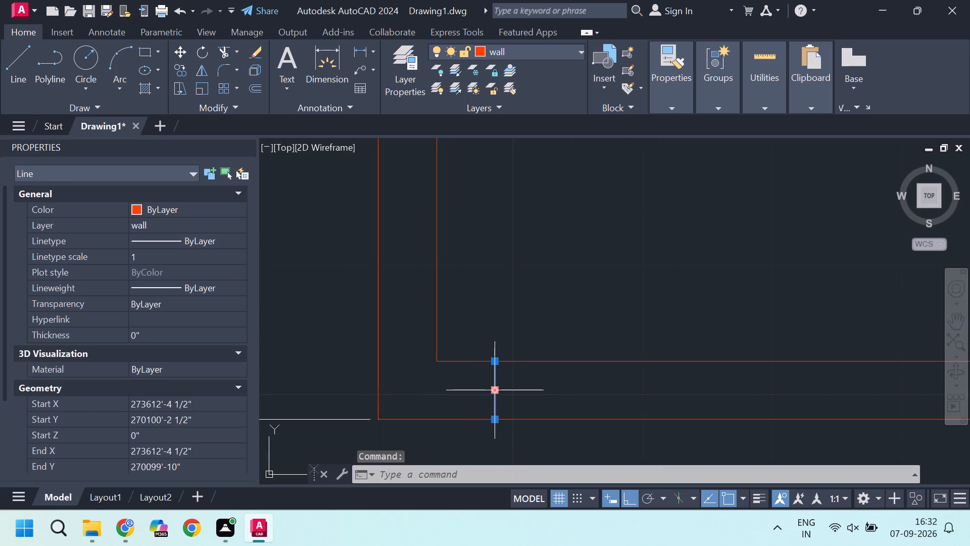
key(Delete)
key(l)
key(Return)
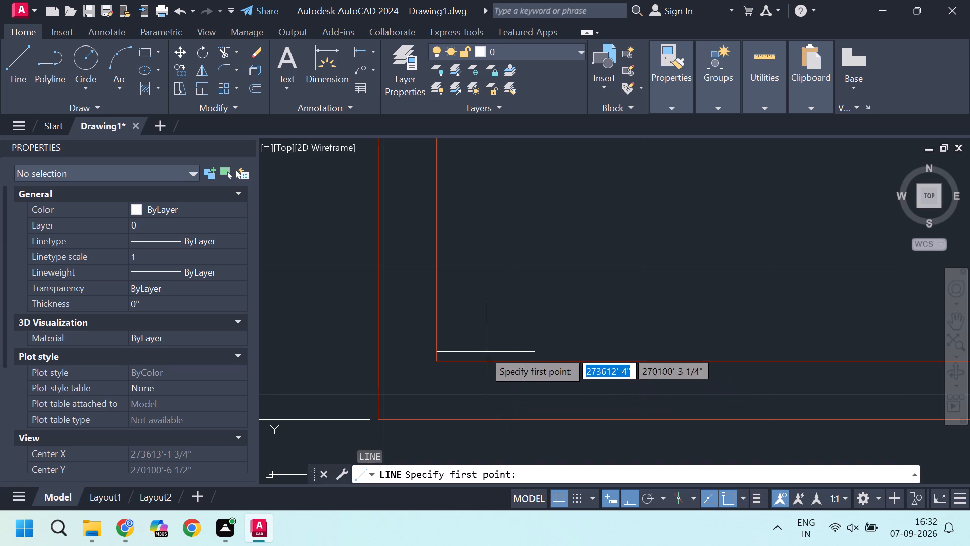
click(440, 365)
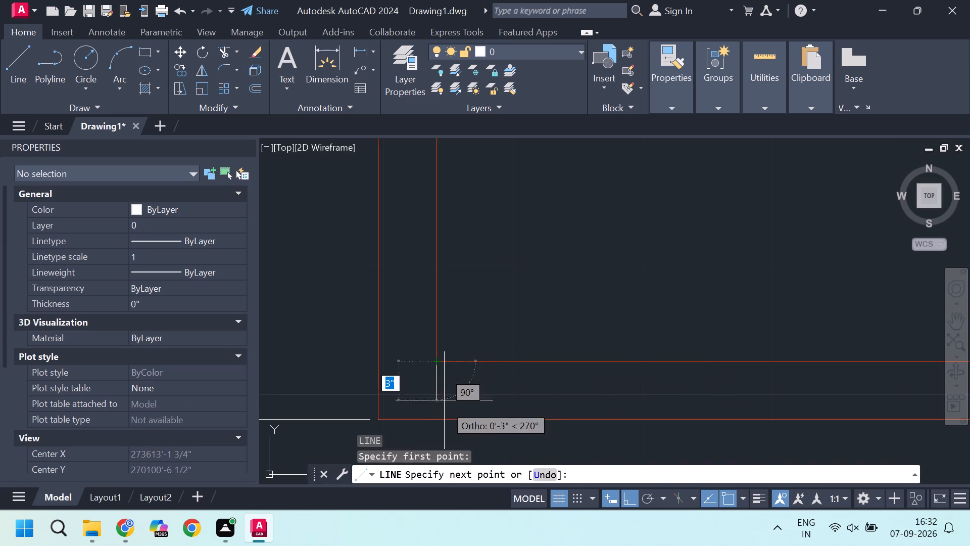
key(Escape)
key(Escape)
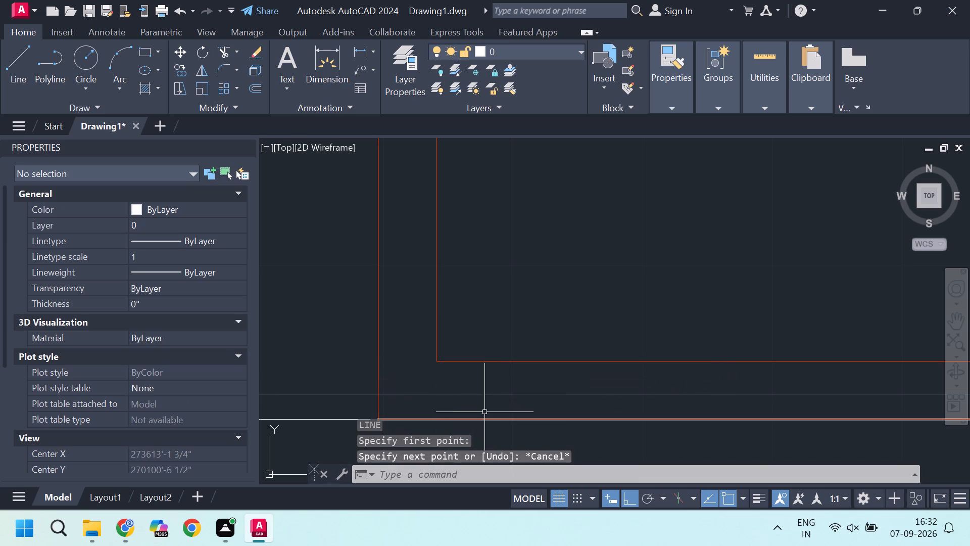
Examine the whole floor plan and the north exterior wall around the two small adjoining north rooms.
scroll(554, 390, down, 6)
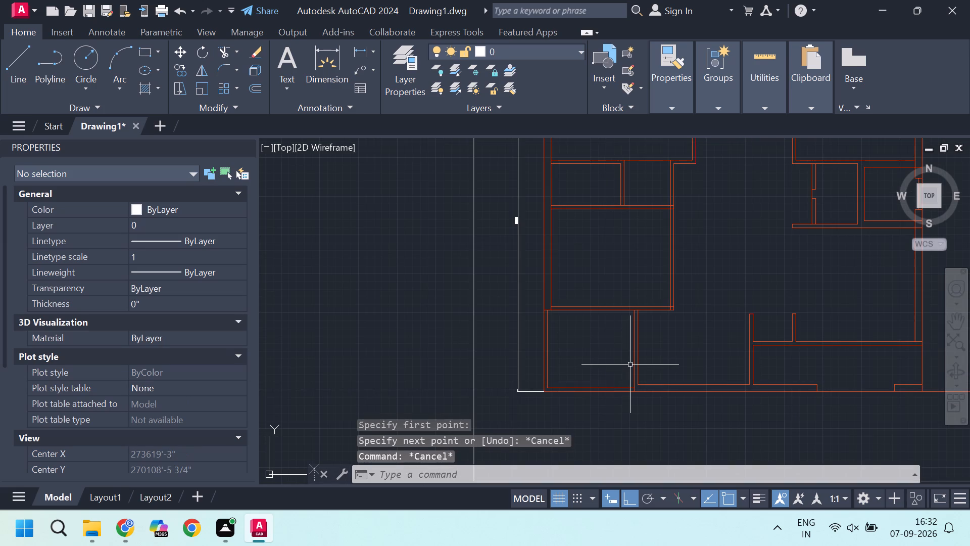
scroll(675, 364, up, 2)
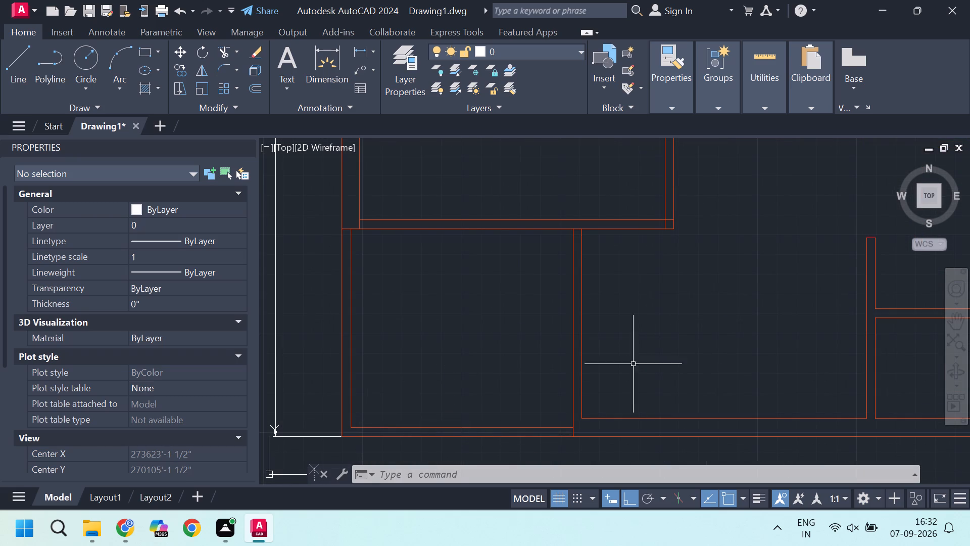
scroll(628, 358, down, 2)
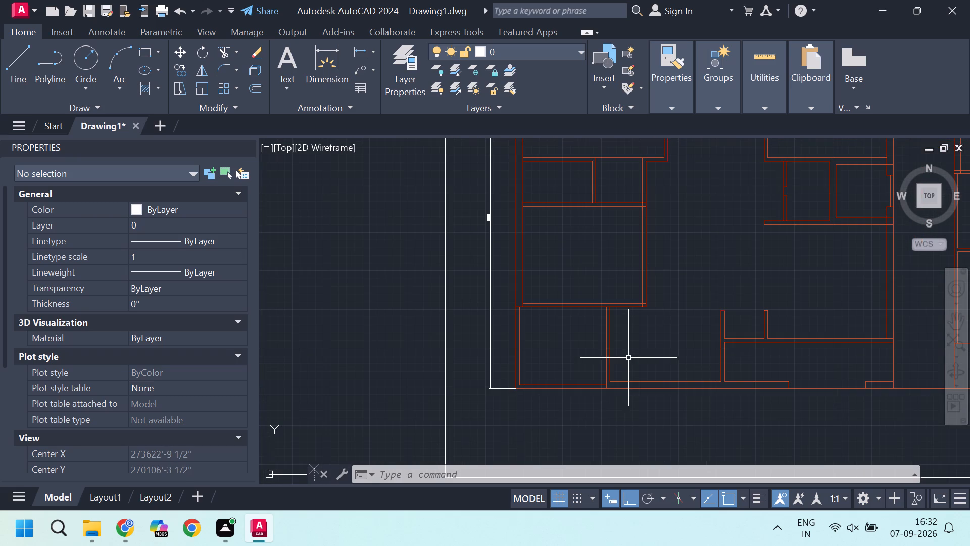
middle_drag(684, 286, 603, 363)
scroll(598, 367, down, 2)
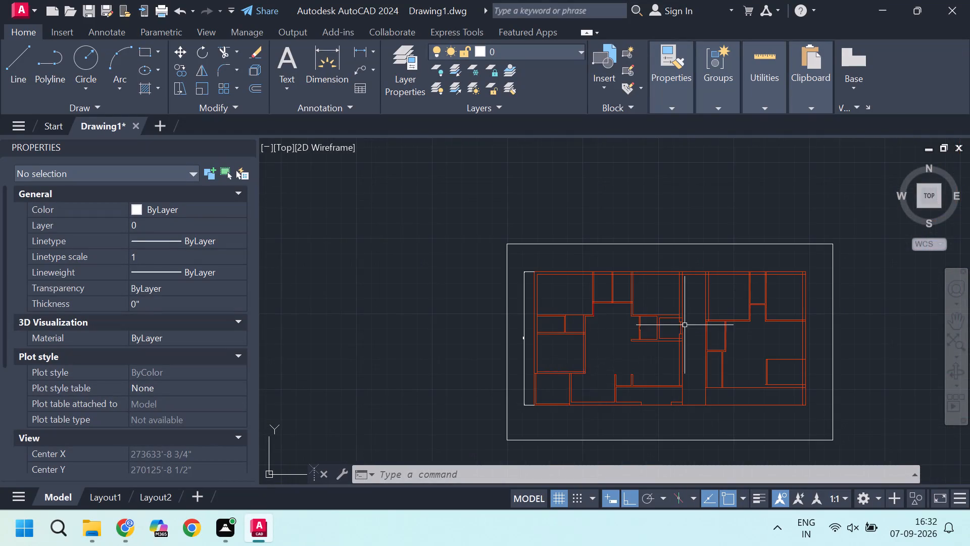
scroll(622, 333, up, 1)
middle_drag(744, 361, 614, 335)
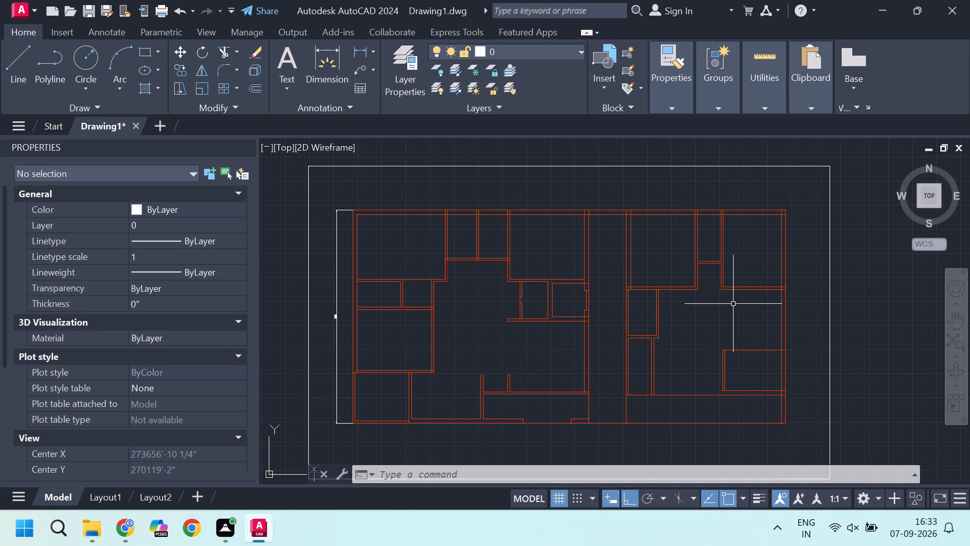
scroll(444, 212, up, 2)
scroll(505, 258, down, 3)
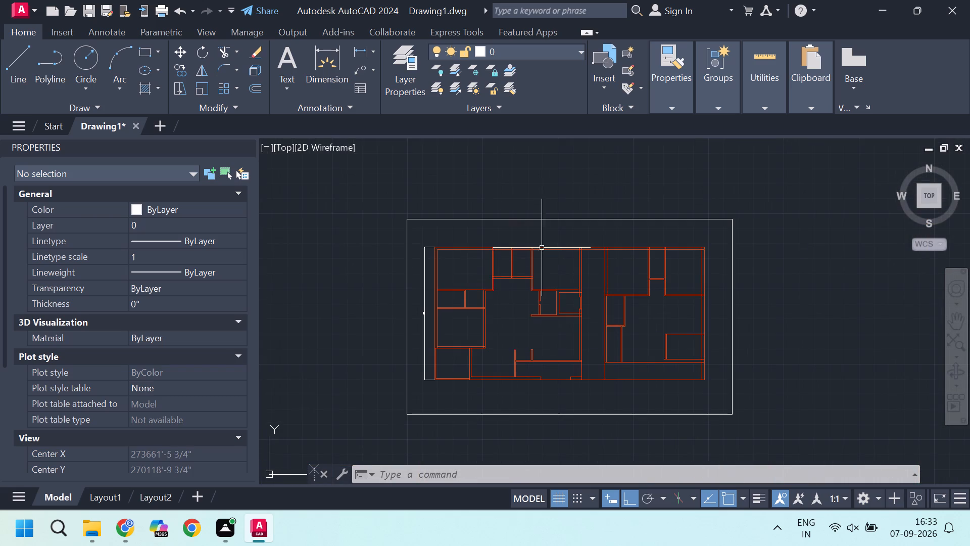
scroll(518, 248, up, 2)
scroll(484, 223, down, 1)
scroll(385, 211, up, 2)
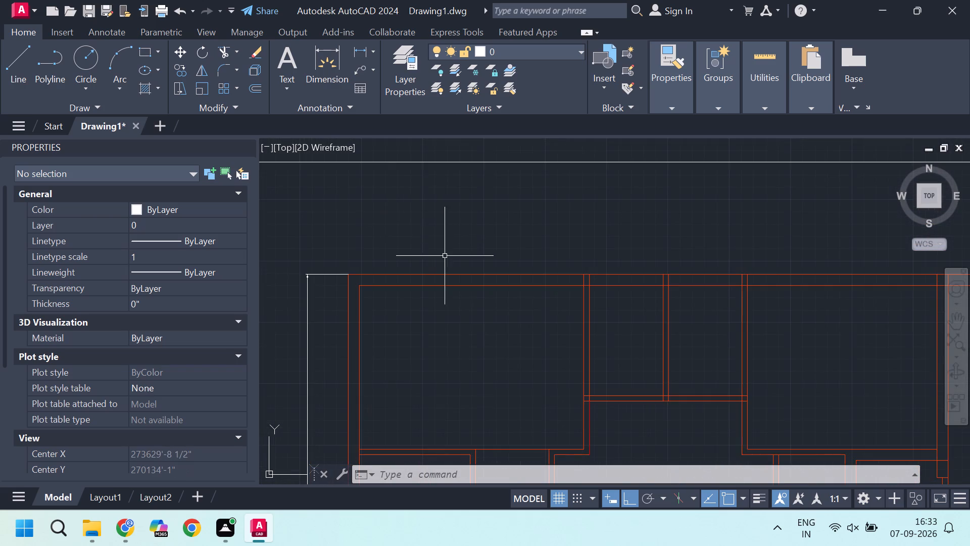
scroll(421, 250, down, 3)
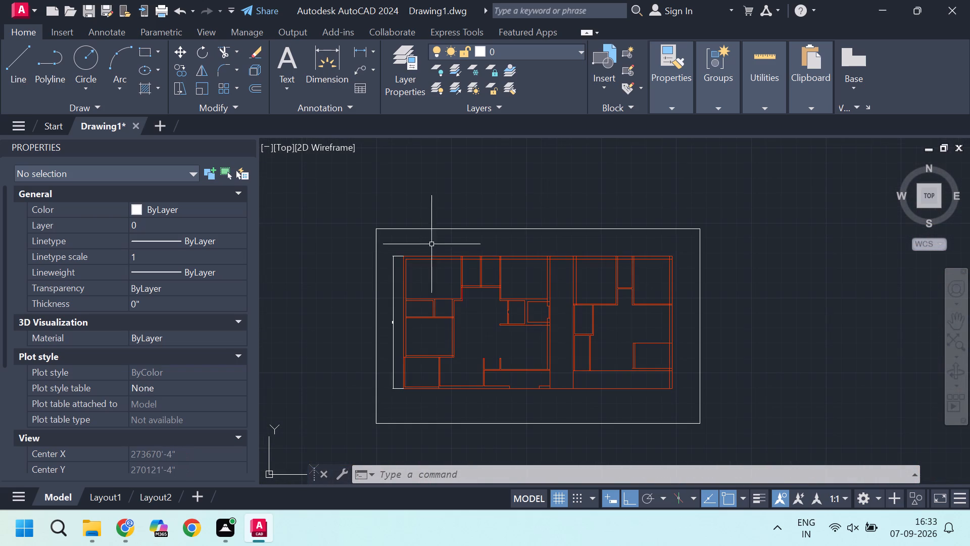
scroll(543, 296, up, 1)
scroll(431, 221, up, 3)
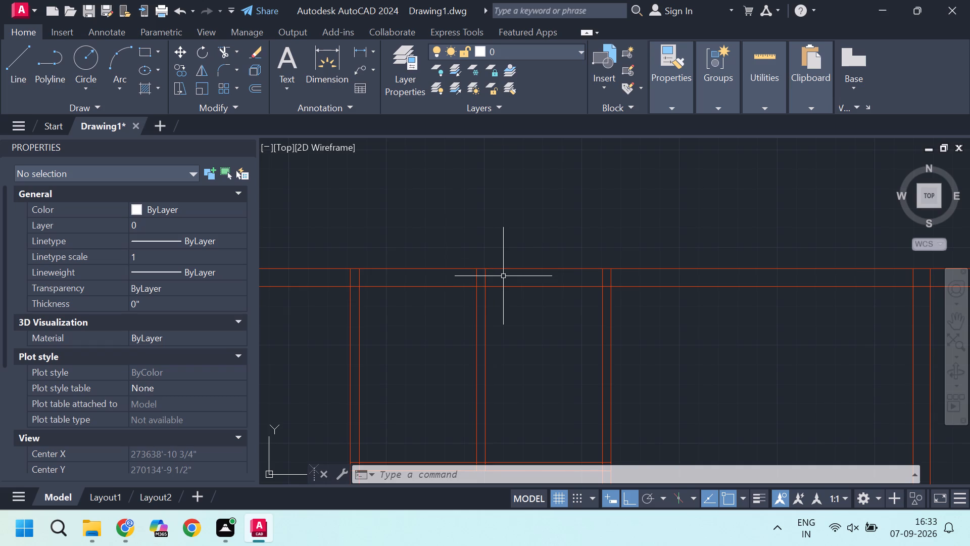
scroll(501, 275, down, 1)
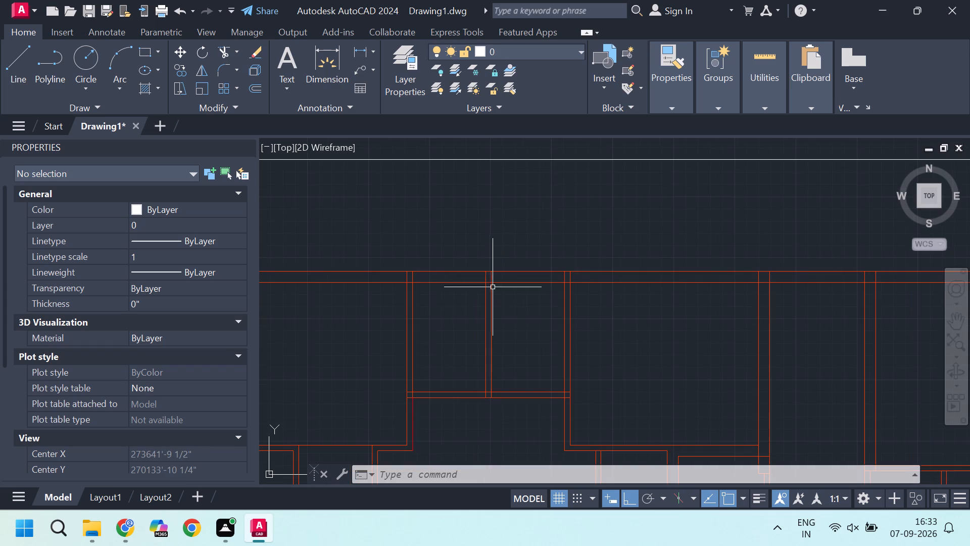
scroll(456, 372, up, 1)
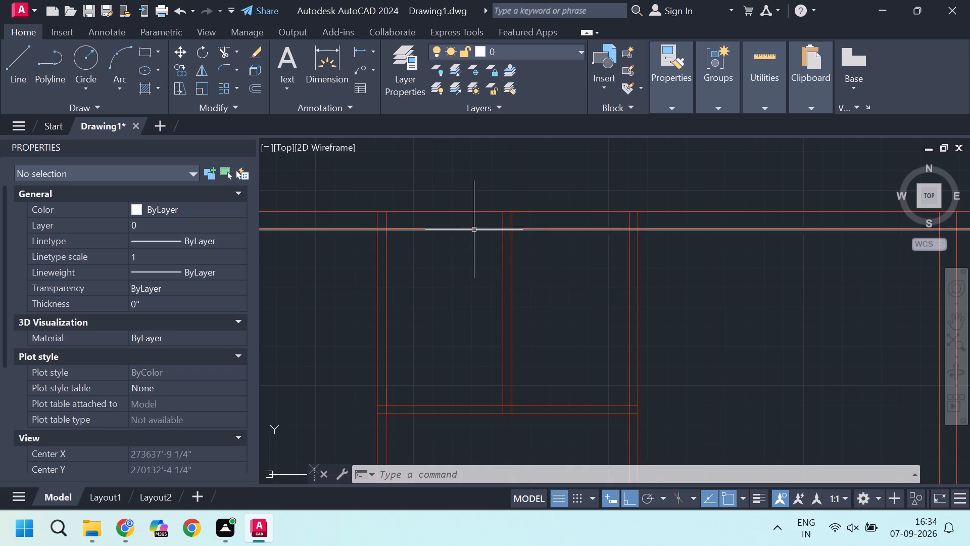
scroll(474, 230, down, 2)
scroll(469, 229, up, 3)
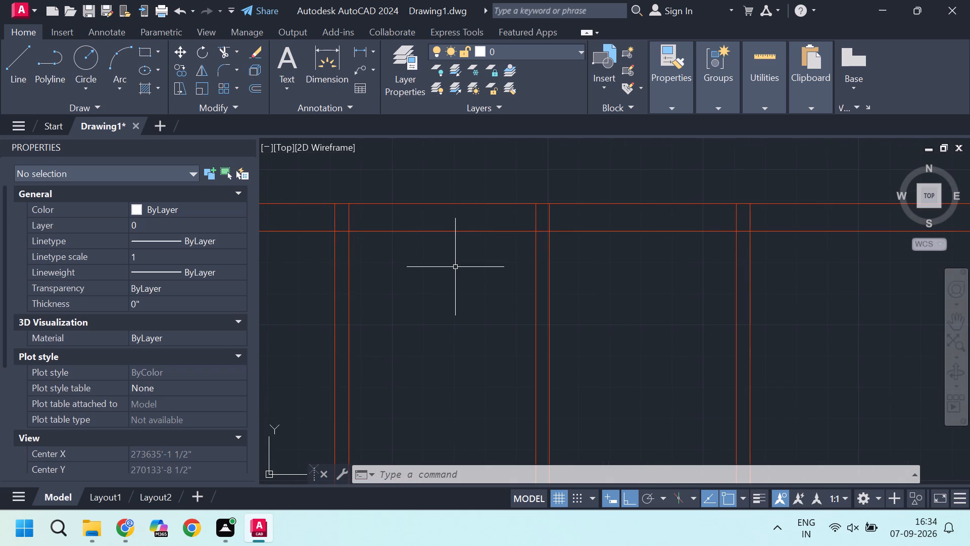
Draw a horizontal line midway through the north wall's thickness, between the facing sides of the two small north rooms' outer partitions.
key(l)
key(Return)
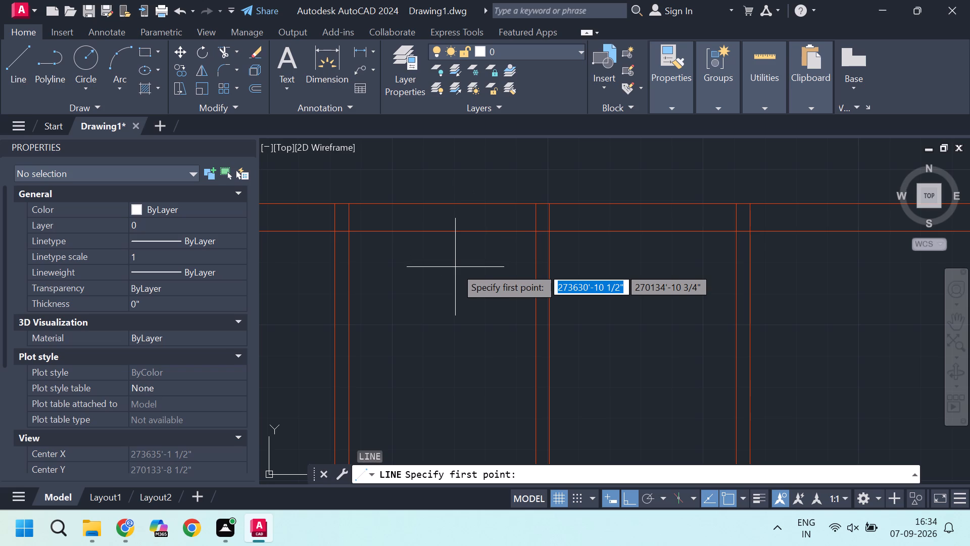
shift+right_click(455, 268)
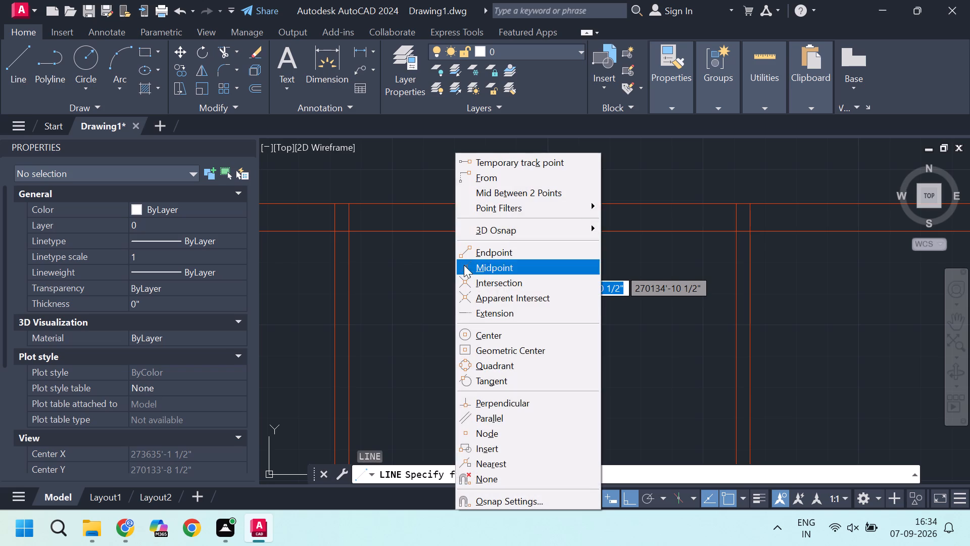
click(520, 193)
scroll(338, 226, up, 2)
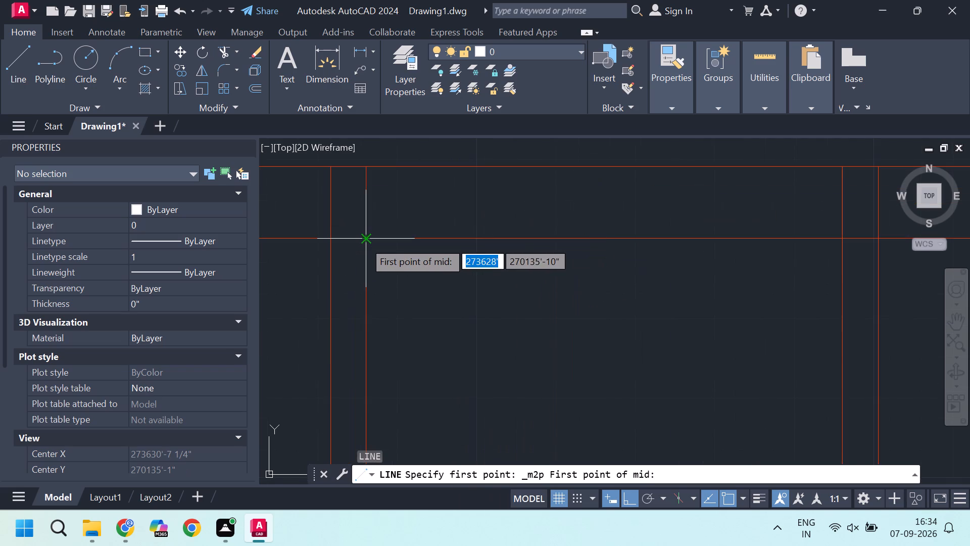
click(364, 241)
click(364, 166)
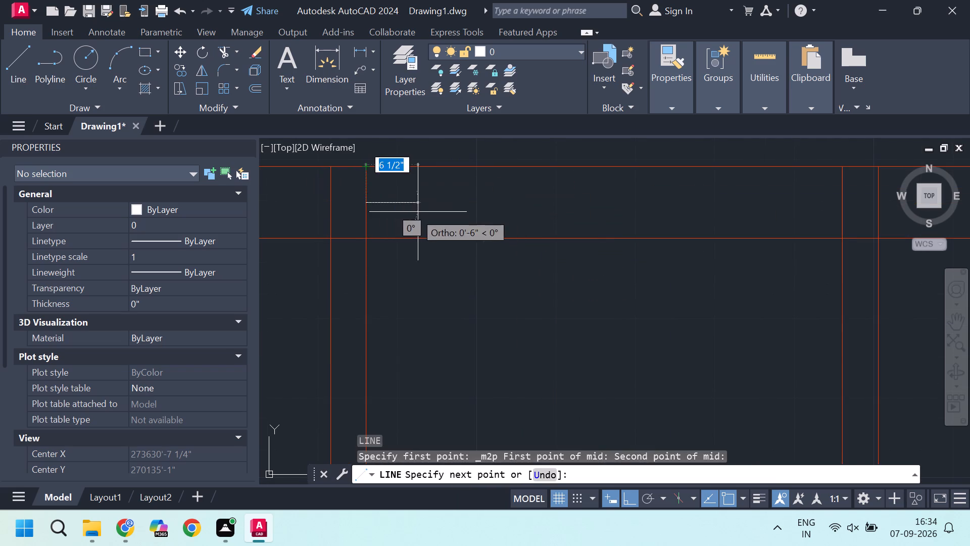
scroll(418, 212, down, 3)
scroll(496, 216, up, 2)
scroll(533, 211, down, 2)
scroll(683, 205, up, 2)
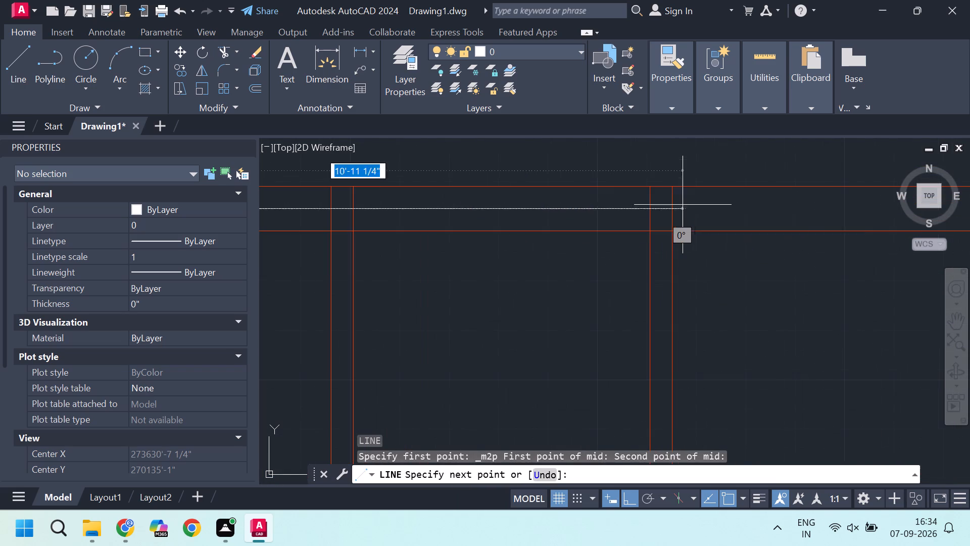
click(648, 208)
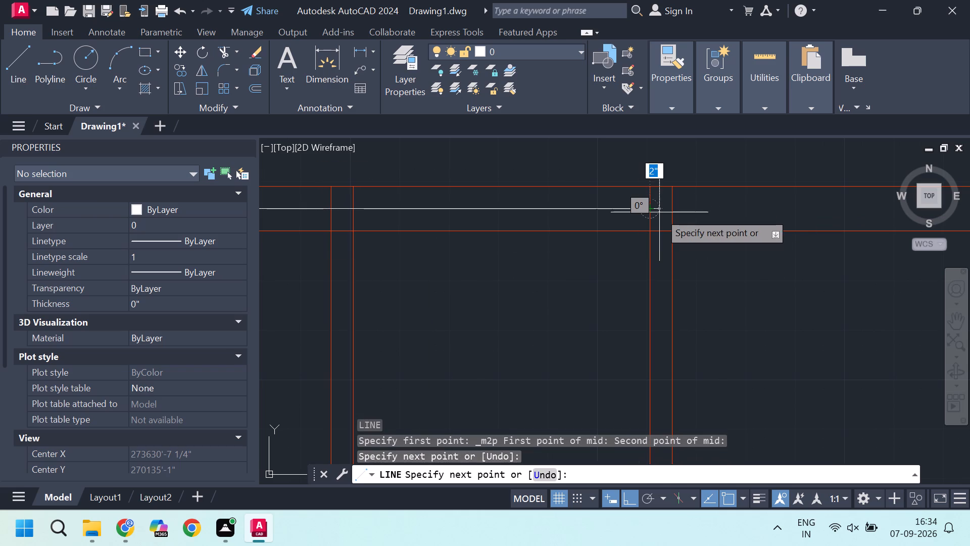
key(Escape)
scroll(680, 268, down, 2)
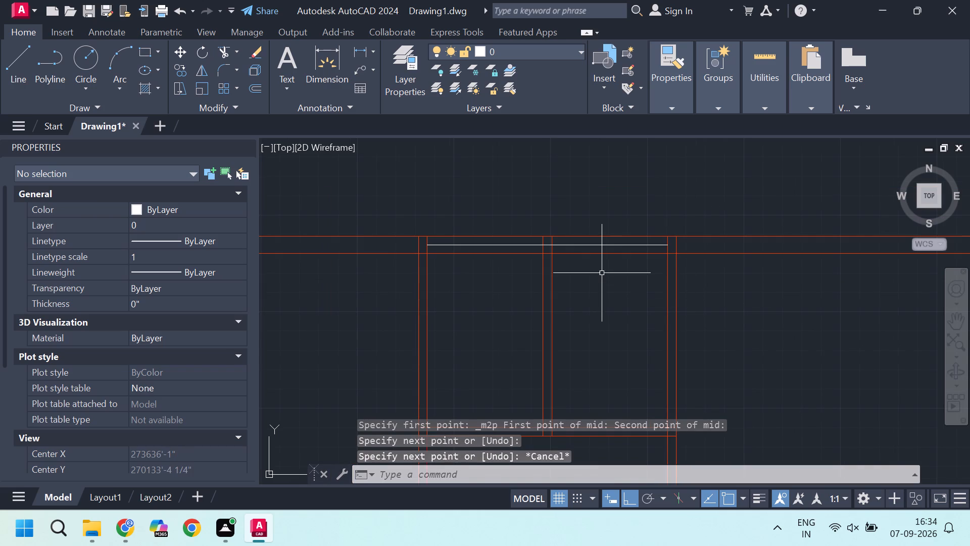
Trim the north wall's original inner line across both small north rooms and the partition between them.
scroll(492, 248, up, 1)
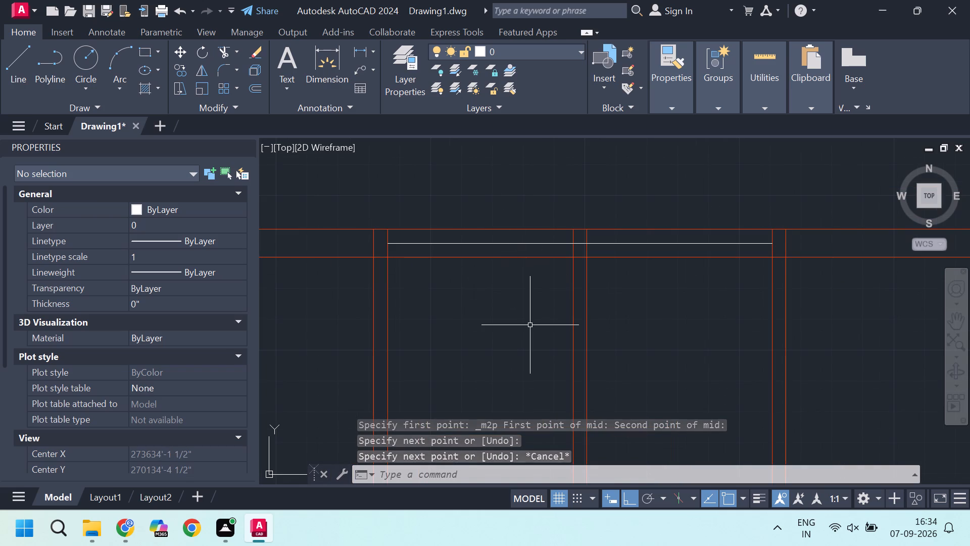
text(tr)
key(Return)
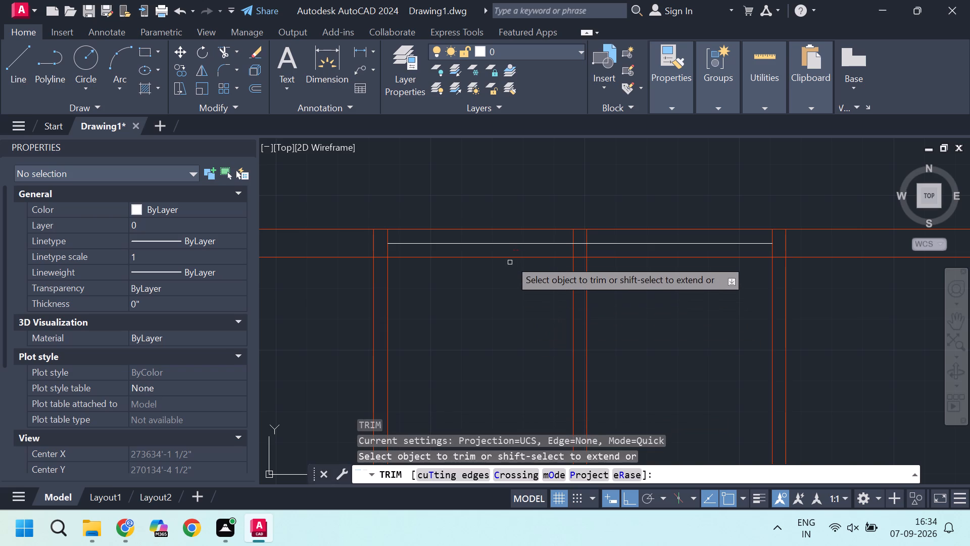
click(511, 257)
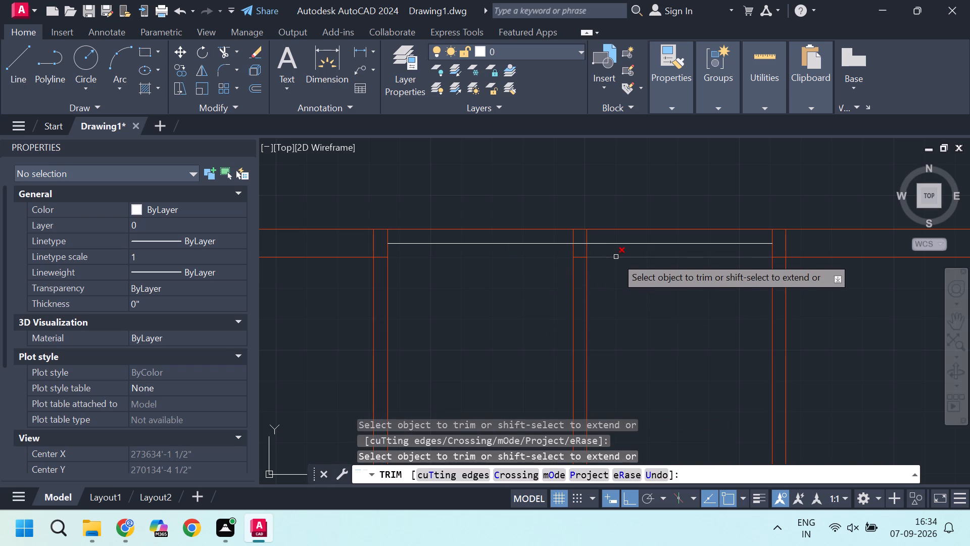
click(616, 257)
scroll(574, 265, up, 2)
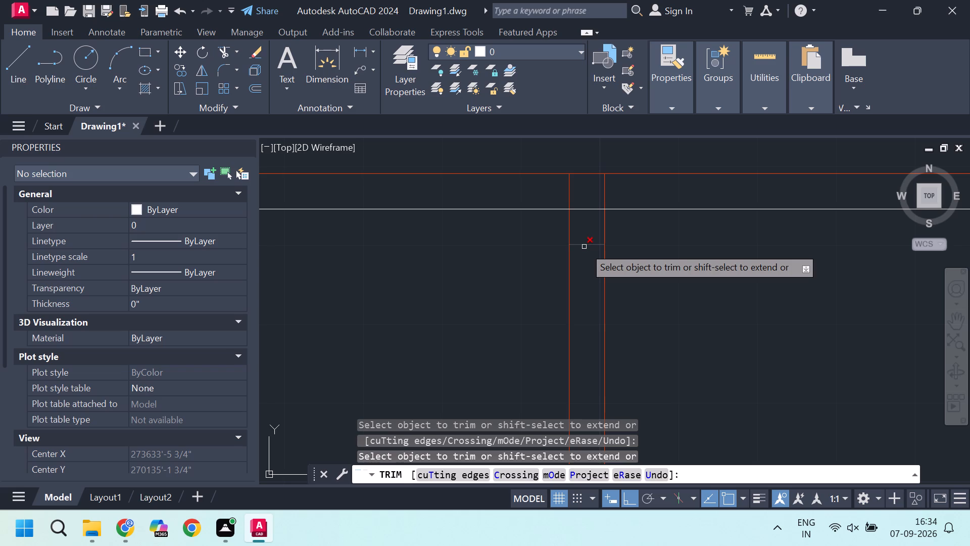
click(584, 247)
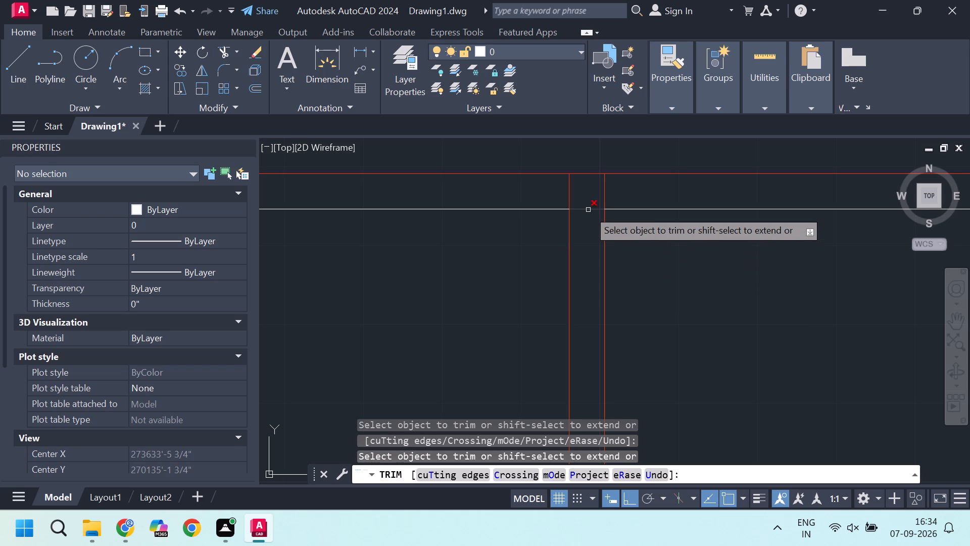
Trim the mid-wall line within the middle partition, and trim both partition lines above the mid-wall line.
click(588, 210)
scroll(588, 209, up, 2)
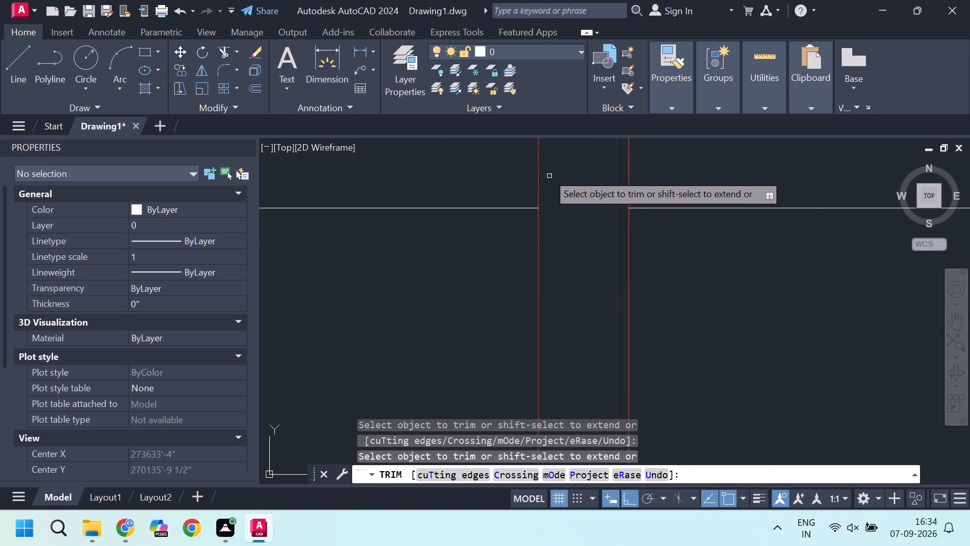
click(539, 166)
click(627, 175)
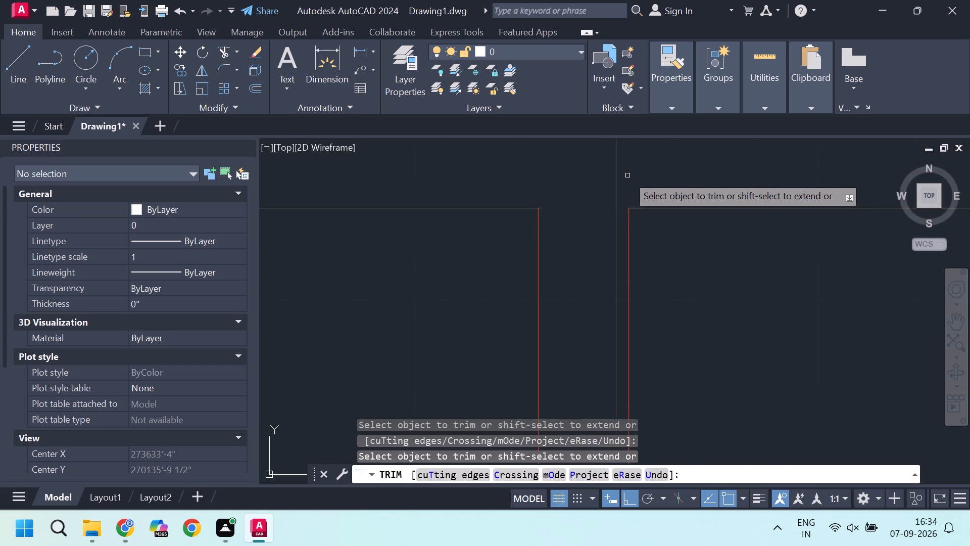
Trim both west partition lines where they run into the north wall, plus the wall's inner line inside that partition.
scroll(628, 192, down, 3)
middle_drag(394, 244, 473, 284)
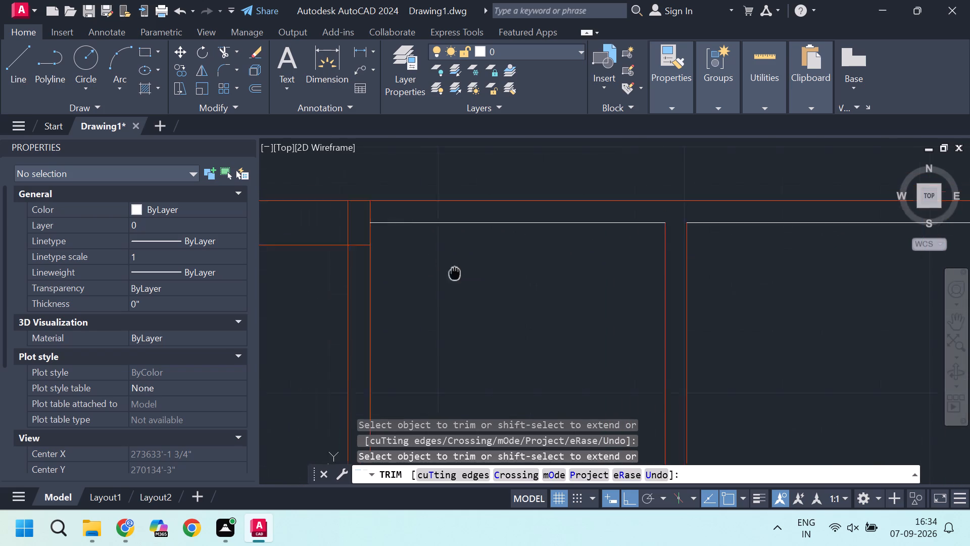
middle_drag(473, 284, 531, 313)
scroll(455, 265, up, 2)
click(450, 234)
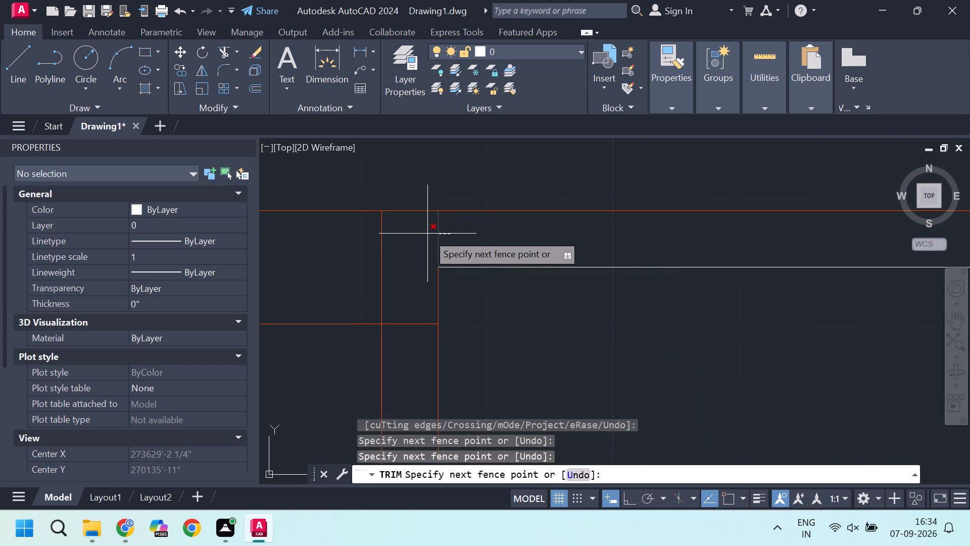
click(427, 234)
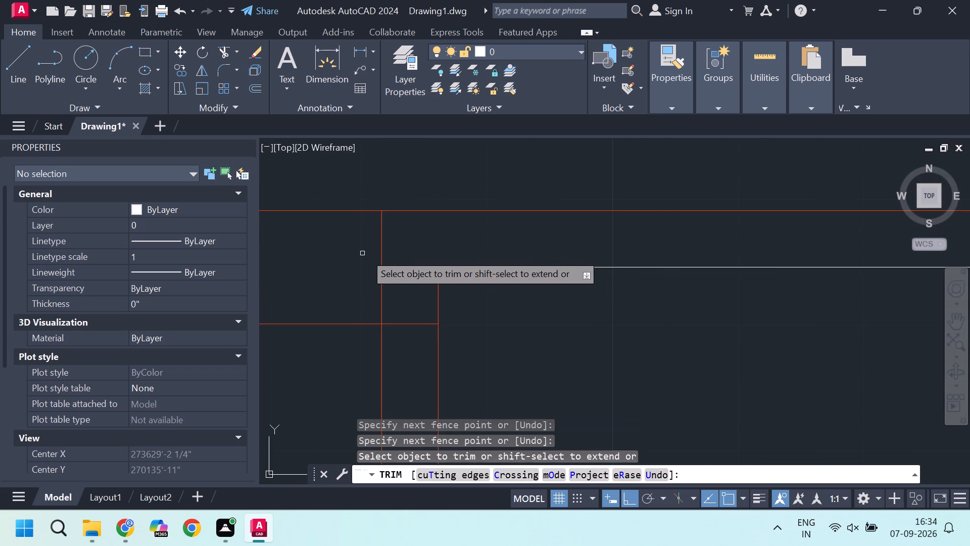
click(365, 253)
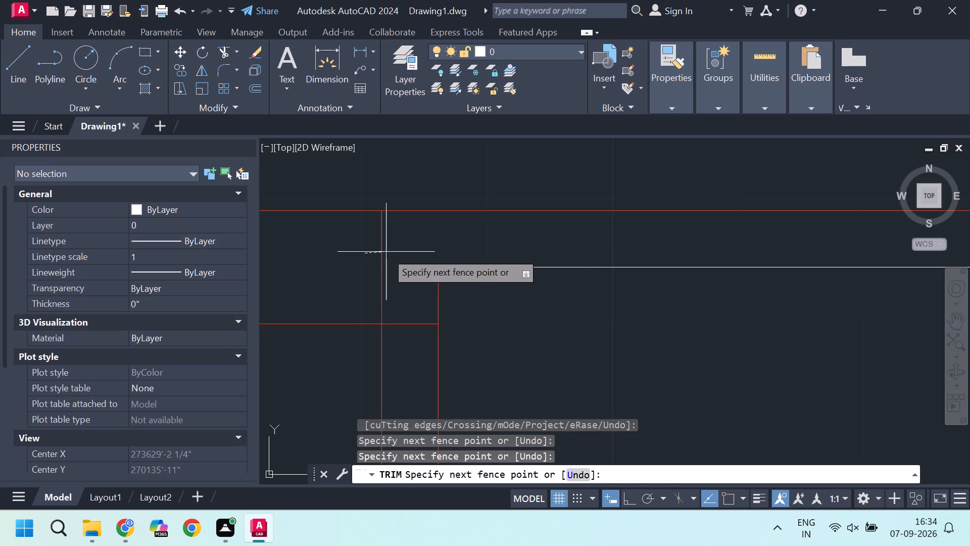
click(391, 253)
click(393, 290)
click(416, 350)
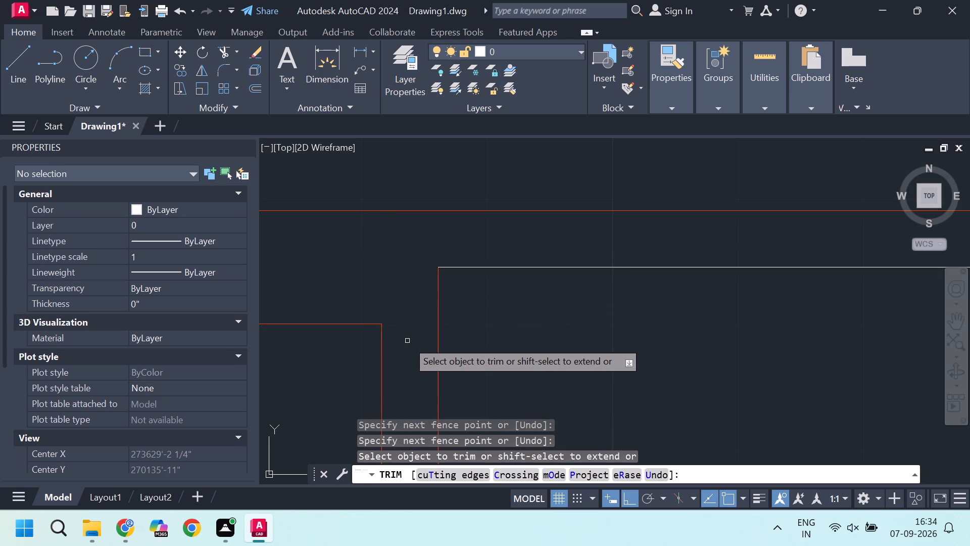
At the east partition, trim its outer line within the north wall and the wall's inner line between the two partition faces.
scroll(407, 341, down, 2)
scroll(622, 336, down, 2)
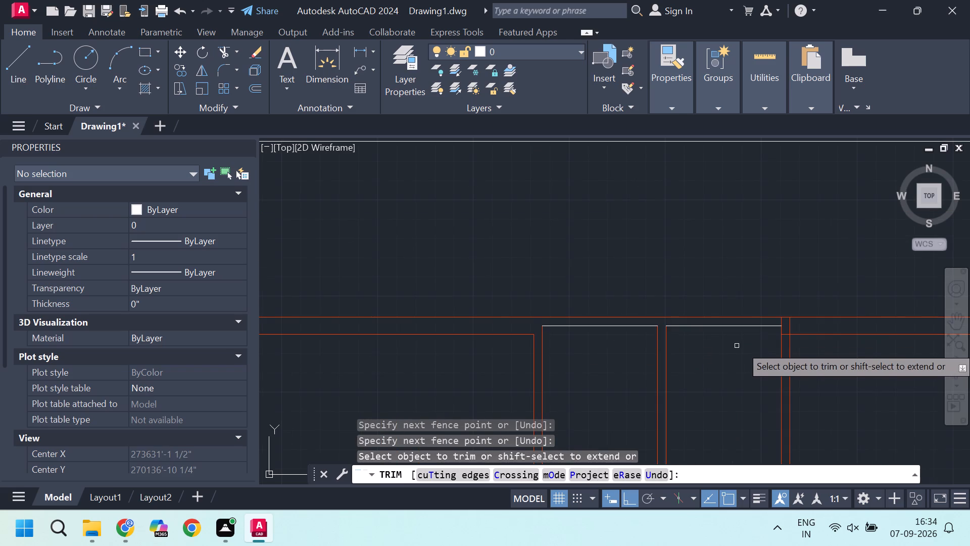
scroll(781, 333, up, 2)
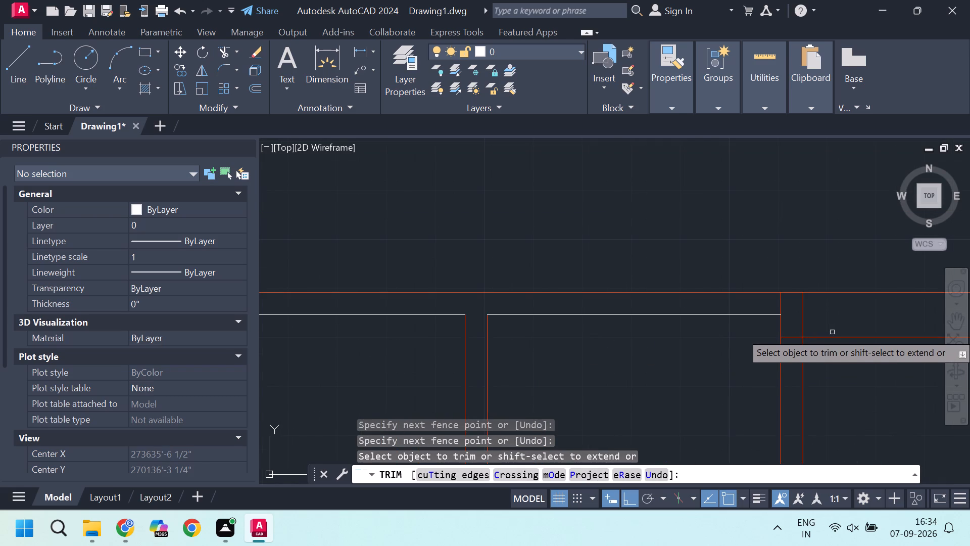
scroll(852, 328, up, 2)
scroll(759, 307, down, 6)
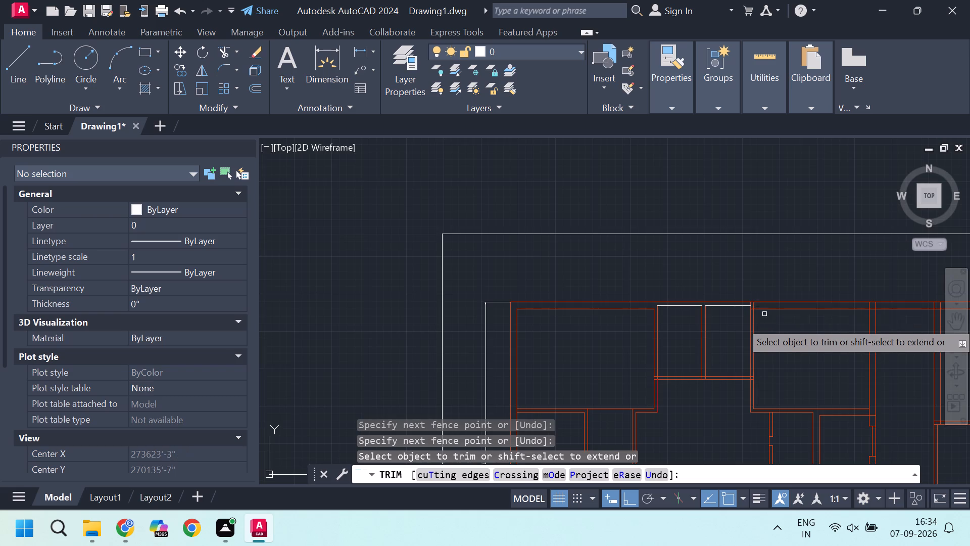
scroll(772, 338, up, 1)
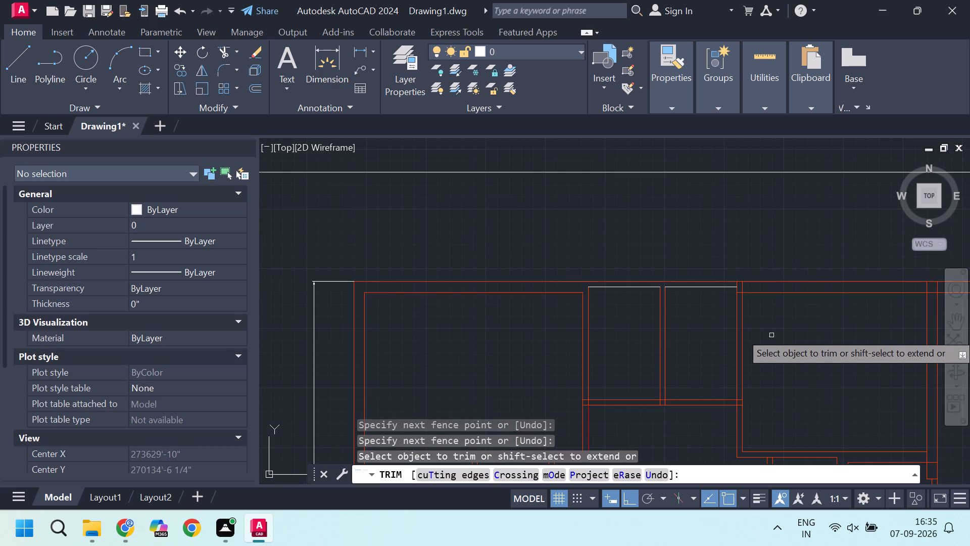
scroll(768, 297, up, 2)
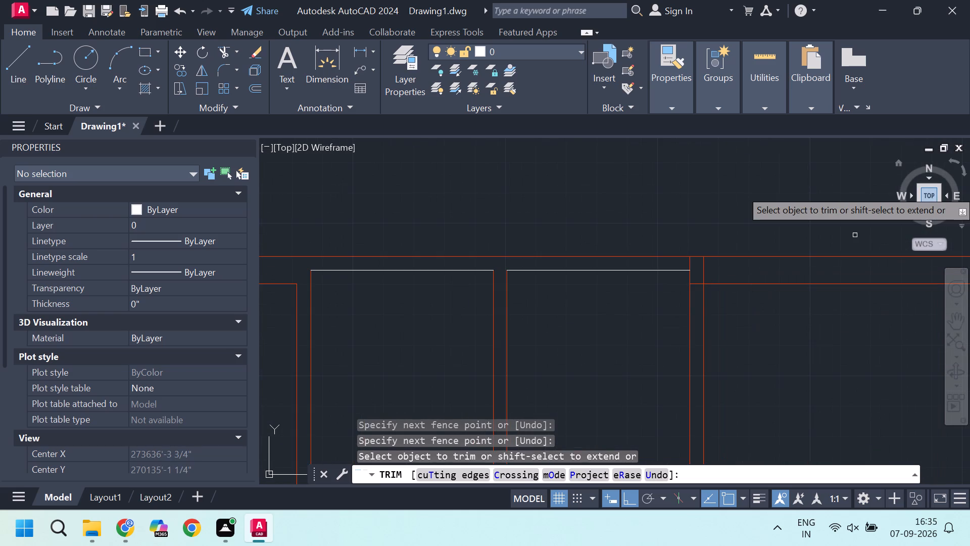
scroll(905, 211, up, 2)
scroll(710, 287, up, 1)
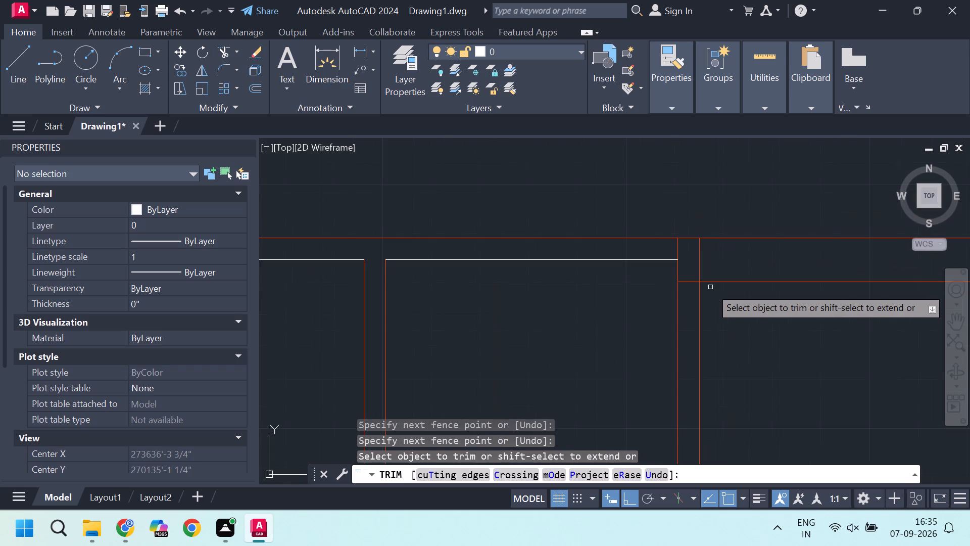
scroll(710, 280, down, 1)
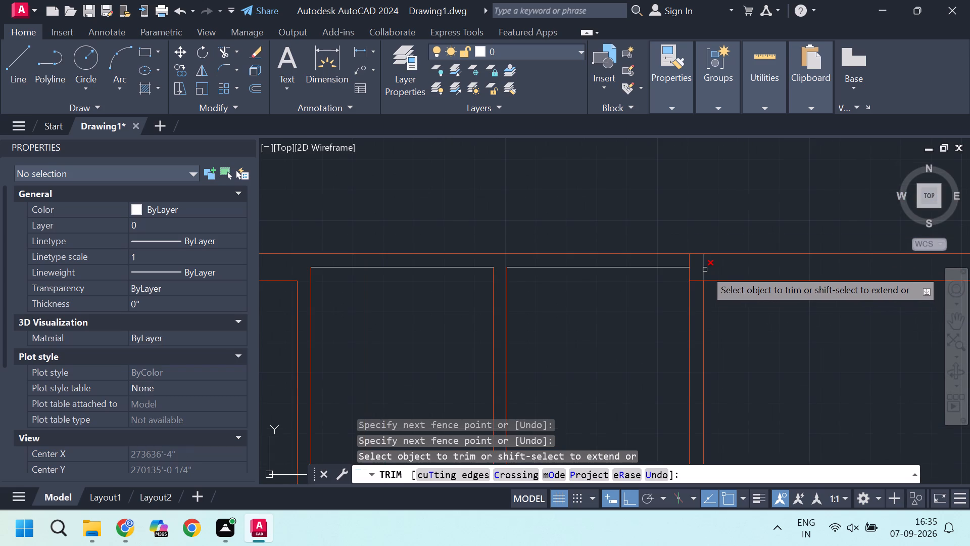
click(704, 270)
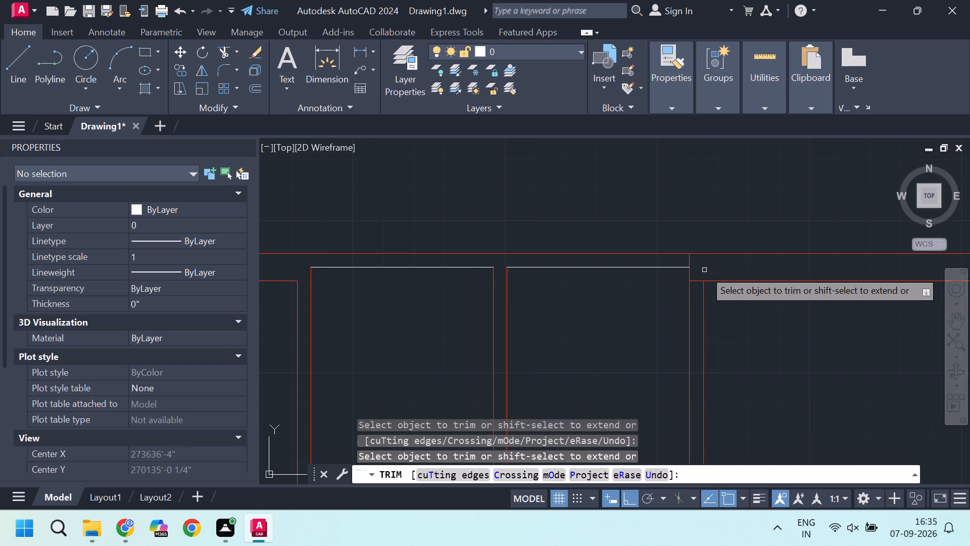
click(698, 280)
key(Escape)
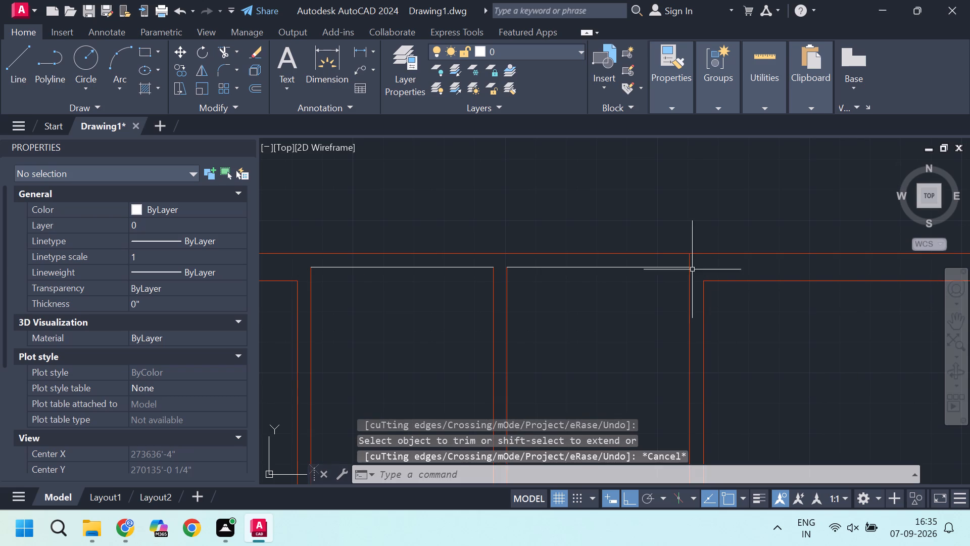
Assign the two mid-wall lines across the small north rooms to the wall layer.
scroll(692, 269, up, 7)
scroll(797, 277, down, 4)
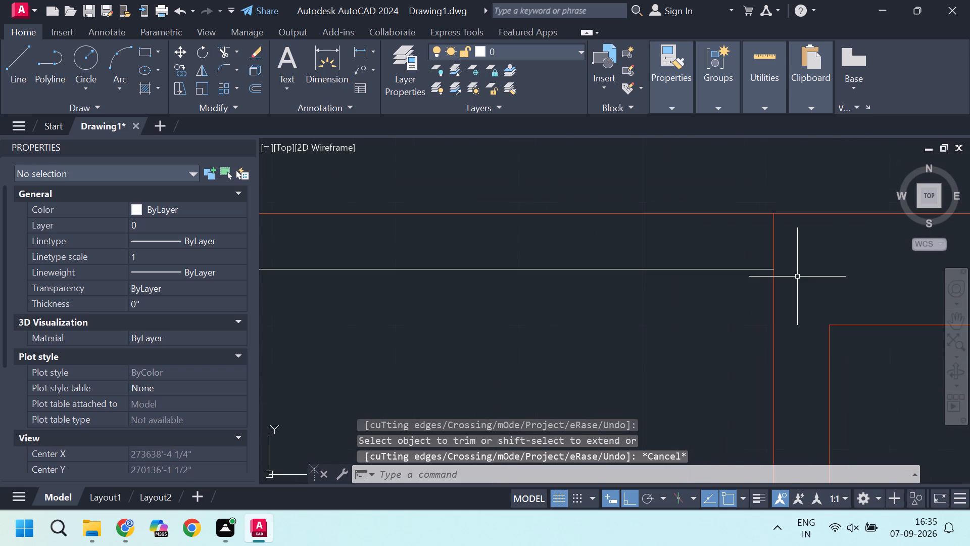
scroll(797, 277, down, 3)
click(790, 276)
scroll(792, 277, up, 5)
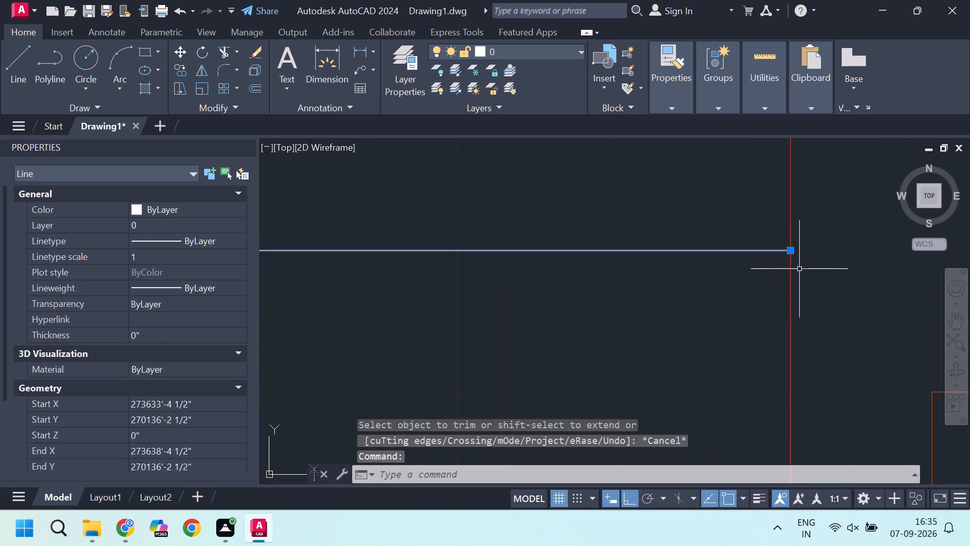
key(Escape)
scroll(837, 281, down, 6)
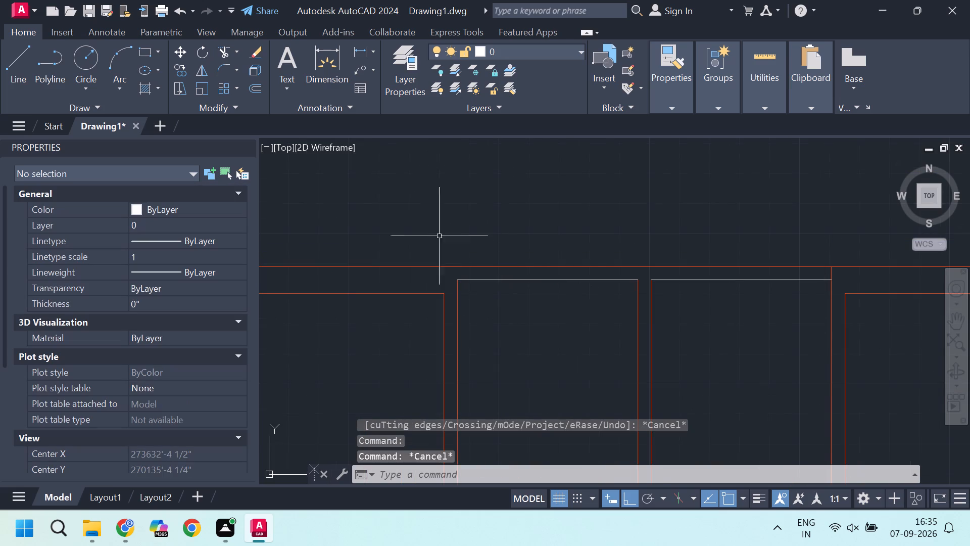
click(397, 230)
click(898, 337)
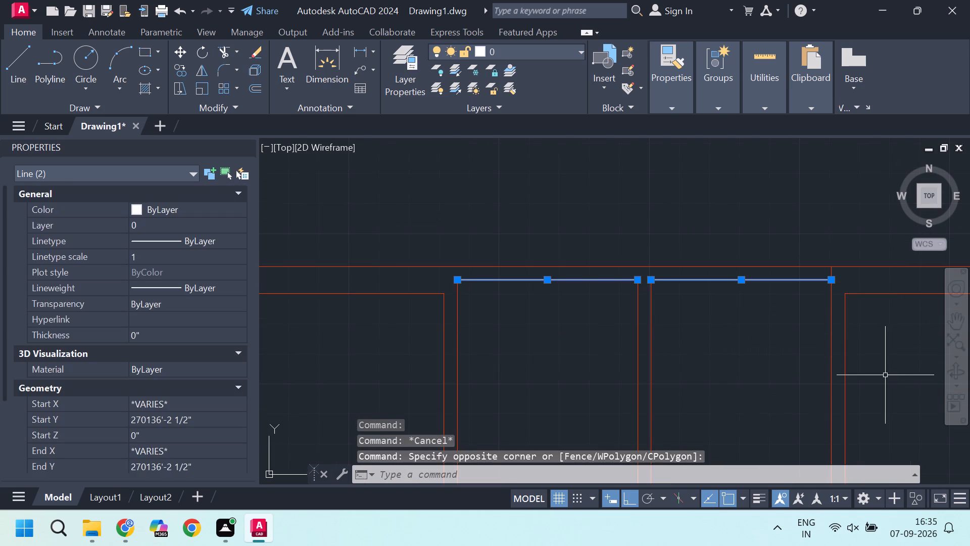
double_click(145, 226)
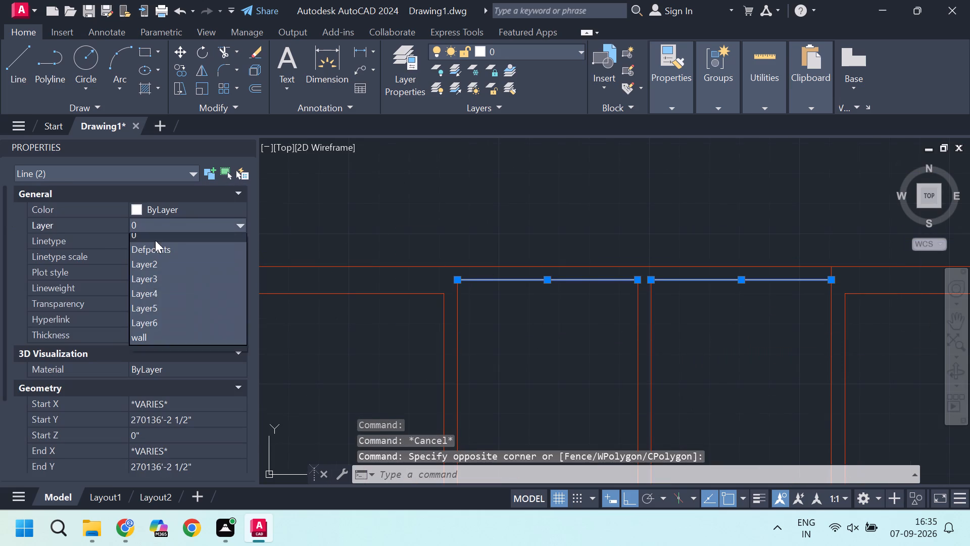
click(161, 347)
key(Escape)
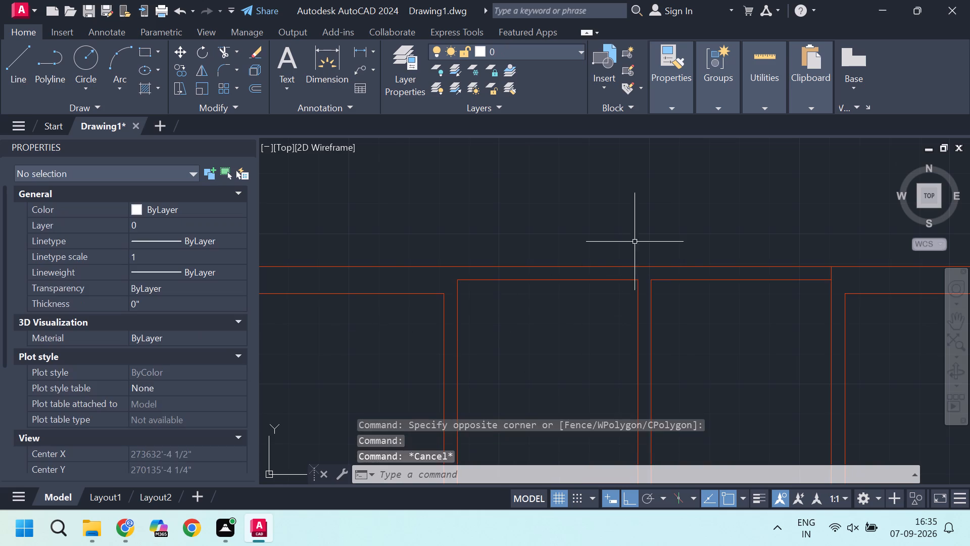
Examine the north wall around the small rooms and the whole floor plan.
scroll(629, 236, down, 3)
scroll(671, 229, up, 2)
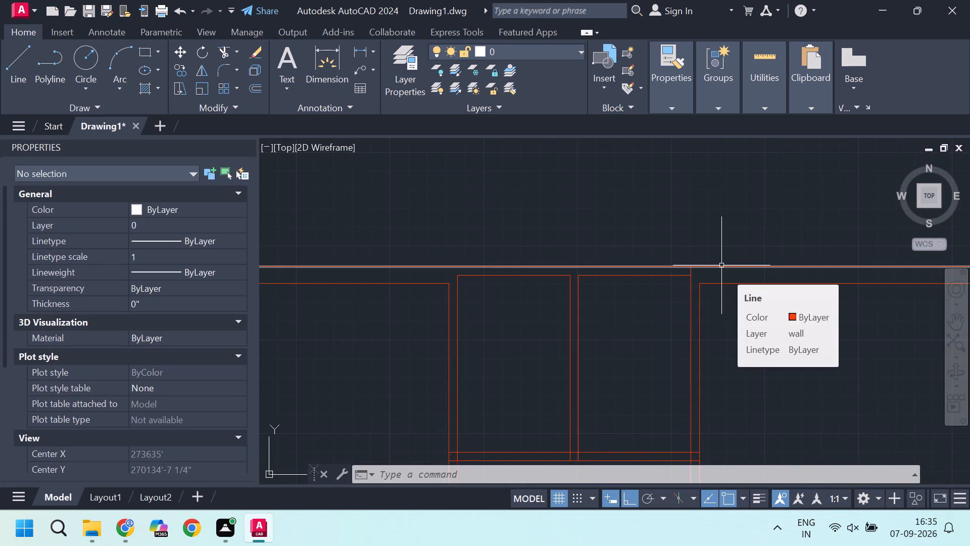
scroll(715, 257, down, 3)
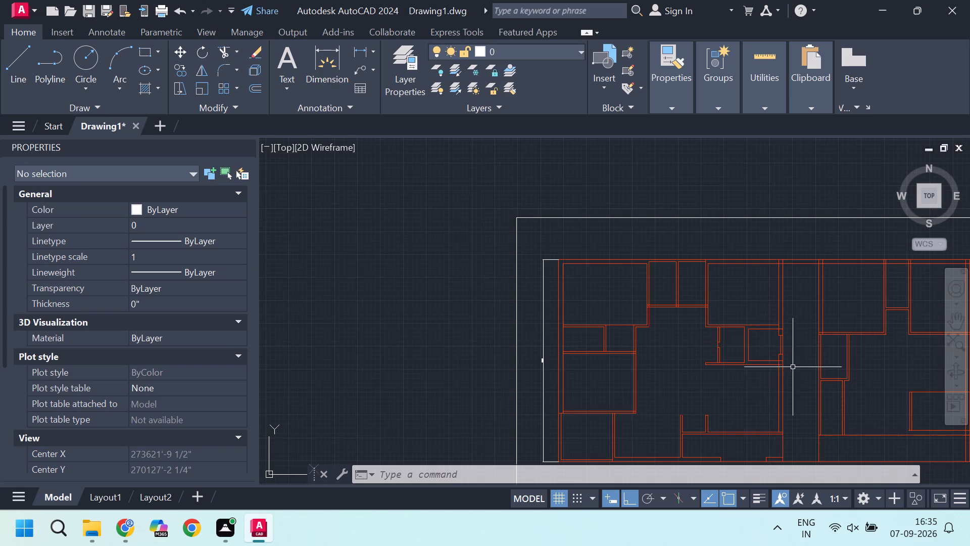
scroll(793, 367, up, 1)
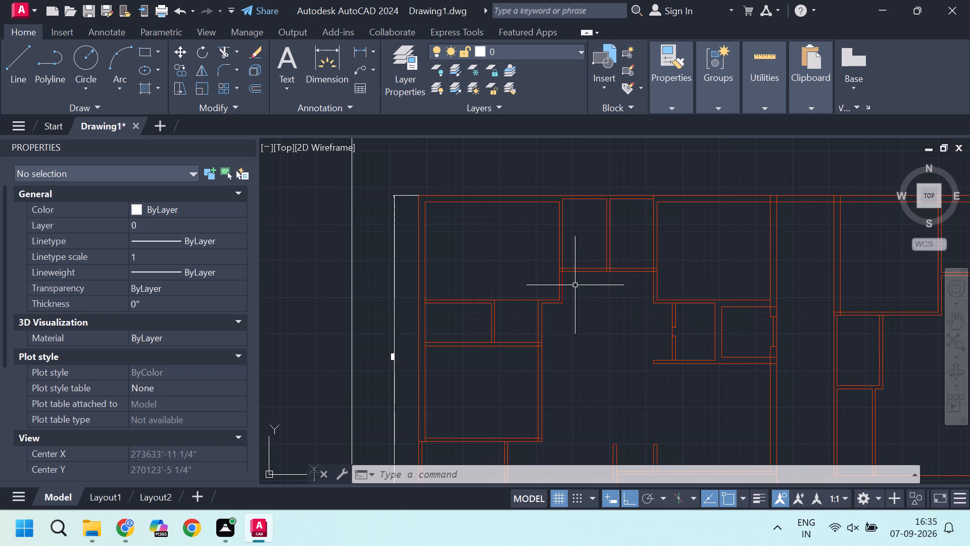
scroll(490, 251, down, 1)
scroll(463, 301, up, 1)
scroll(463, 301, down, 2)
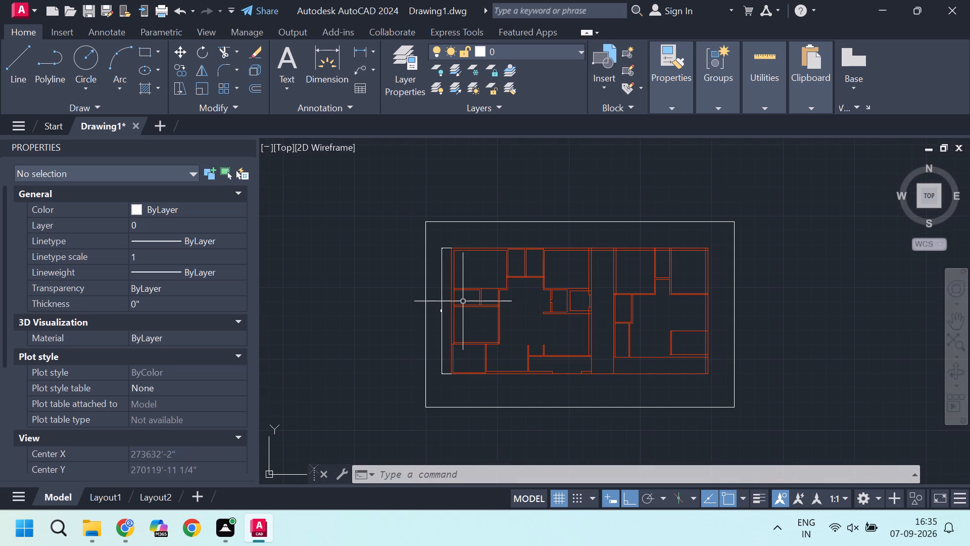
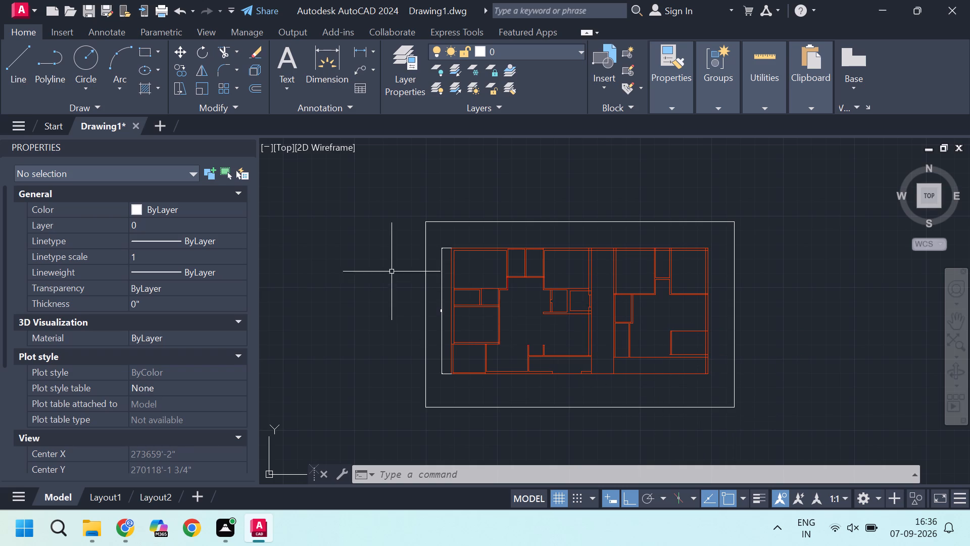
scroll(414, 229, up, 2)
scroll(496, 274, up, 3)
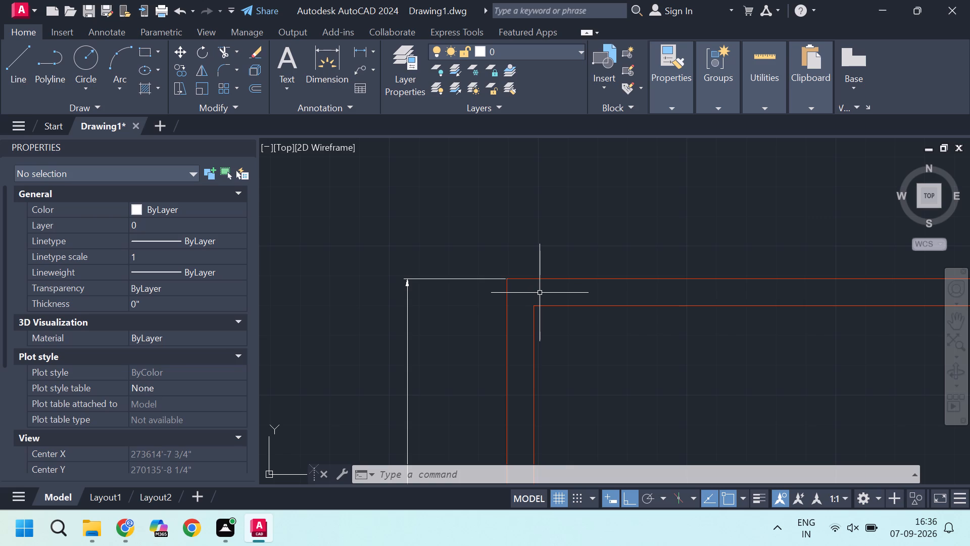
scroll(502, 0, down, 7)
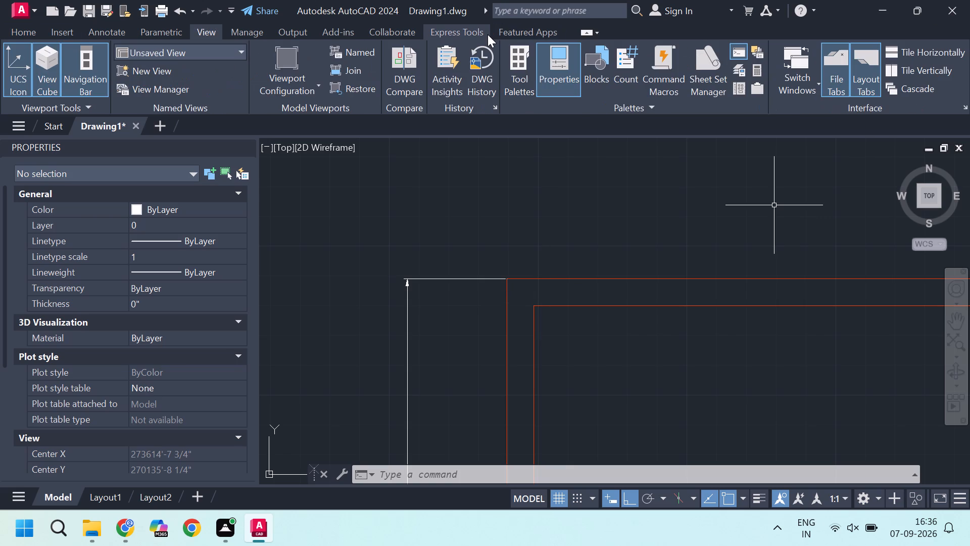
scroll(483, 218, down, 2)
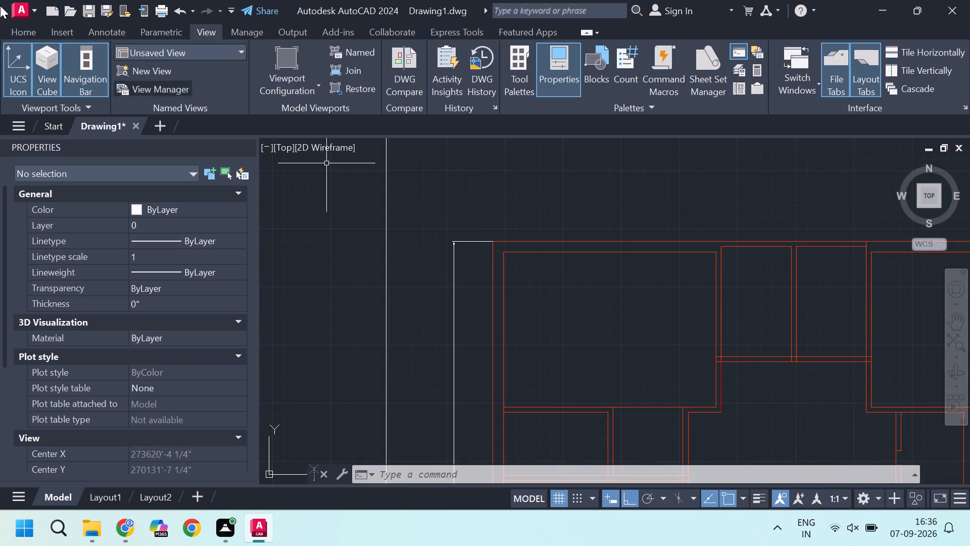
For saving the drawing under a new name, create a folder named intern in 1 CAD DESK's AUTOCAD folder on drive D and open it.
click(33, 8)
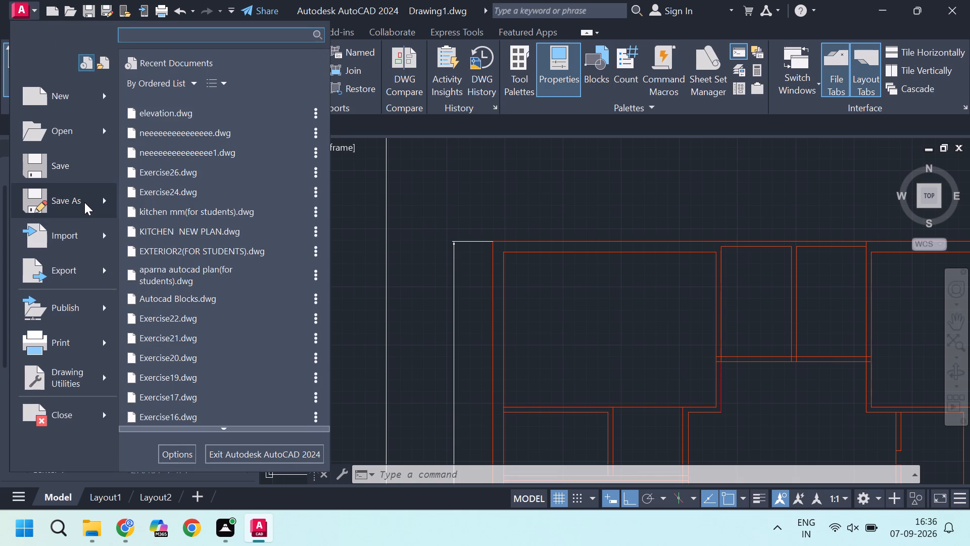
click(181, 100)
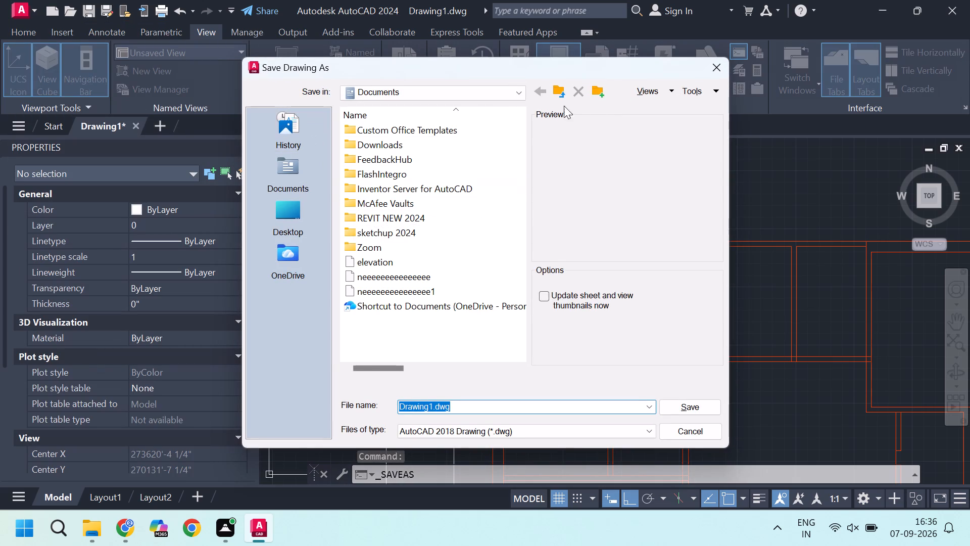
click(512, 94)
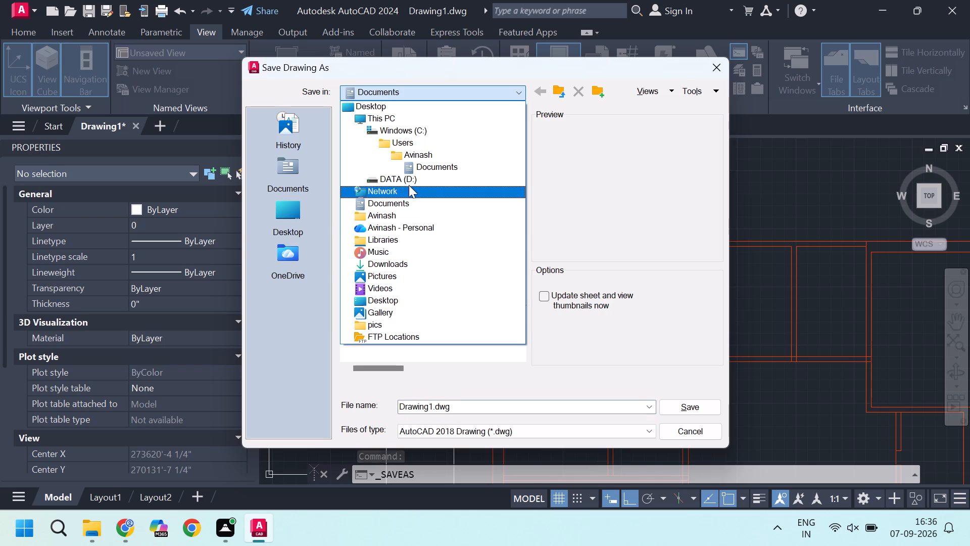
click(409, 183)
double_click(385, 133)
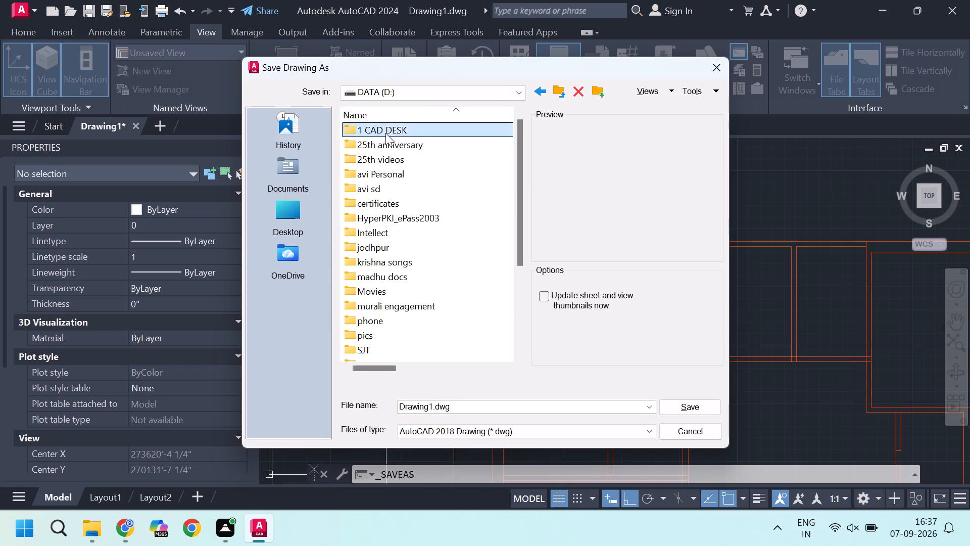
double_click(396, 134)
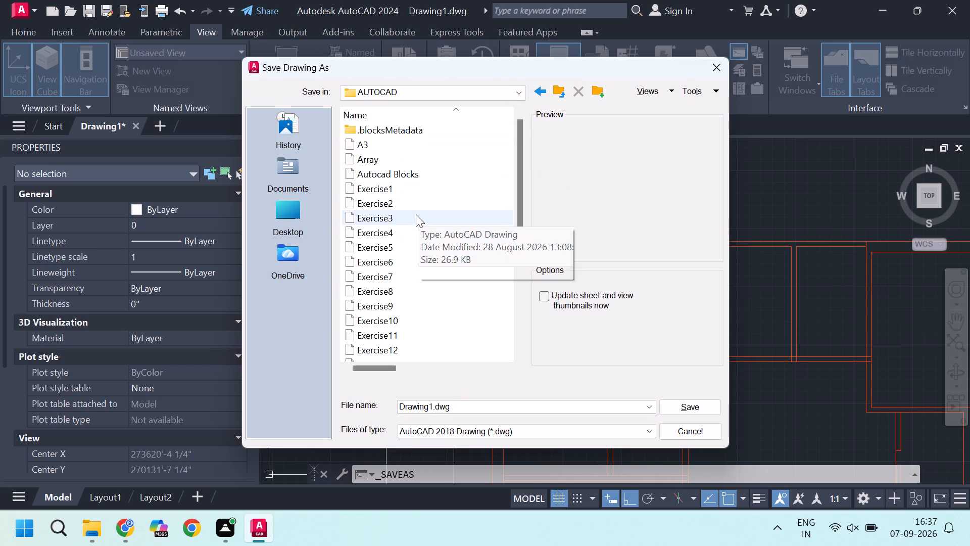
scroll(399, 262, down, 4)
scroll(399, 263, up, 7)
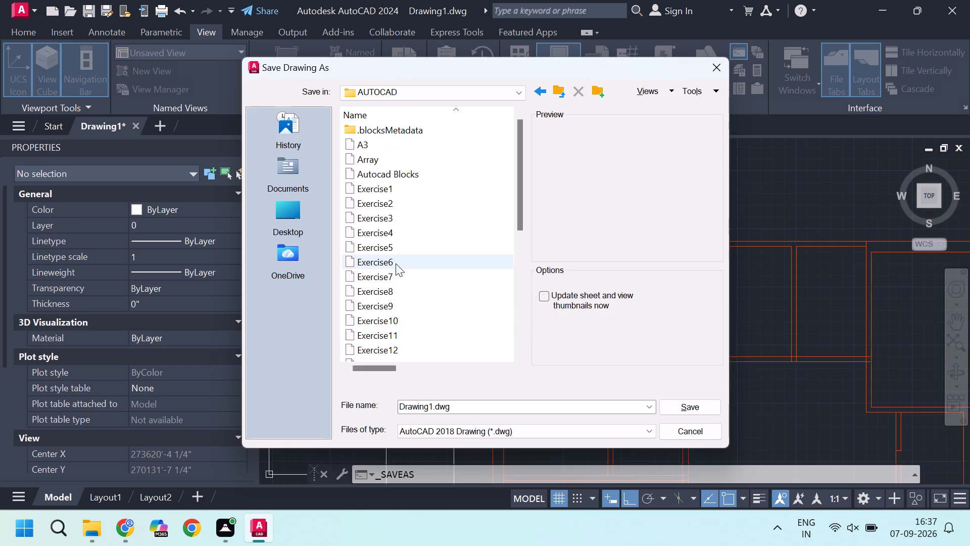
scroll(396, 263, up, 2)
click(601, 93)
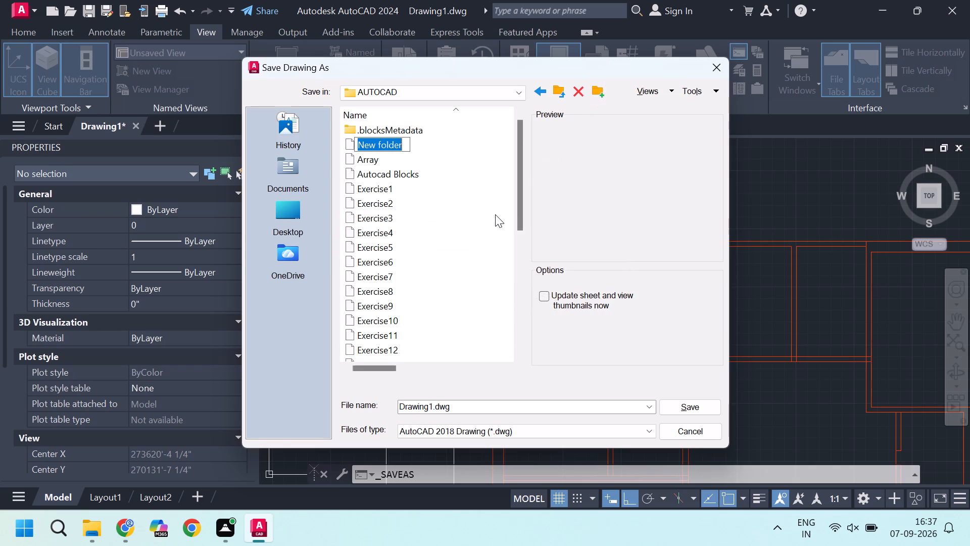
text(intr)
key(BackSpace)
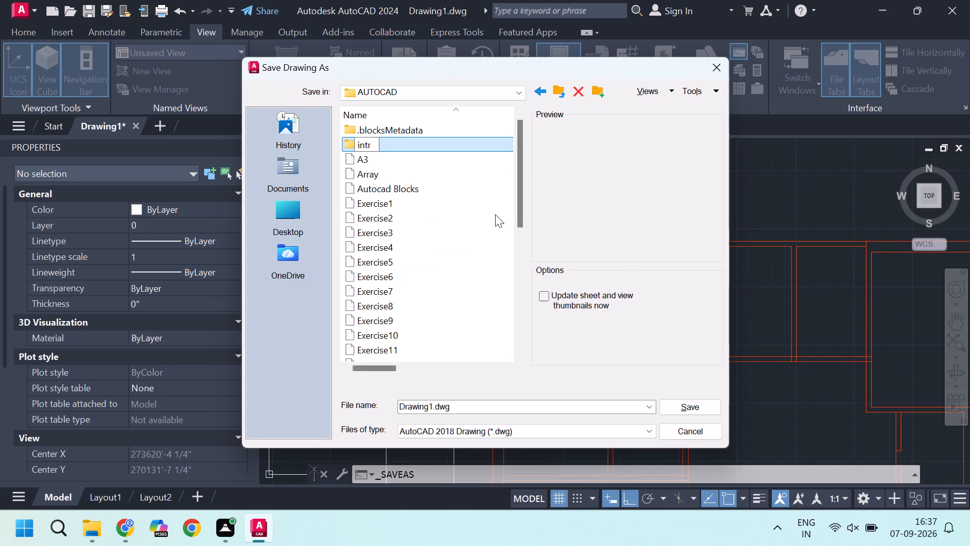
text(ern)
click(572, 196)
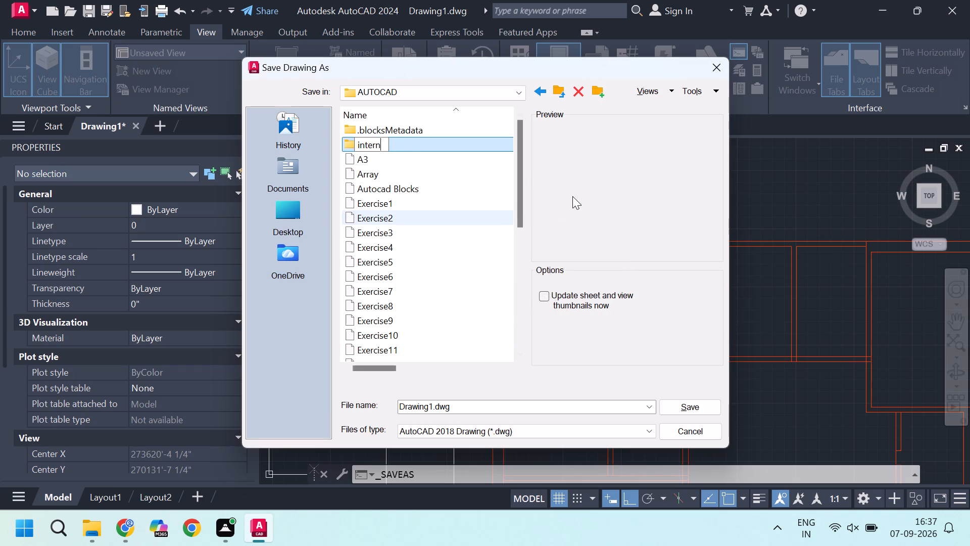
double_click(435, 146)
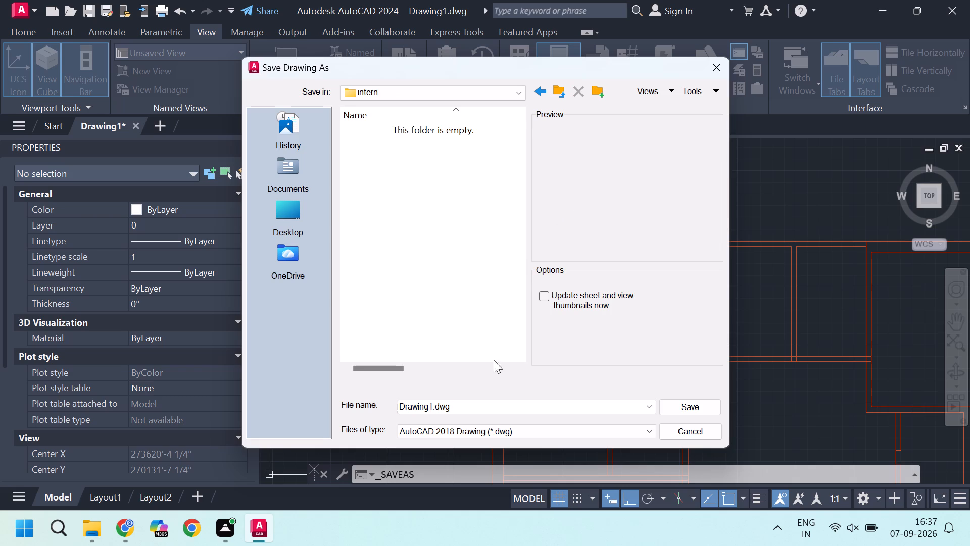
Save the drawing as 07-09 in the intern folder.
drag(471, 408, 379, 398)
text(pl)
key(BackSpace)
key(BackSpace)
key(BackSpace)
key(BackSpace)
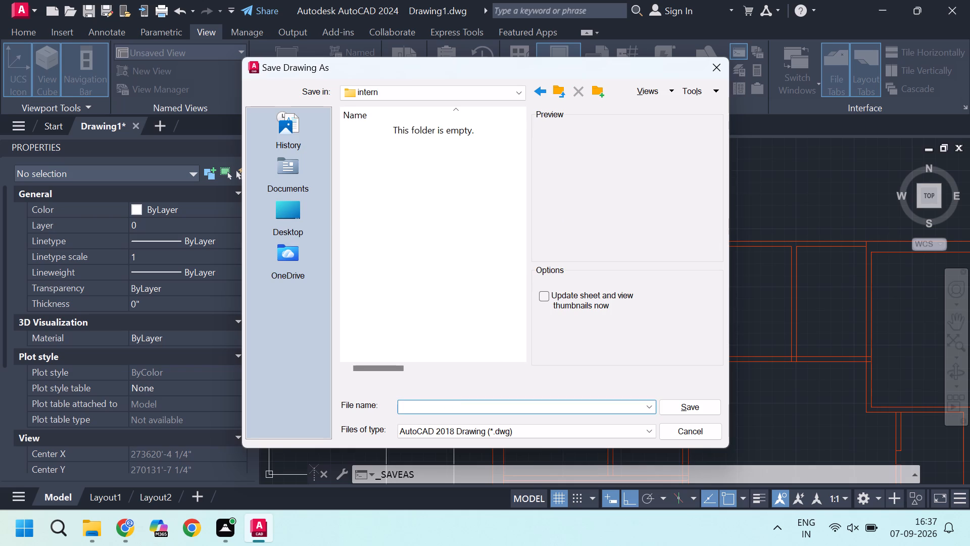
key(0)
key(7)
text(-09)
click(692, 405)
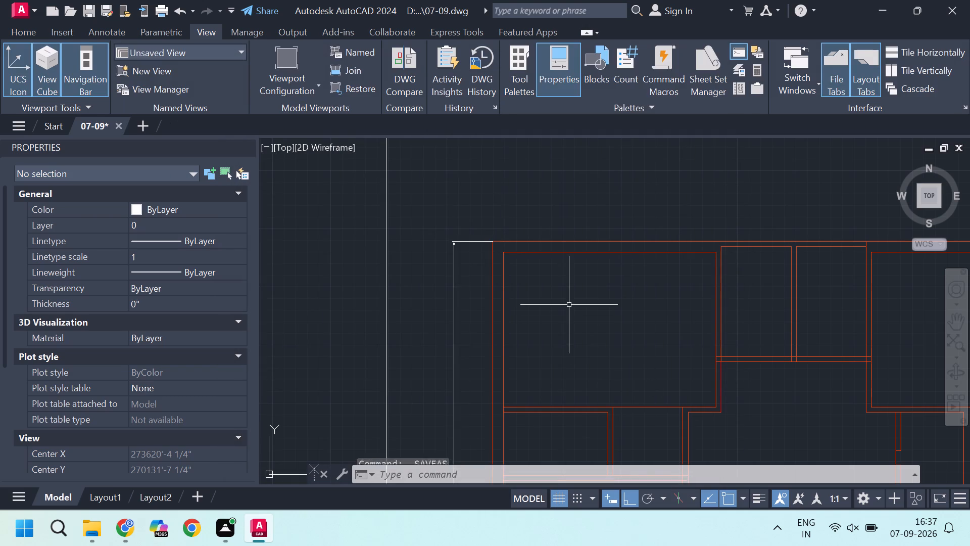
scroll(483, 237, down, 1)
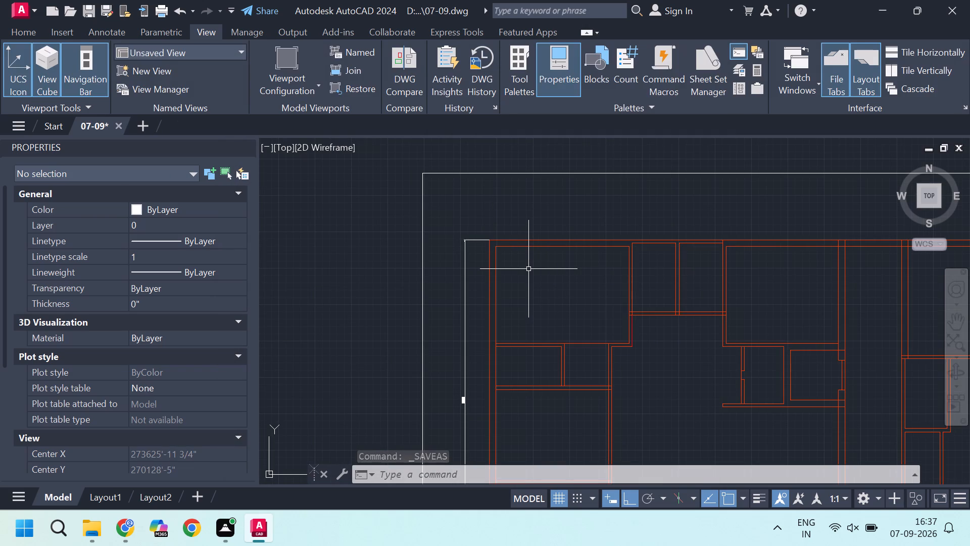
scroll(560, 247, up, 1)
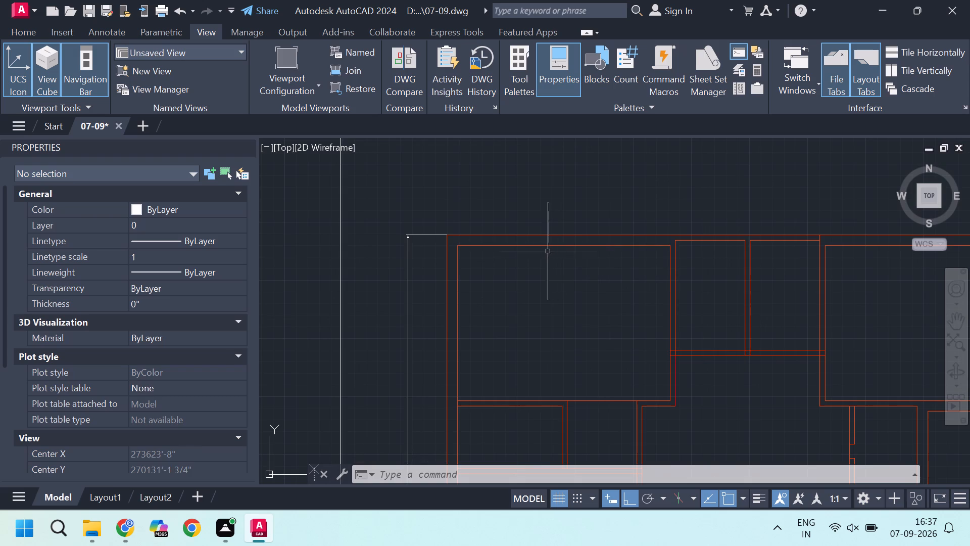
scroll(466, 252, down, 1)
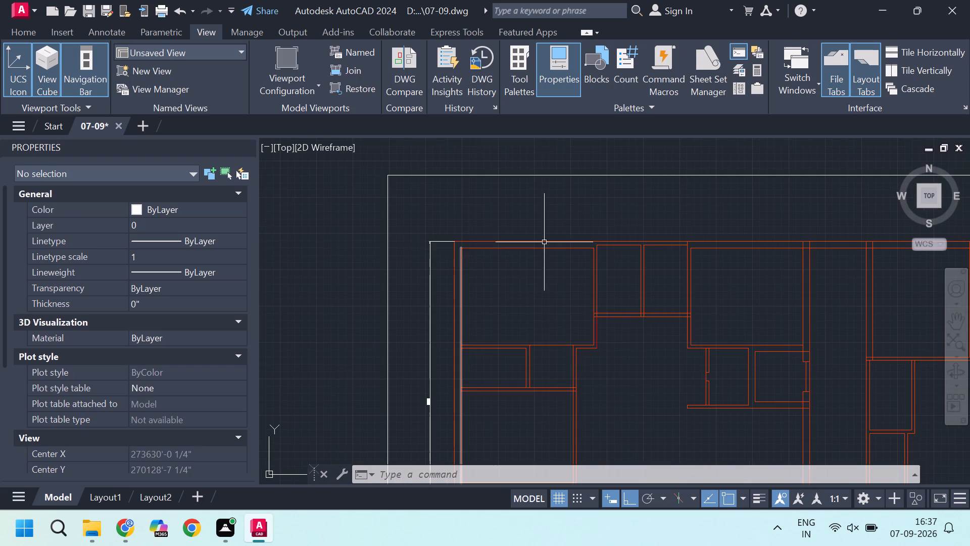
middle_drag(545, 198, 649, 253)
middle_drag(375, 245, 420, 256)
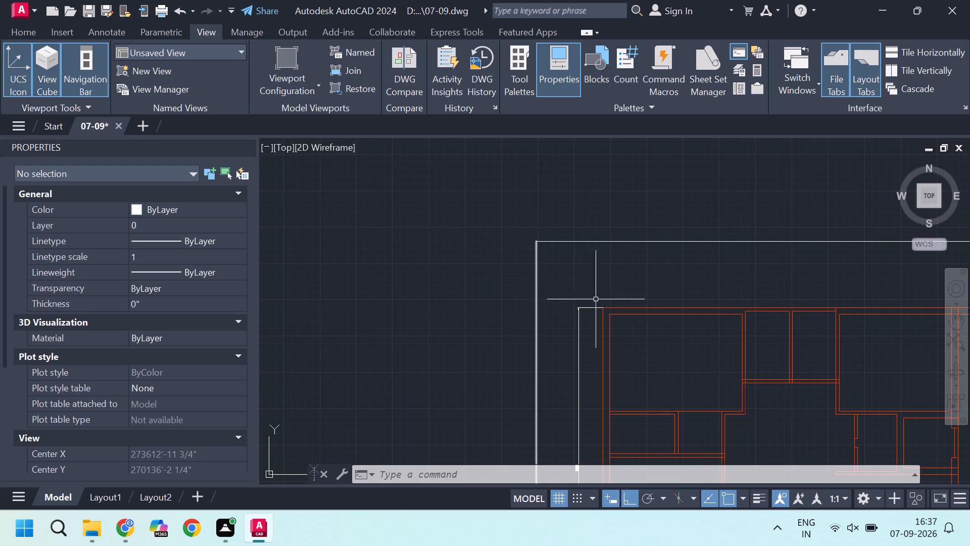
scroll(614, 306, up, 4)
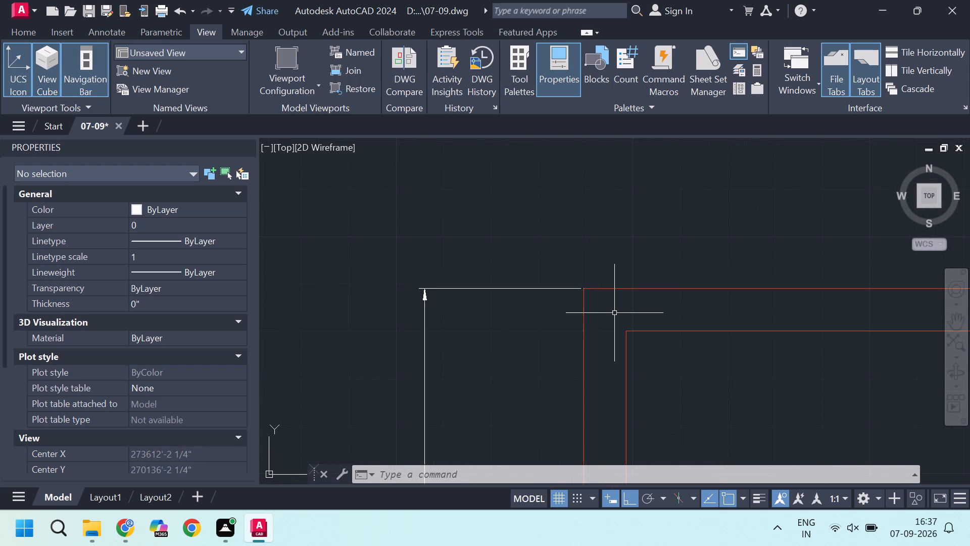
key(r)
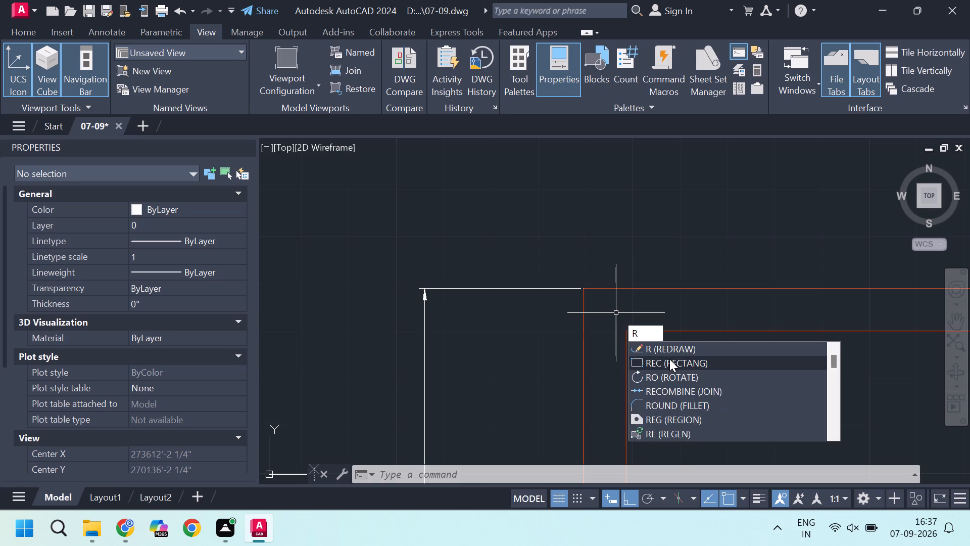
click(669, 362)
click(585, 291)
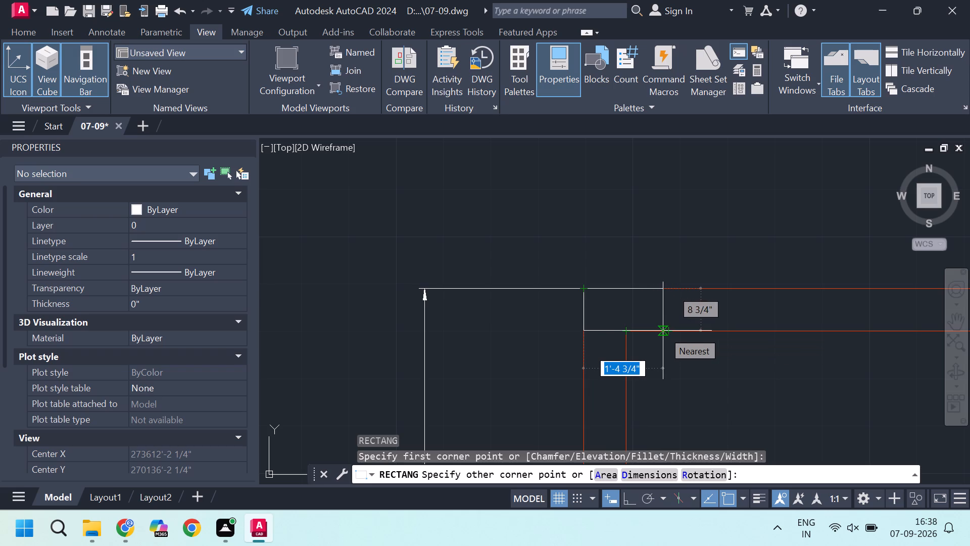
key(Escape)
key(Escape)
Draw a rectangle 4' long and 9" wide in the empty area west of the floor plan, using the Dimensions option.
scroll(642, 302, down, 3)
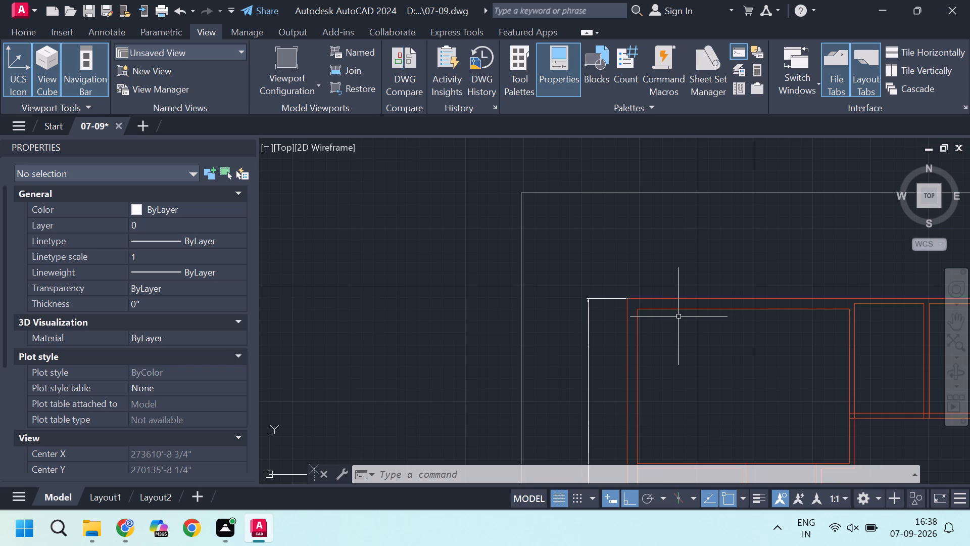
scroll(669, 346, down, 1)
middle_drag(702, 378, 688, 373)
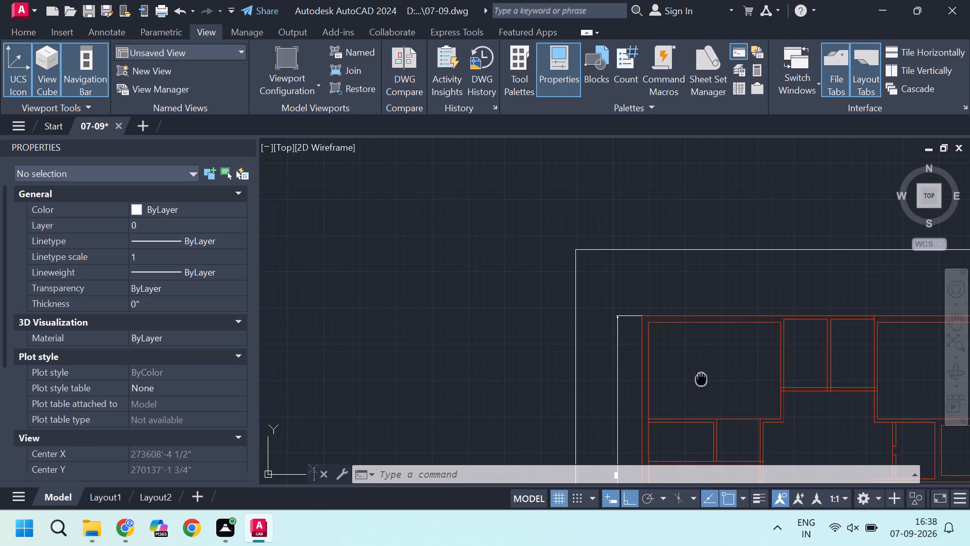
middle_drag(688, 373, 636, 322)
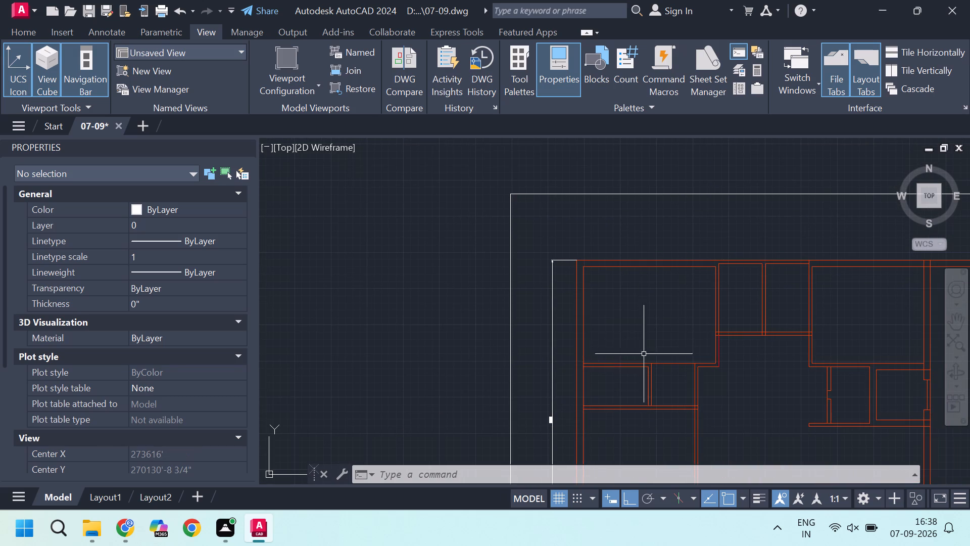
scroll(649, 260, up, 1)
scroll(659, 295, down, 1)
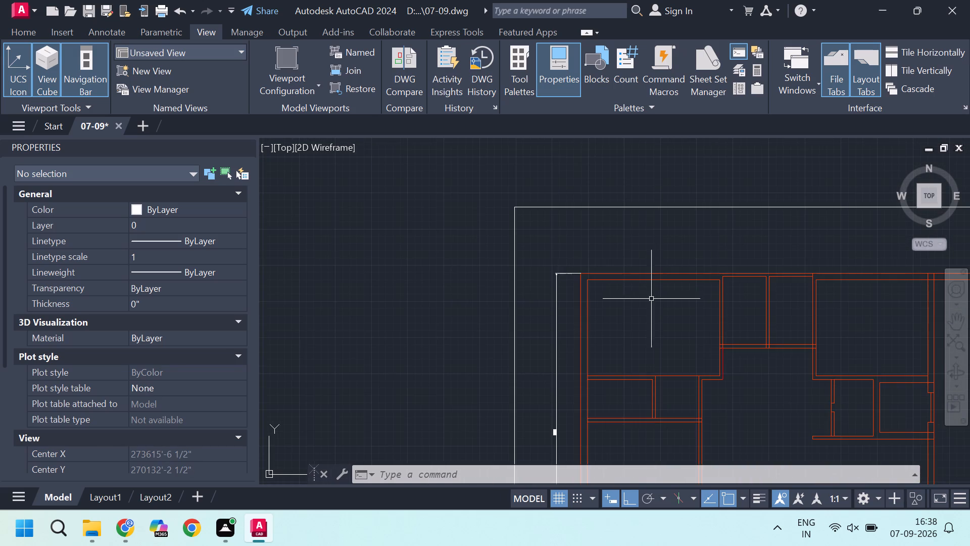
middle_drag(566, 304, 730, 309)
key(r)
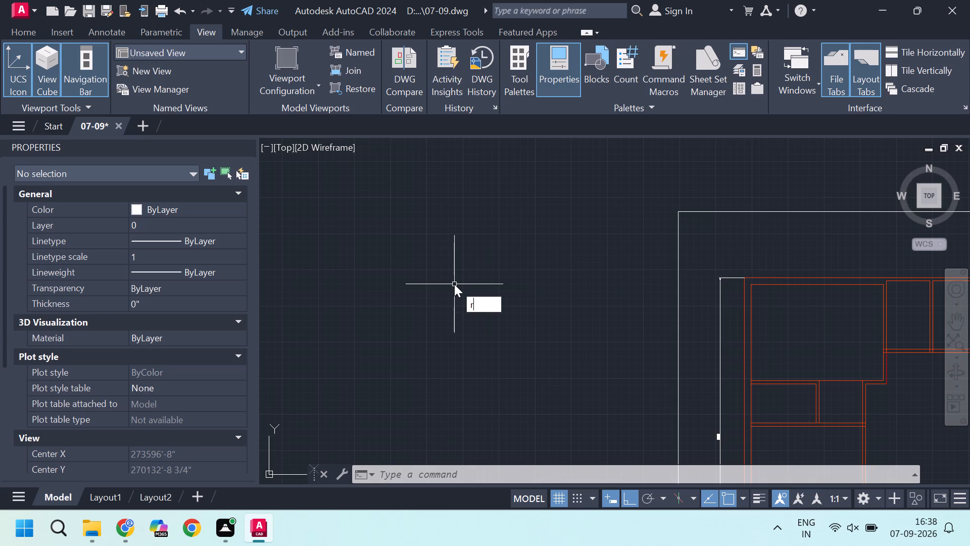
click(502, 334)
click(394, 210)
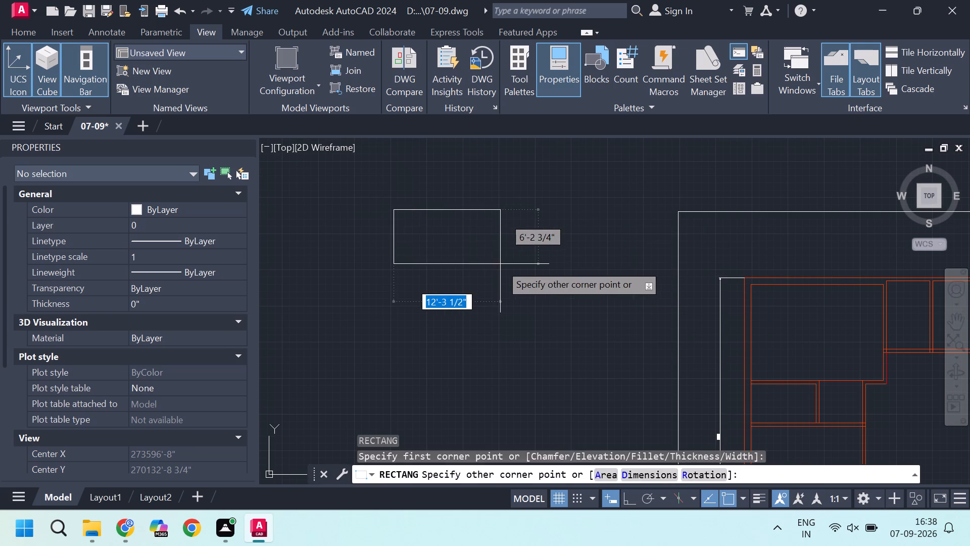
scroll(495, 226, up, 2)
middle_drag(499, 251, 775, 308)
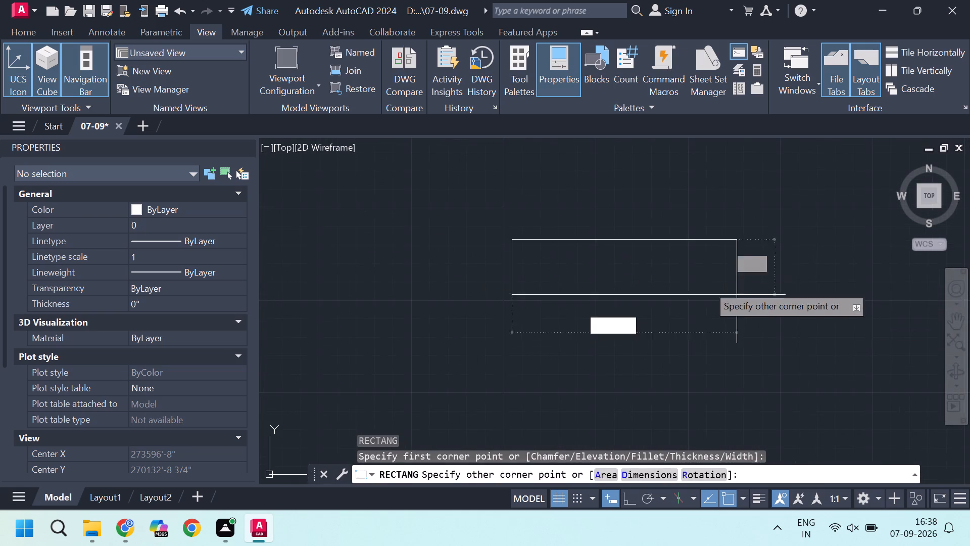
scroll(705, 284, up, 2)
scroll(680, 249, down, 3)
scroll(610, 231, up, 3)
scroll(648, 250, up, 2)
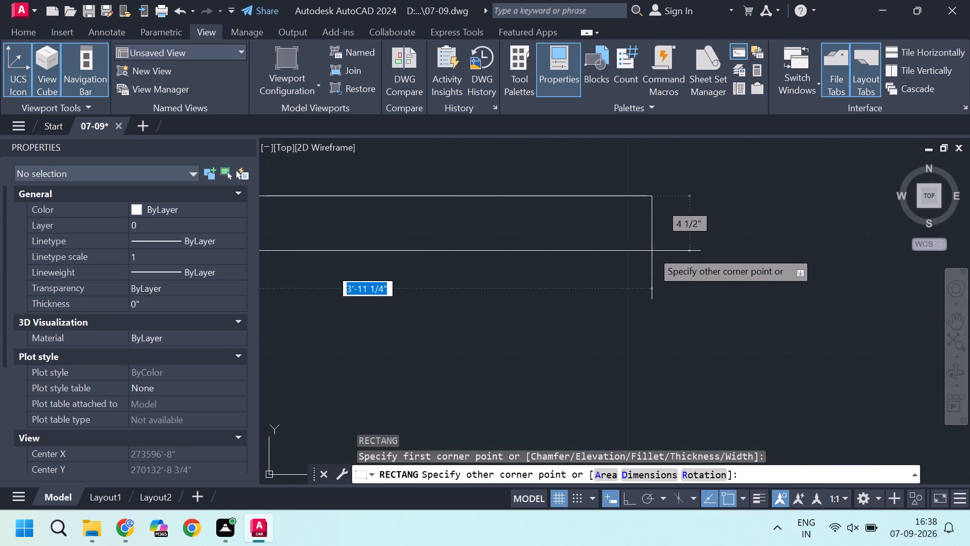
middle_drag(652, 251, 819, 286)
scroll(819, 286, down, 1)
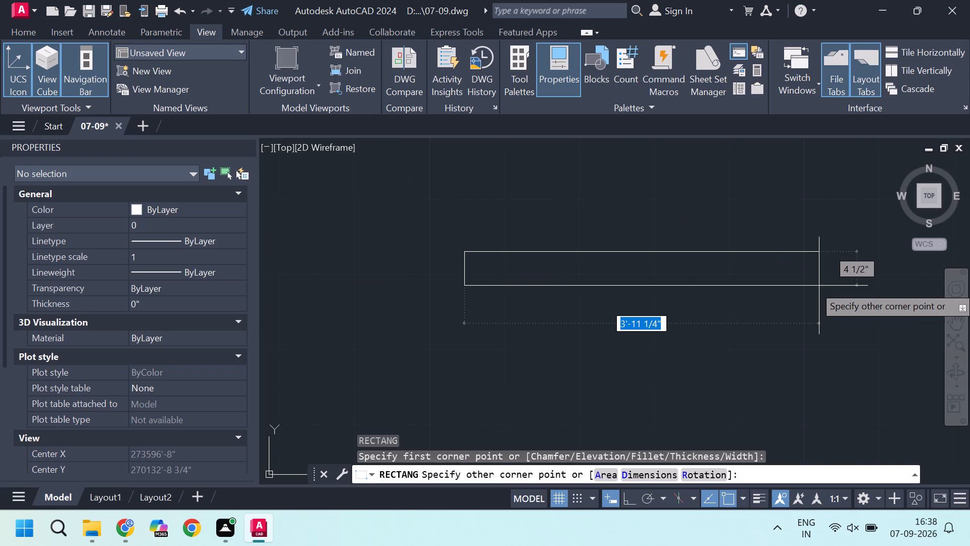
key(d)
key(Return)
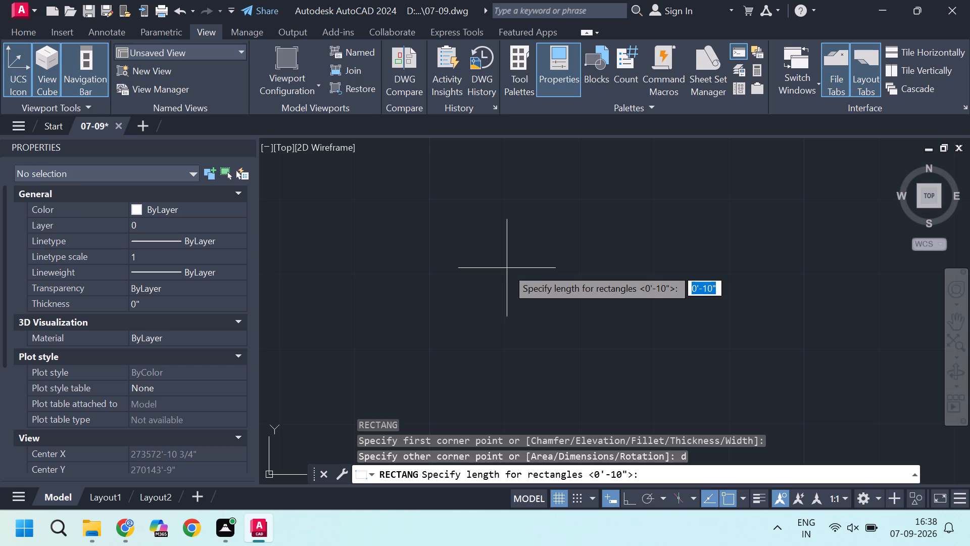
key(4)
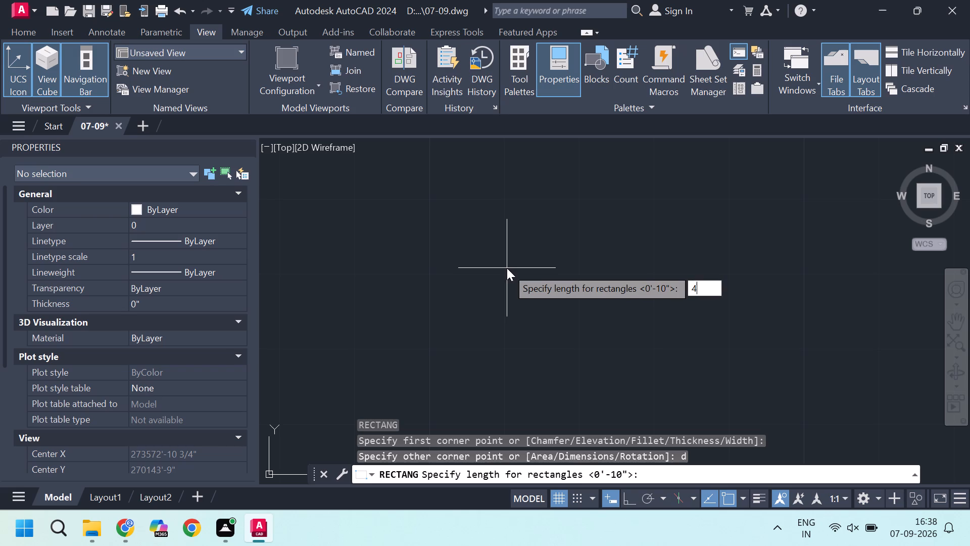
key(apostrophe)
key(Return)
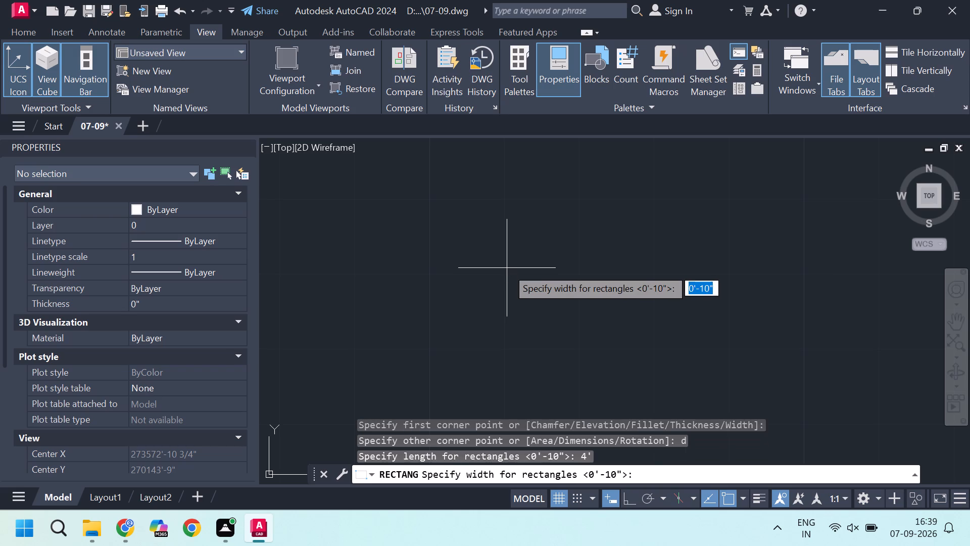
key(9)
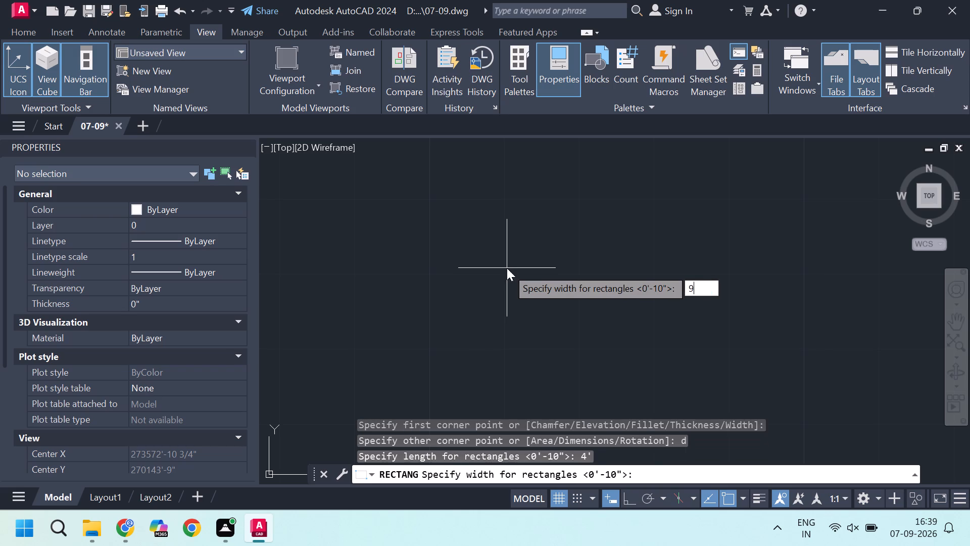
key(Return)
click(507, 268)
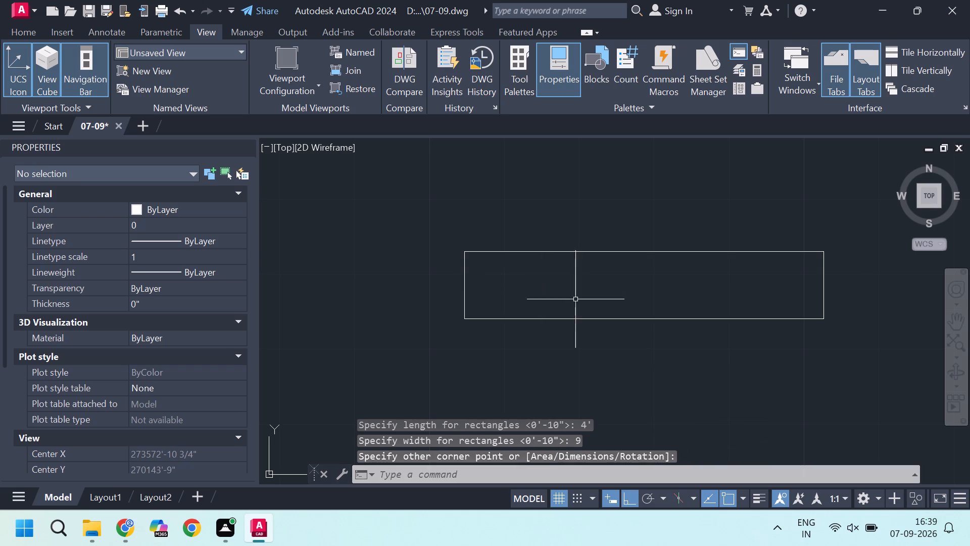
Explode the new 4' by 9" rectangle into separate lines.
click(466, 283)
key(Escape)
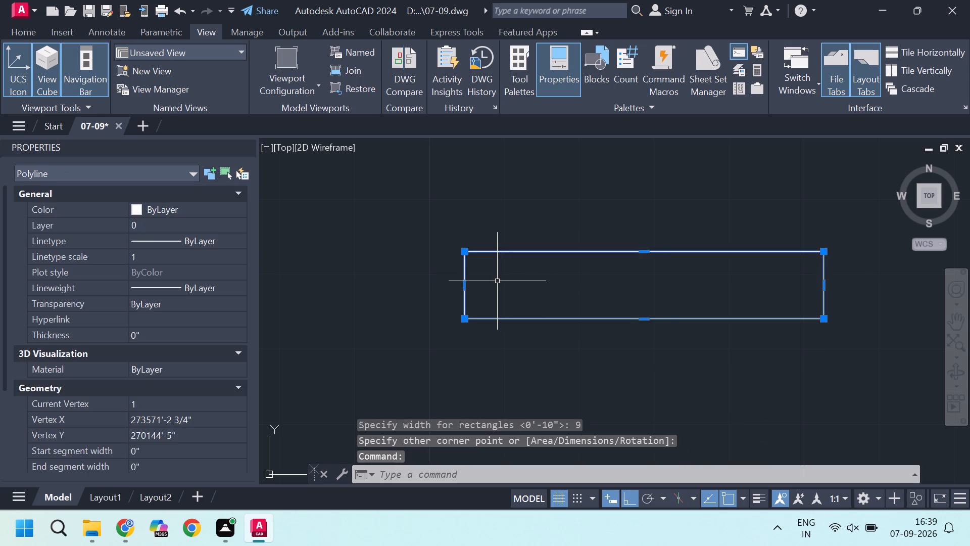
double_click(400, 226)
click(885, 371)
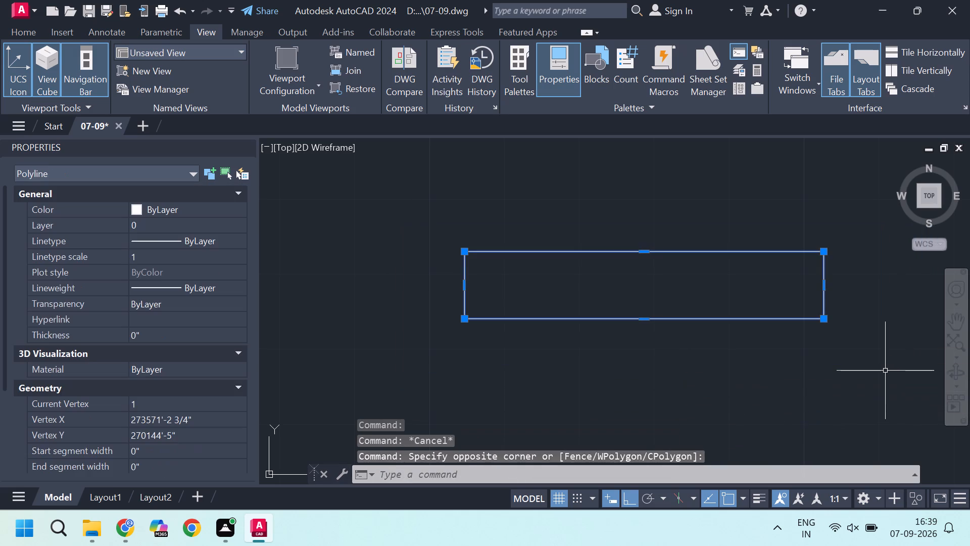
key(x)
key(Return)
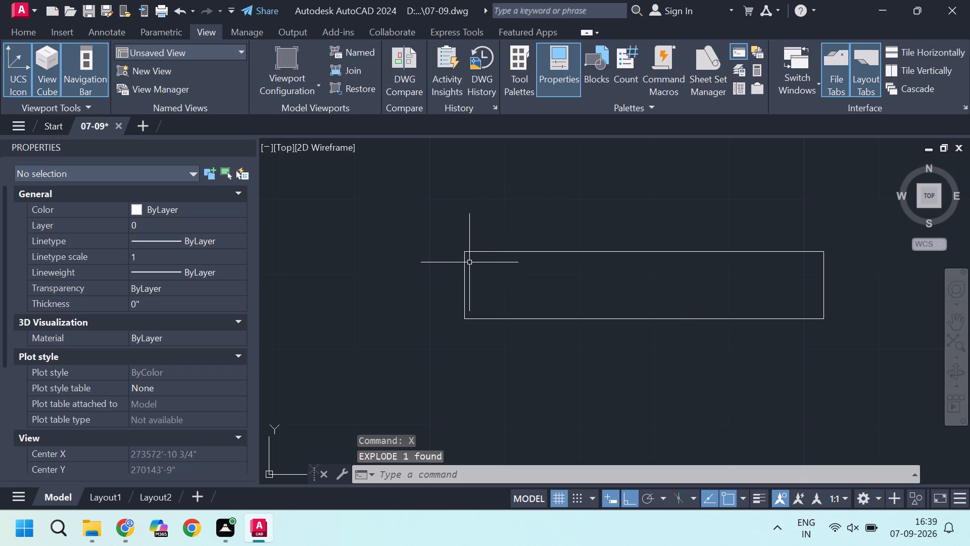
In the layer properties, make Layer2 the current layer and rename it door.
scroll(473, 271, down, 6)
scroll(478, 269, up, 5)
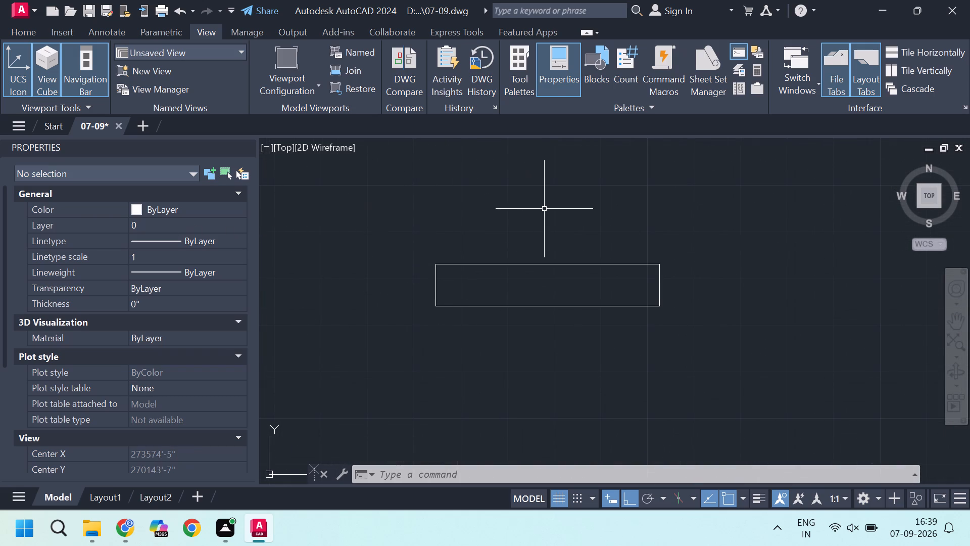
text(la)
key(Return)
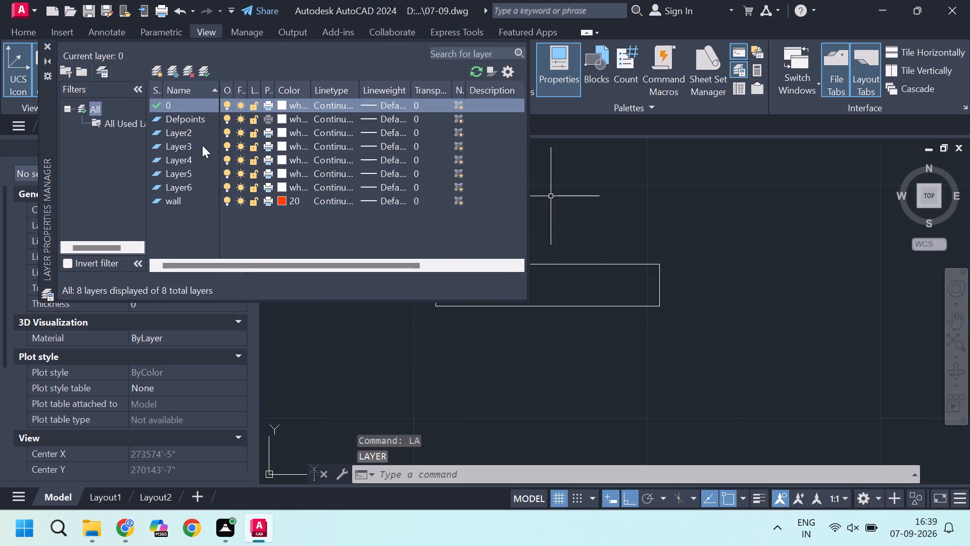
click(179, 133)
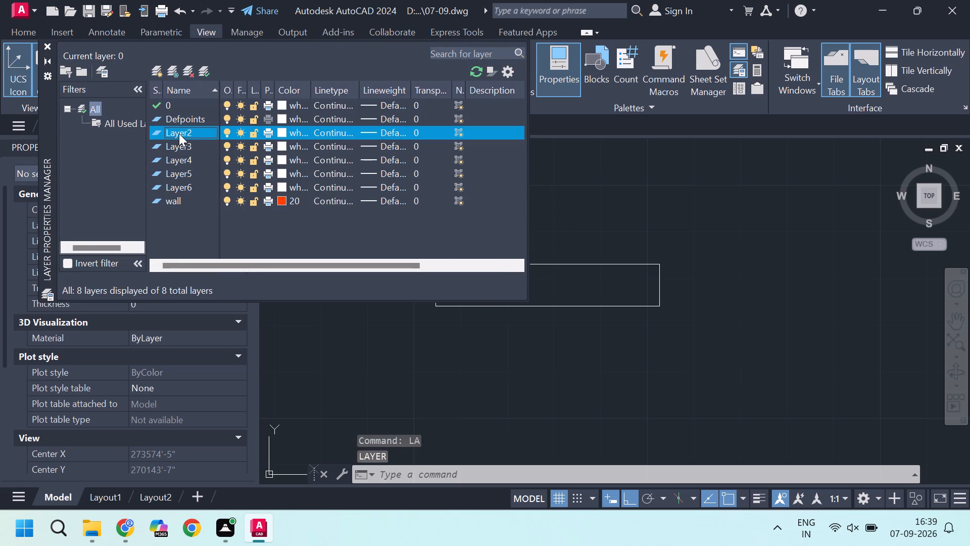
click(196, 135)
drag(197, 133, 173, 133)
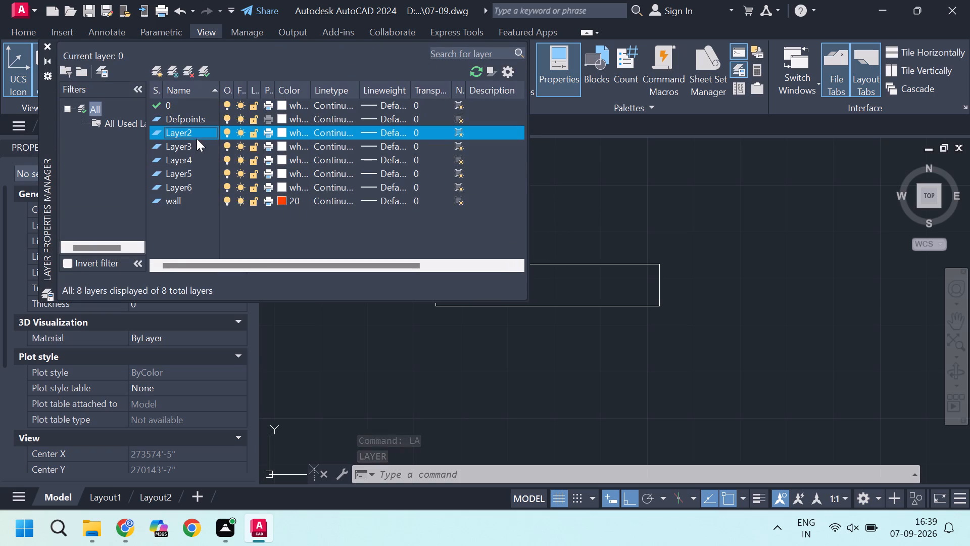
triple_click(196, 134)
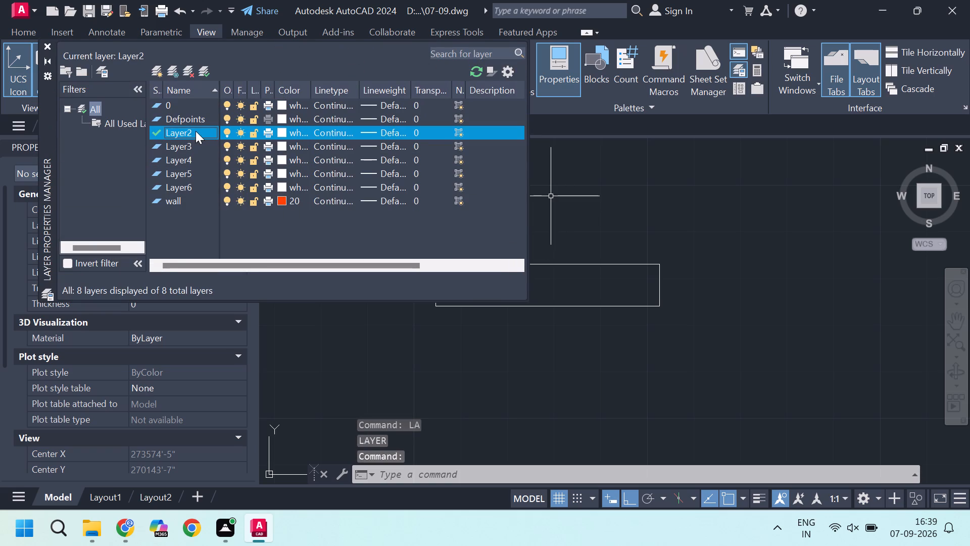
click(196, 131)
double_click(195, 131)
click(197, 132)
double_click(184, 131)
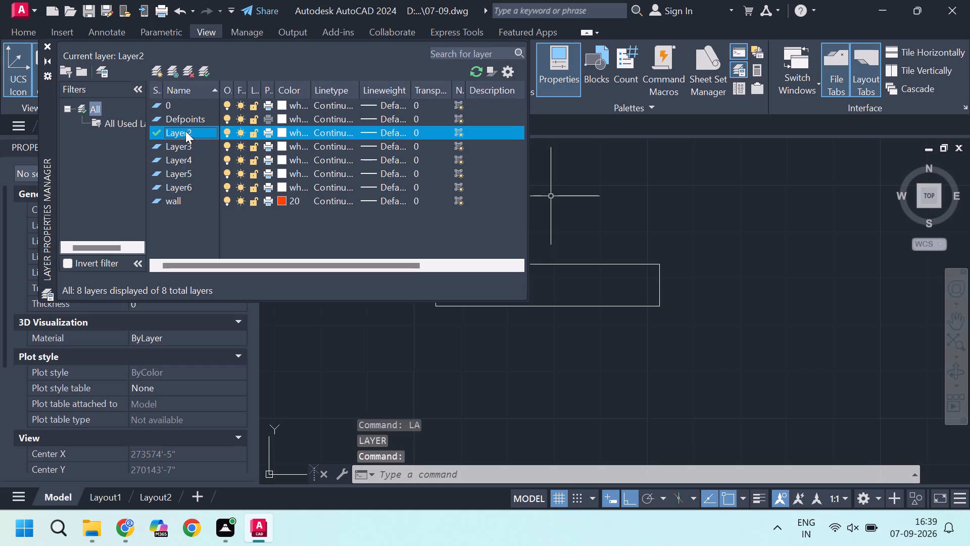
click(189, 131)
click(196, 131)
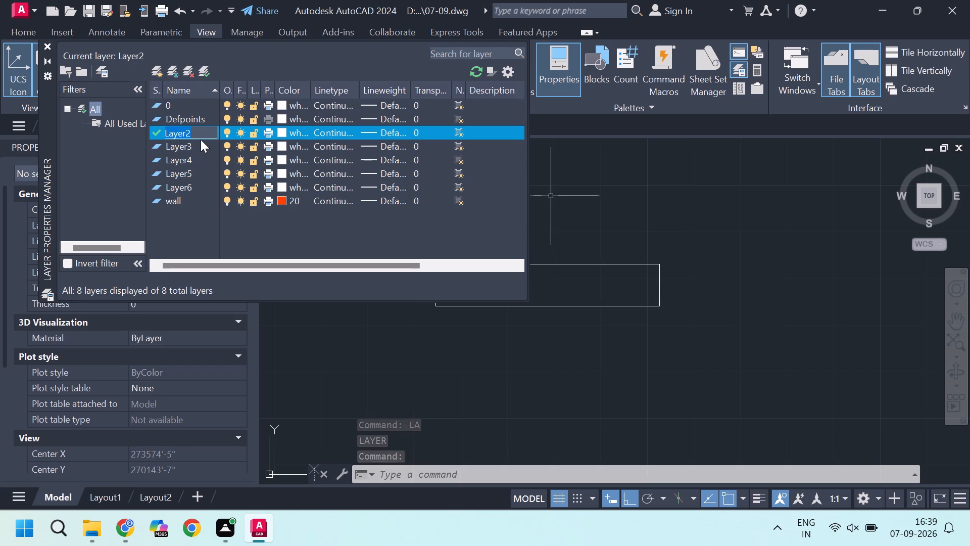
key(BackSpace)
key(BackSpace)
key(BackSpace)
text(door)
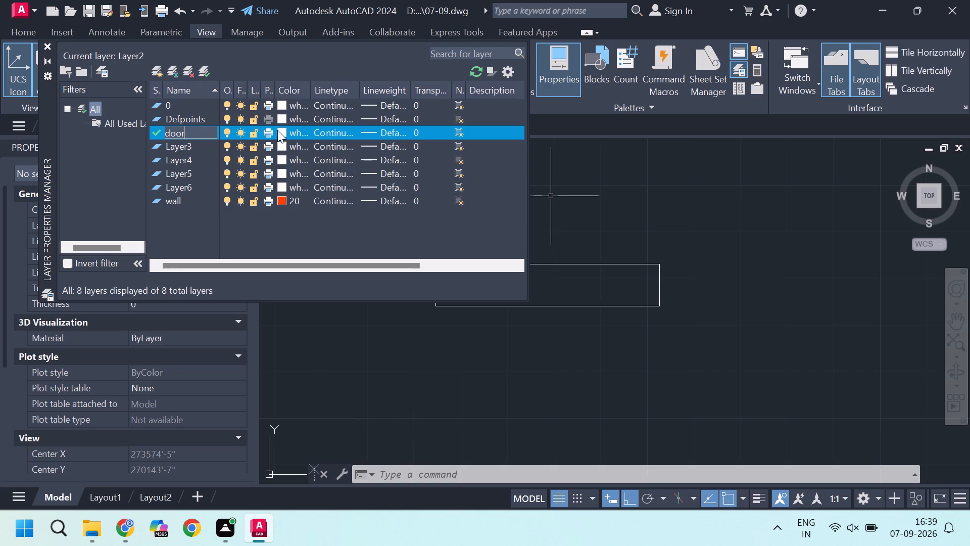
Set the door layer's colour to index colour 140.
click(284, 131)
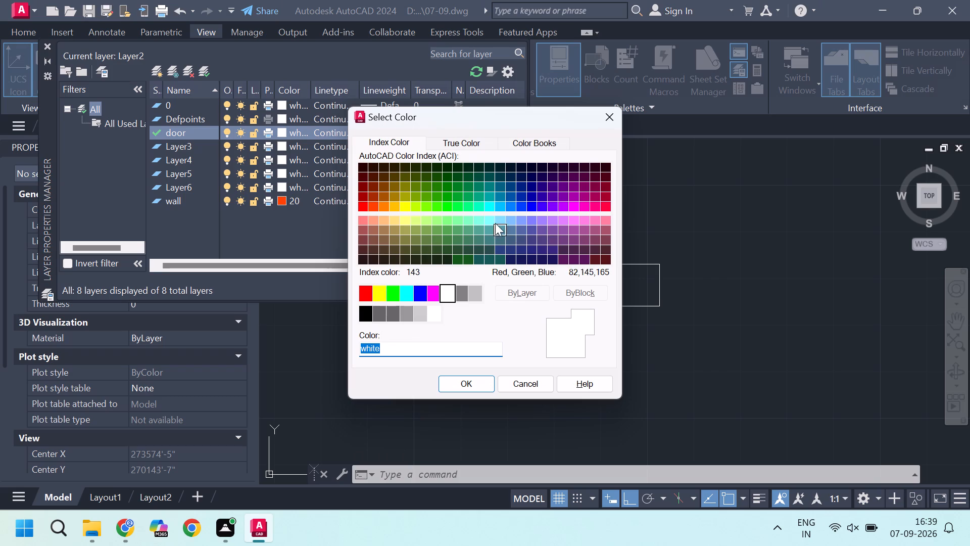
click(502, 209)
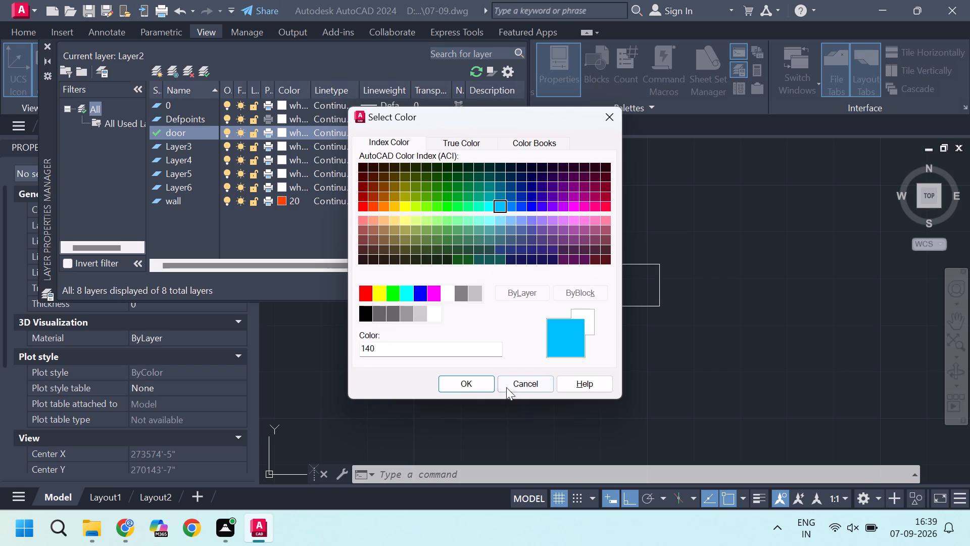
click(479, 385)
Rename Layer3 as window.
click(183, 149)
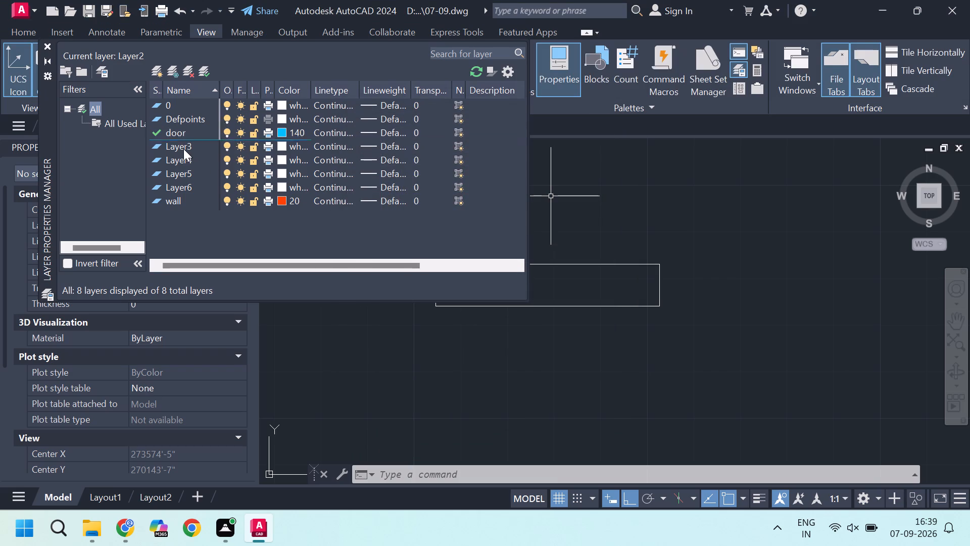
click(199, 147)
double_click(199, 147)
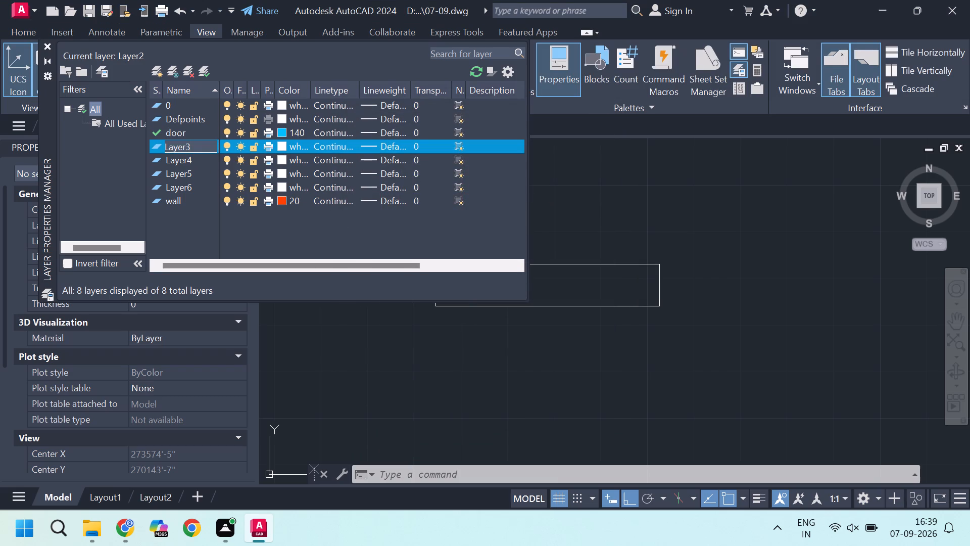
key(BackSpace)
key(BackSpace)
key(BackSpace)
key(BackSpace)
key(BackSpace)
key(BackSpace)
key(BackSpace)
key(BackSpace)
key(BackSpace)
key(BackSpace)
key(BackSpace)
key(BackSpace)
key(BackSpace)
text(window)
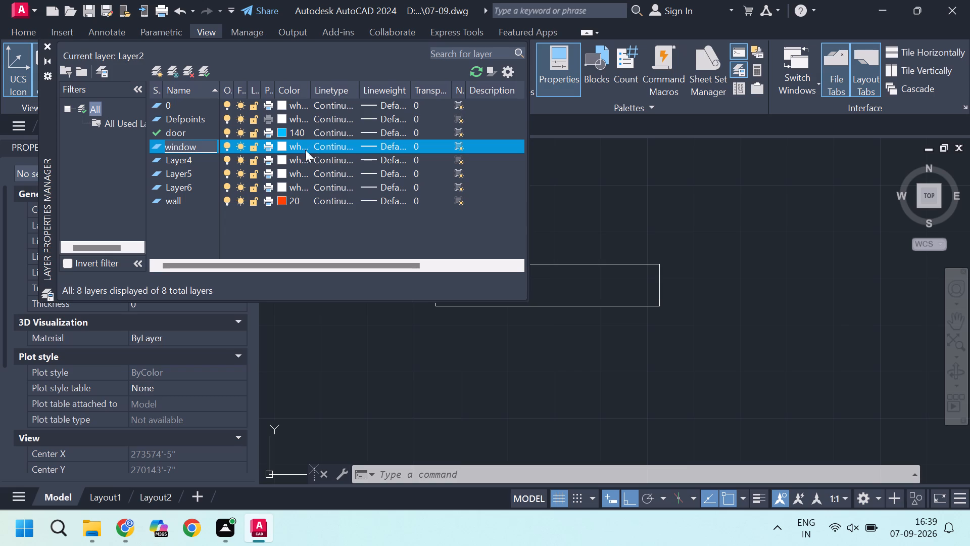
Set the window layer's colour to index colour 100 and close the layer properties.
click(281, 142)
click(281, 142)
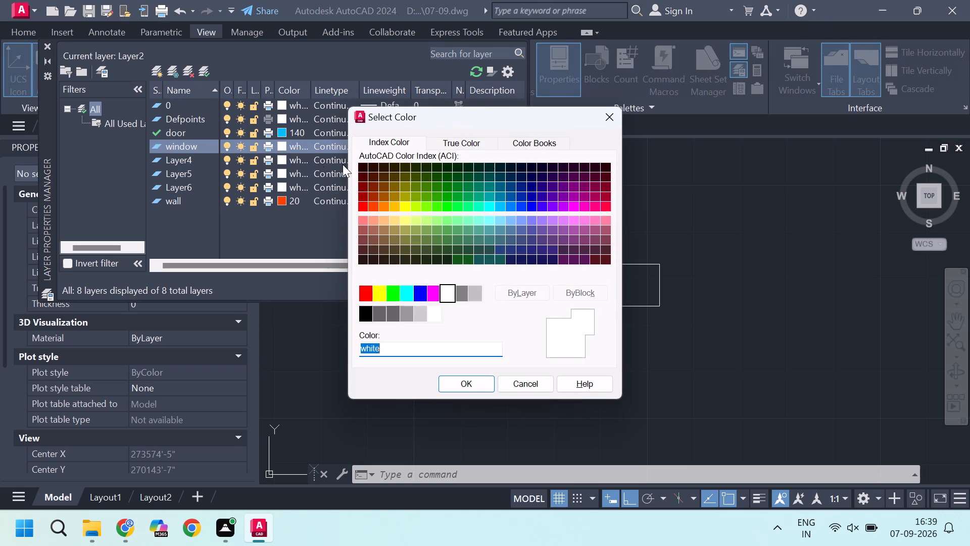
click(458, 209)
click(474, 382)
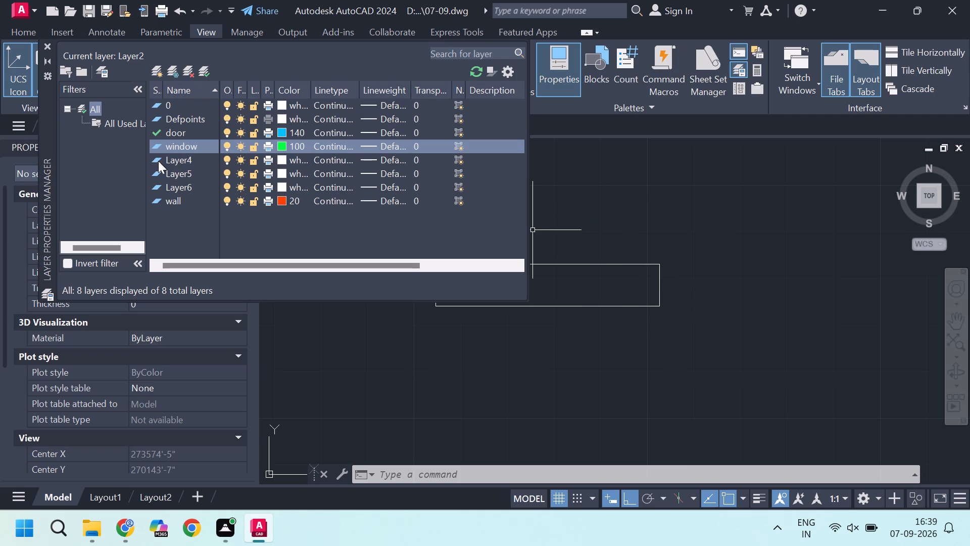
click(157, 145)
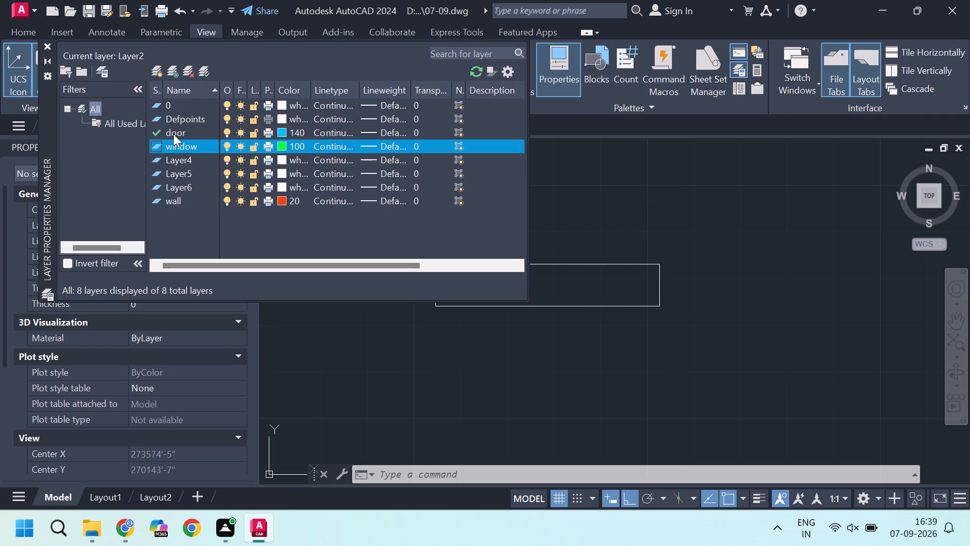
click(44, 43)
key(Escape)
scroll(463, 260, down, 5)
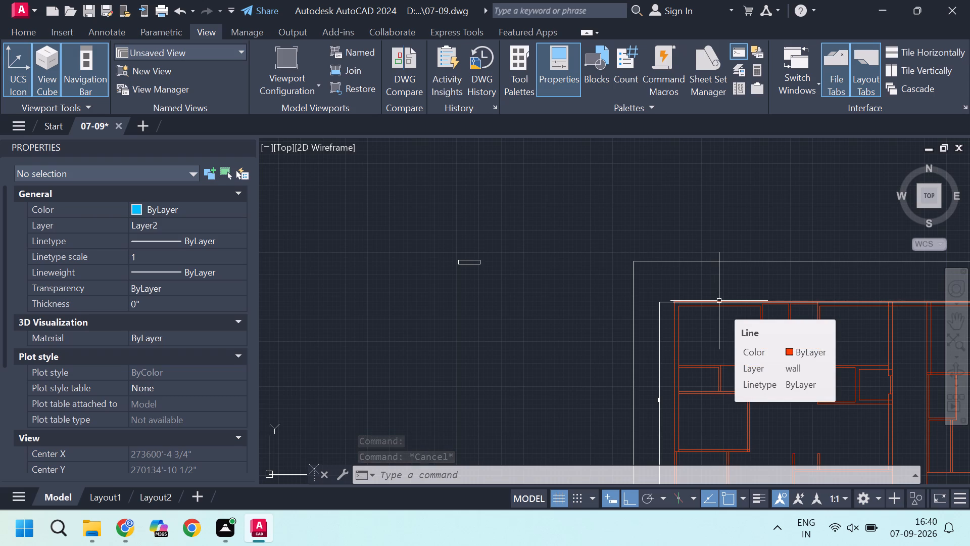
Trim the overlapping wall lines where the upper-left room's east wall meets the lower wall of the adjoining small rooms.
scroll(799, 335, up, 1)
scroll(751, 343, up, 2)
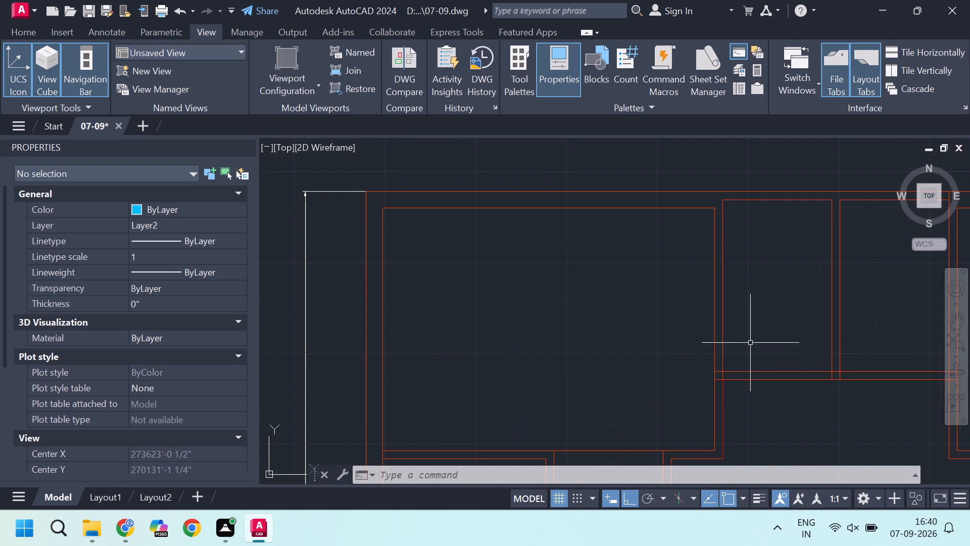
text(tr)
key(Return)
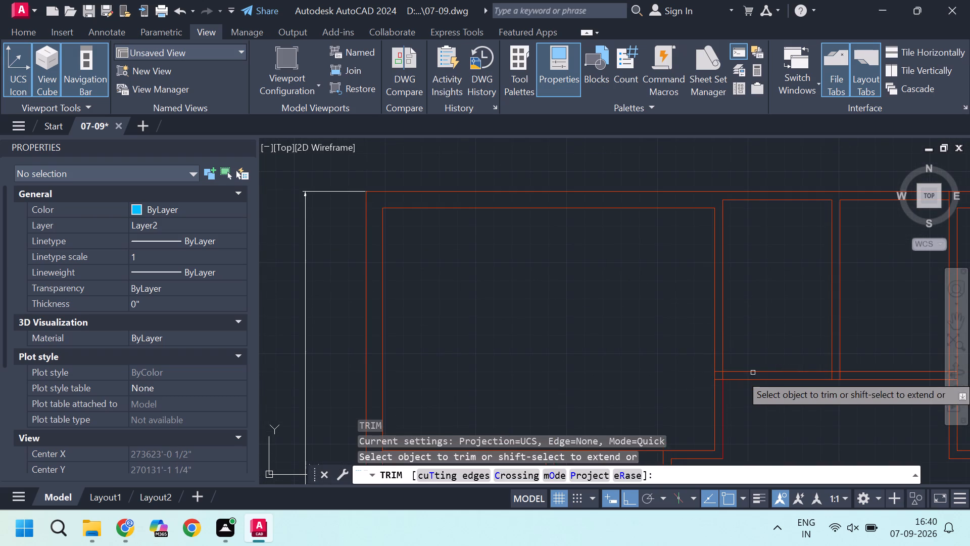
scroll(747, 375, up, 2)
scroll(682, 378, up, 1)
click(670, 336)
click(676, 412)
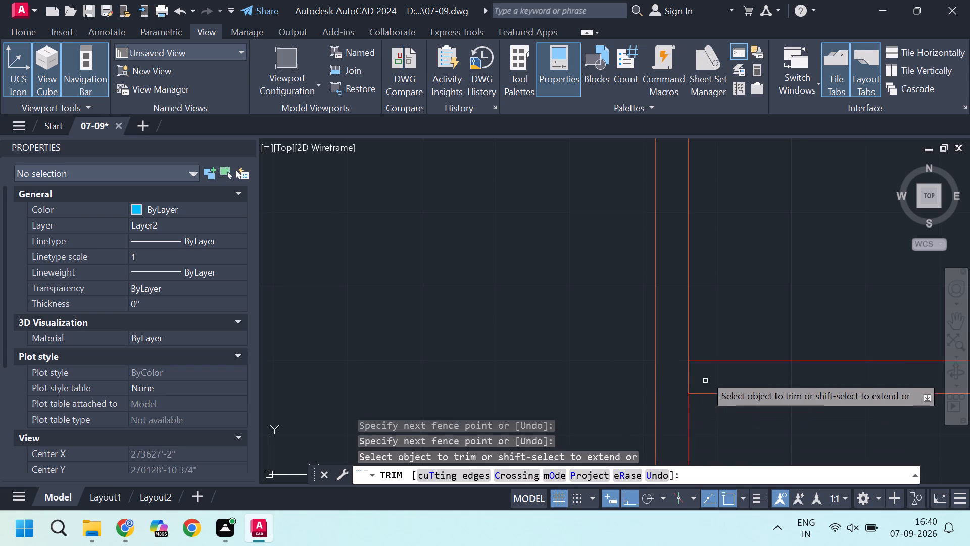
drag(705, 374, 697, 373)
click(674, 372)
scroll(674, 372, down, 4)
Trim the wall lines where the partition between the two small top rooms meets their lower wall.
middle_drag(806, 367, 737, 353)
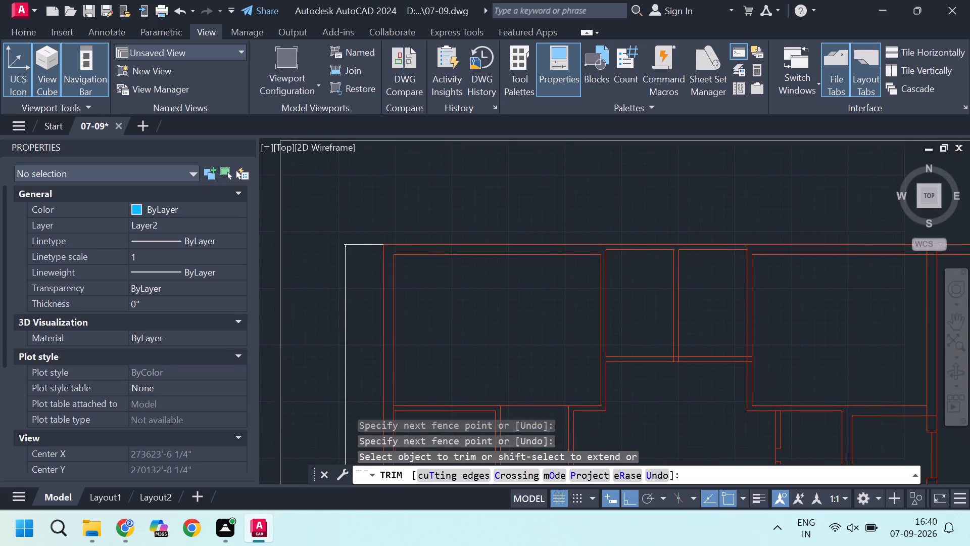
scroll(669, 365, up, 4)
scroll(719, 349, up, 2)
click(719, 243)
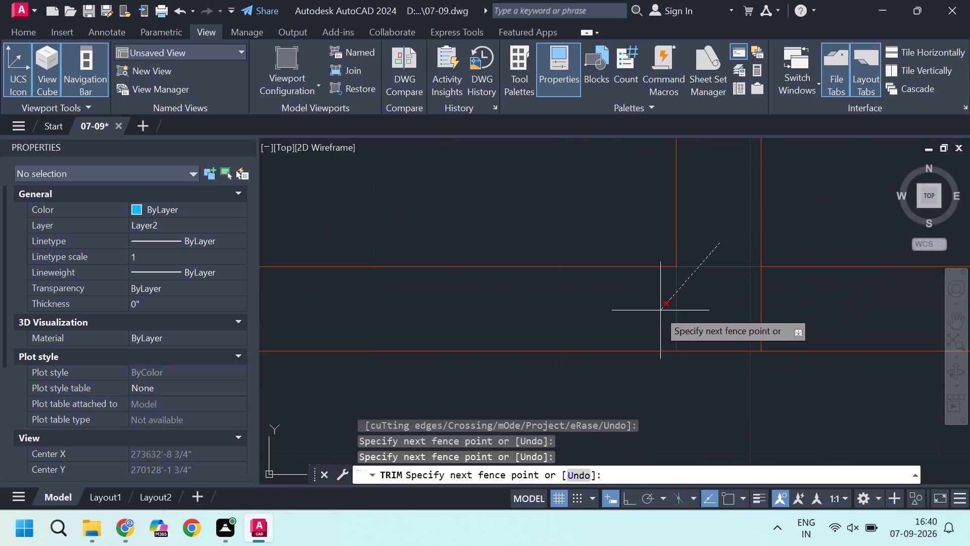
click(651, 309)
drag(795, 291, 779, 297)
click(724, 299)
Trim the wall lines at the east end of the small rooms' lower wall, where it meets the next large room's wall.
scroll(679, 307, down, 5)
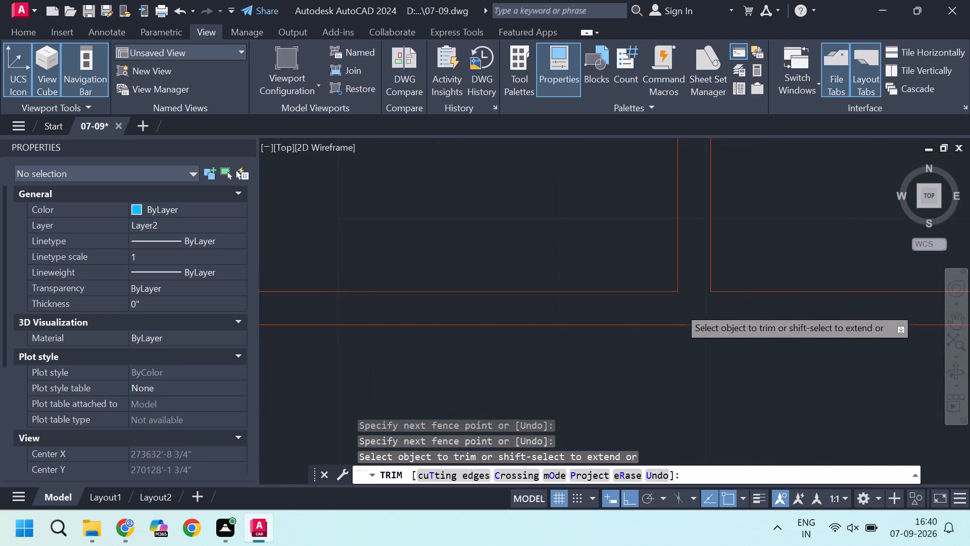
scroll(820, 307, up, 3)
click(709, 277)
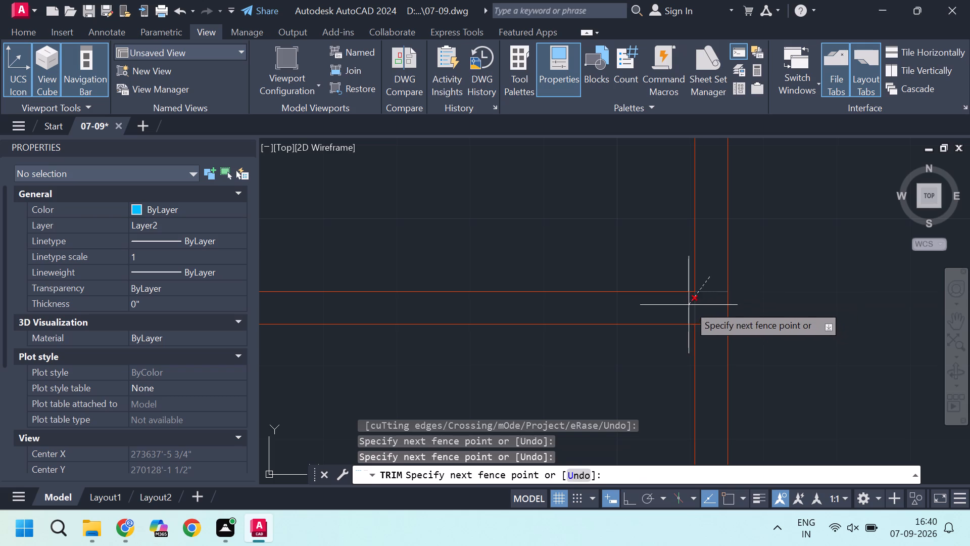
click(689, 305)
click(722, 306)
click(716, 341)
Trim the overlapping lines where the lower wall of the left unit's upper-right room meets the unit's east wall.
scroll(716, 341, down, 4)
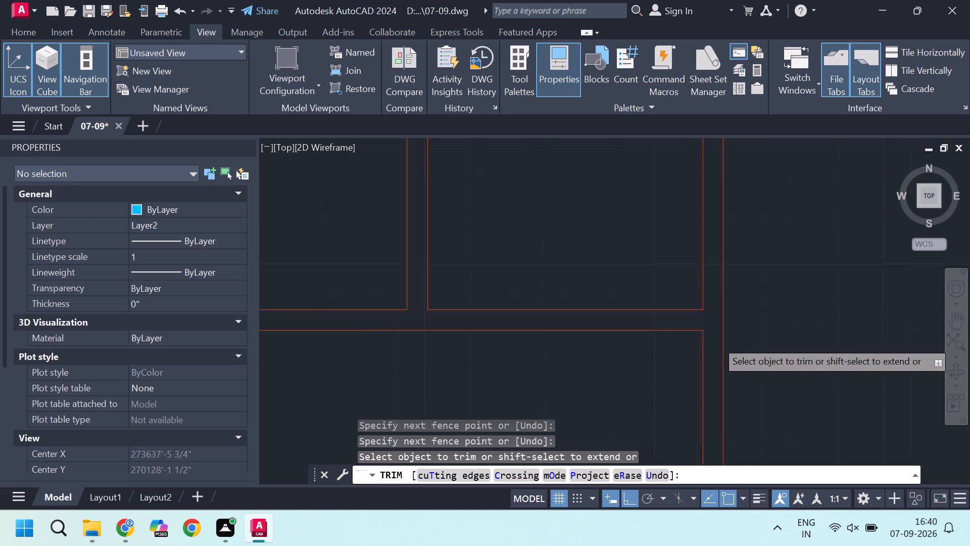
scroll(716, 341, down, 1)
scroll(742, 384, up, 3)
scroll(707, 270, down, 3)
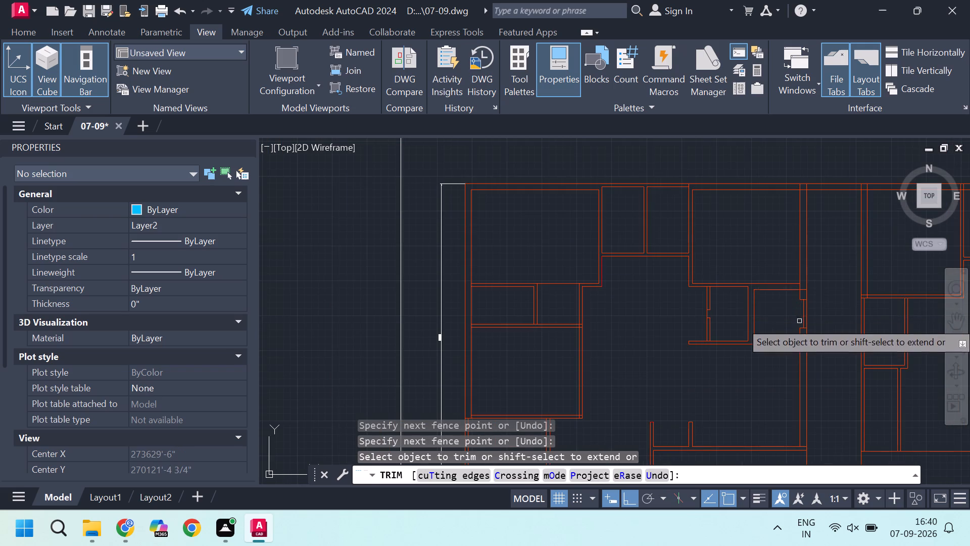
scroll(829, 258, up, 2)
scroll(761, 337, up, 3)
click(763, 330)
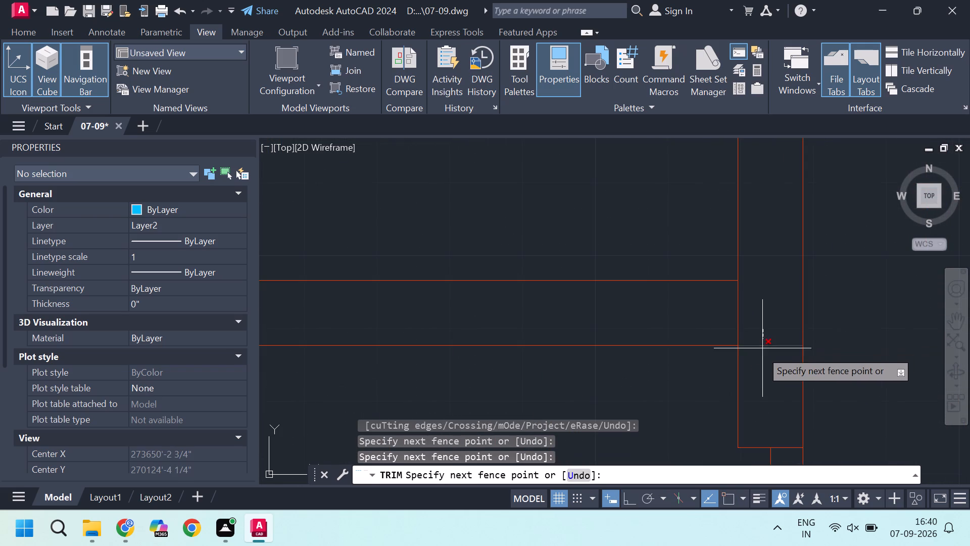
click(756, 361)
click(740, 309)
click(686, 301)
scroll(712, 309, down, 3)
key(Escape)
Trim the overlapping lines where the wall below the left unit's small eastern room meets the unit's east wall.
scroll(716, 307, down, 3)
scroll(726, 358, up, 3)
scroll(688, 309, up, 2)
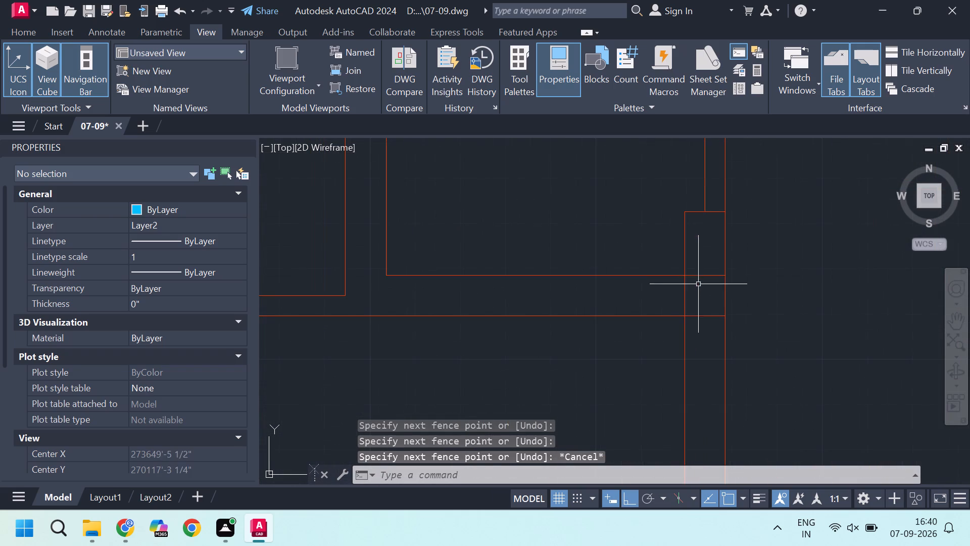
key(Return)
drag(701, 265, 703, 271)
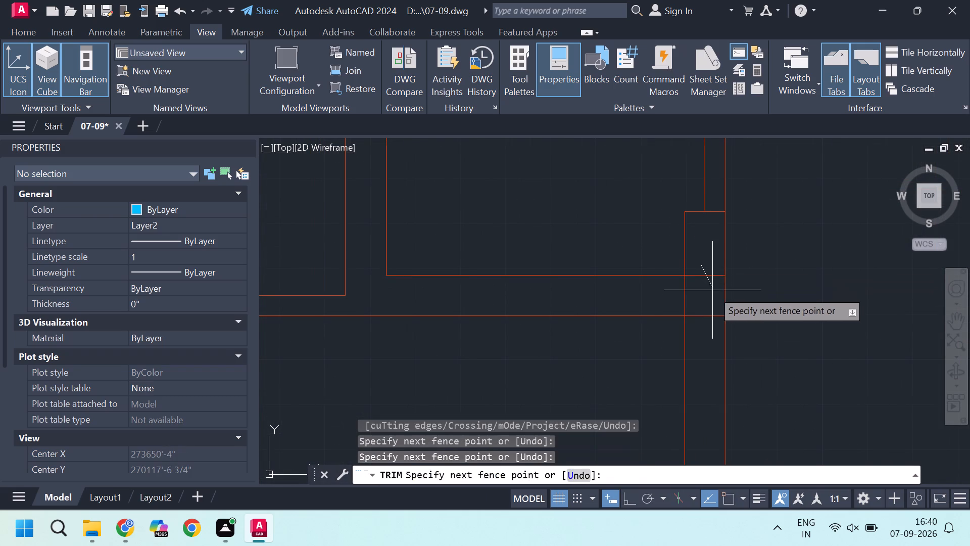
click(712, 295)
click(700, 295)
click(655, 291)
click(698, 298)
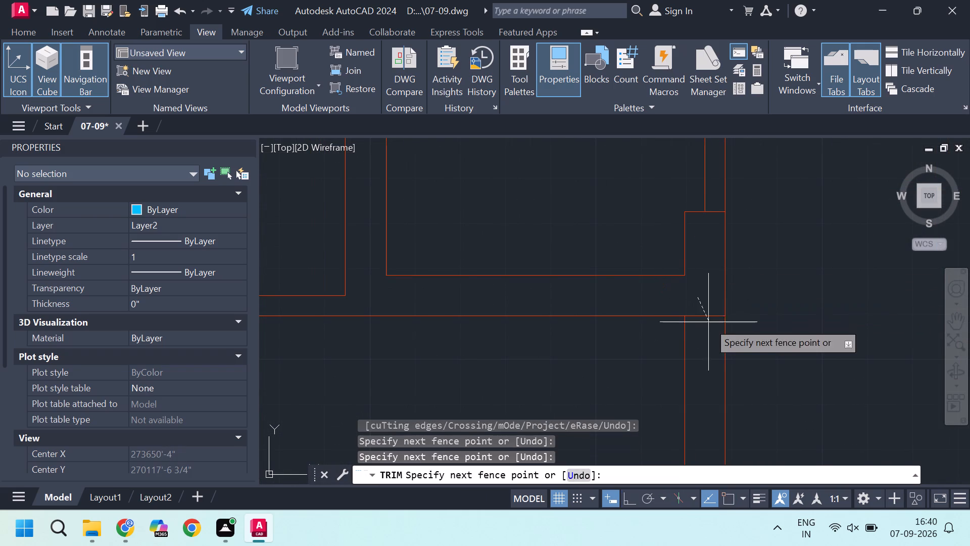
click(708, 331)
key(Escape)
Trim the overlapping lines where the lower wall of the right unit's upper-left room meets the unit's west wall.
scroll(708, 331, down, 6)
scroll(750, 346, up, 2)
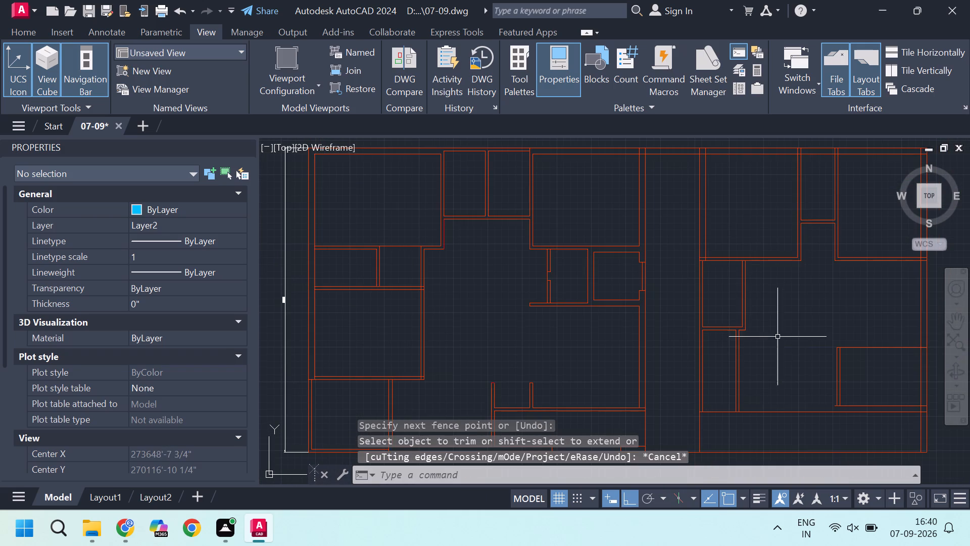
scroll(711, 258, up, 4)
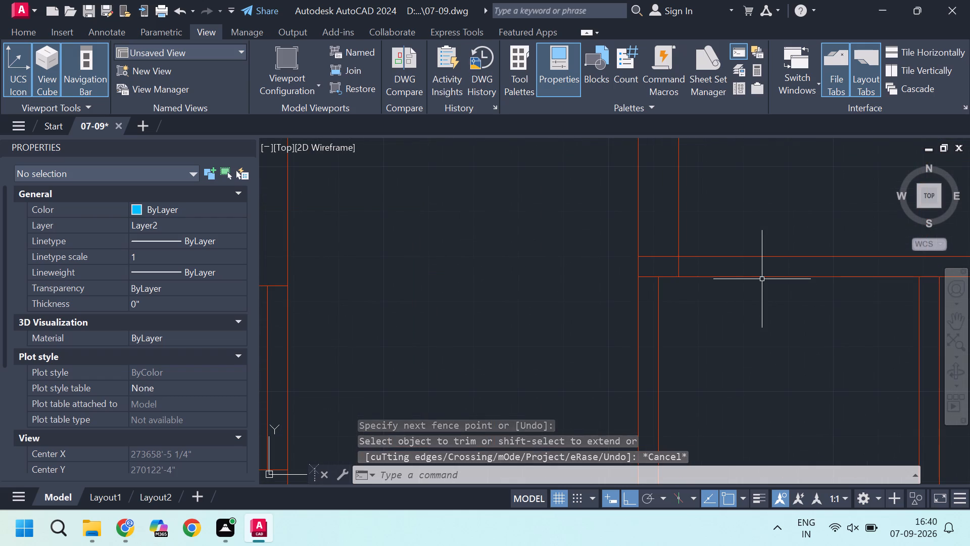
key(Return)
scroll(684, 253, up, 2)
click(633, 236)
click(590, 329)
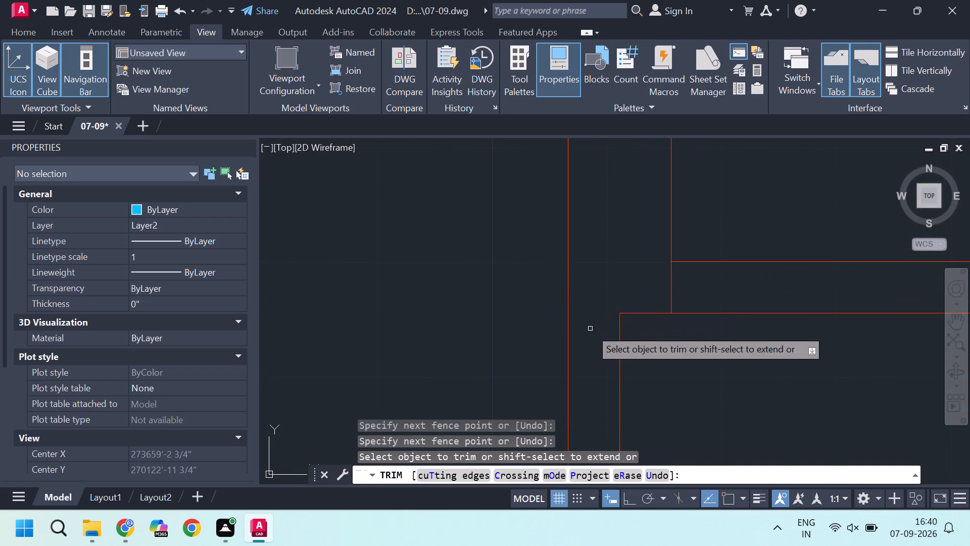
drag(709, 284, 675, 285)
click(637, 282)
click(683, 280)
key(Escape)
Draw a horizontal construction line through the lower-right inside corner of the left unit's upper-left room.
scroll(709, 288, down, 6)
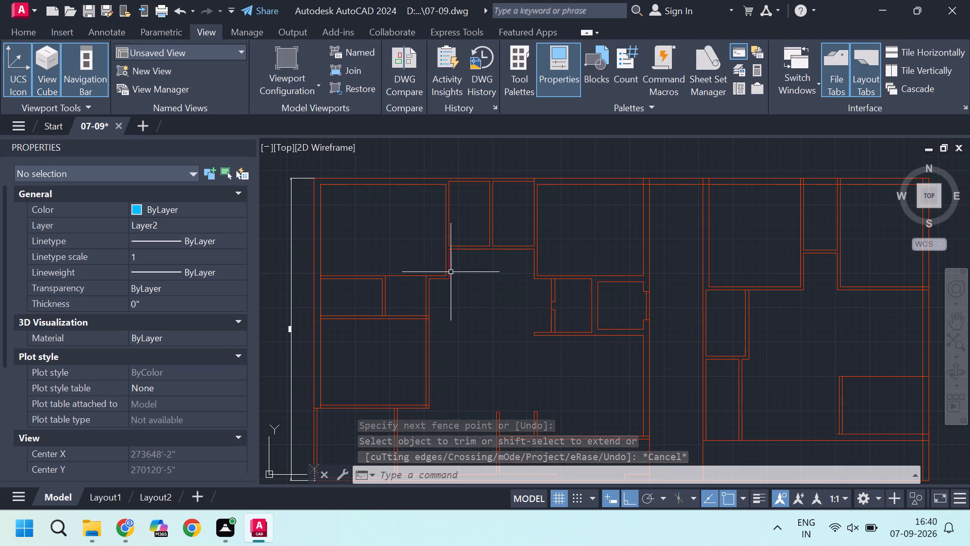
scroll(444, 272, up, 3)
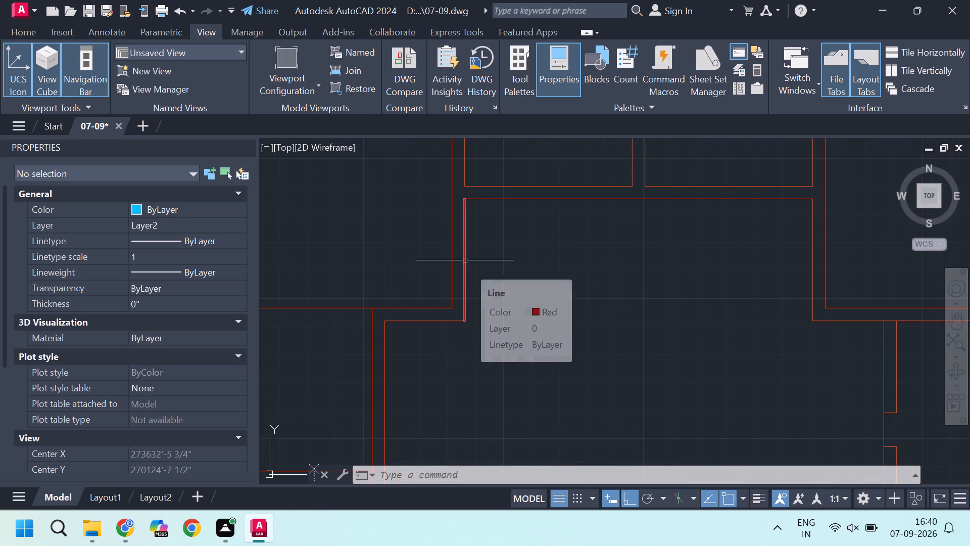
scroll(472, 284, up, 1)
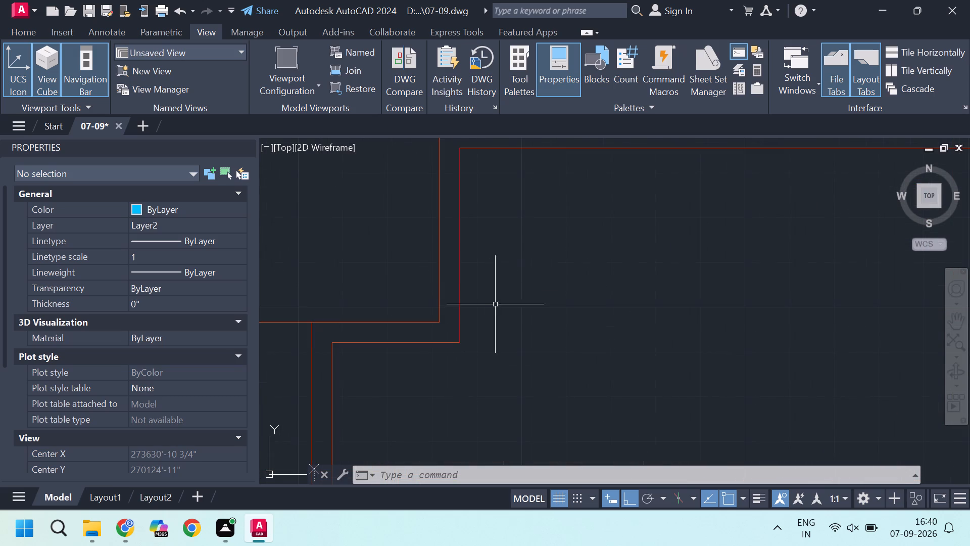
scroll(495, 304, down, 1)
middle_drag(466, 293, 500, 327)
scroll(504, 317, up, 2)
scroll(554, 339, down, 2)
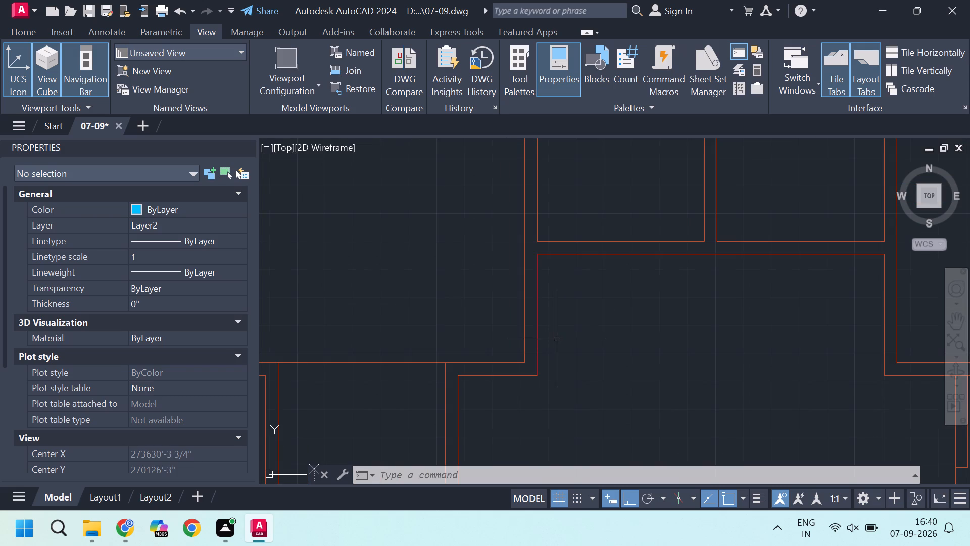
text(xl)
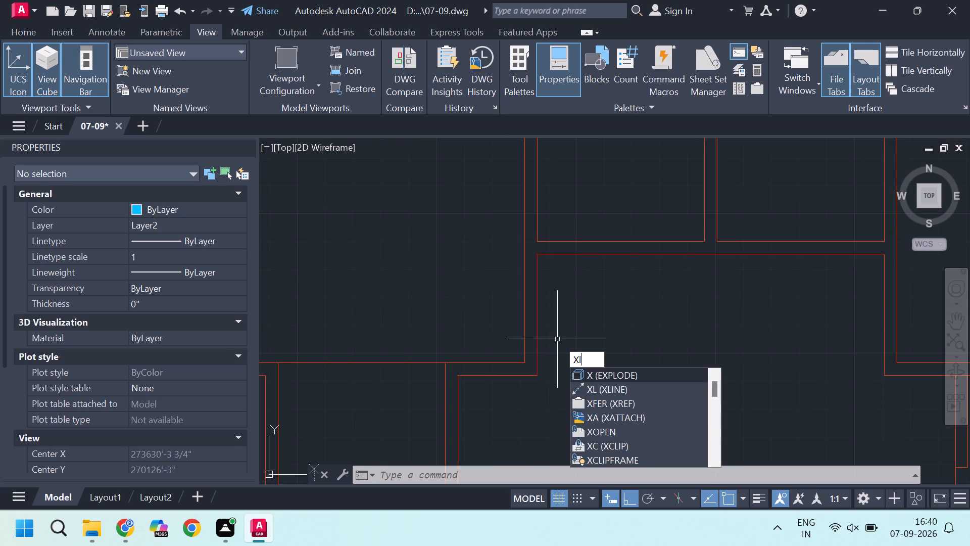
key(Return)
click(524, 366)
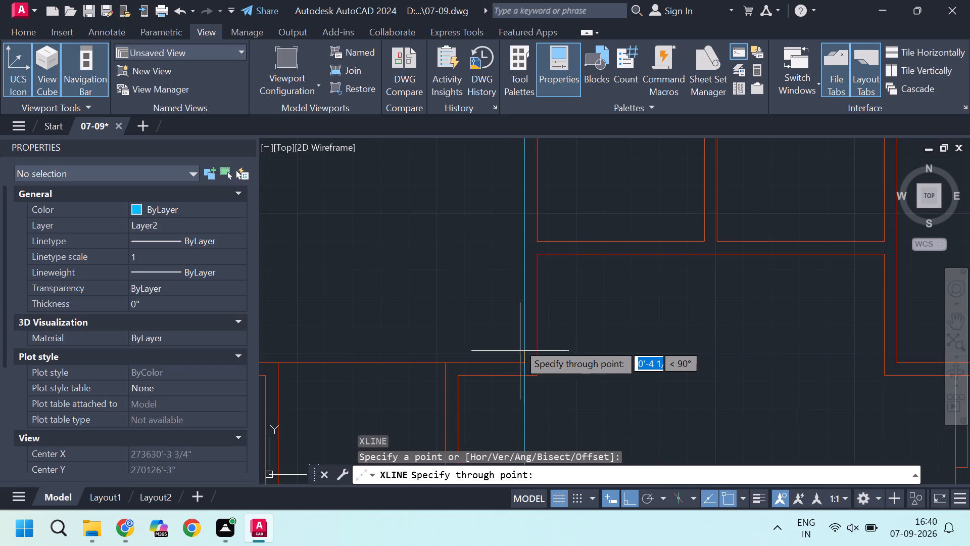
double_click(585, 357)
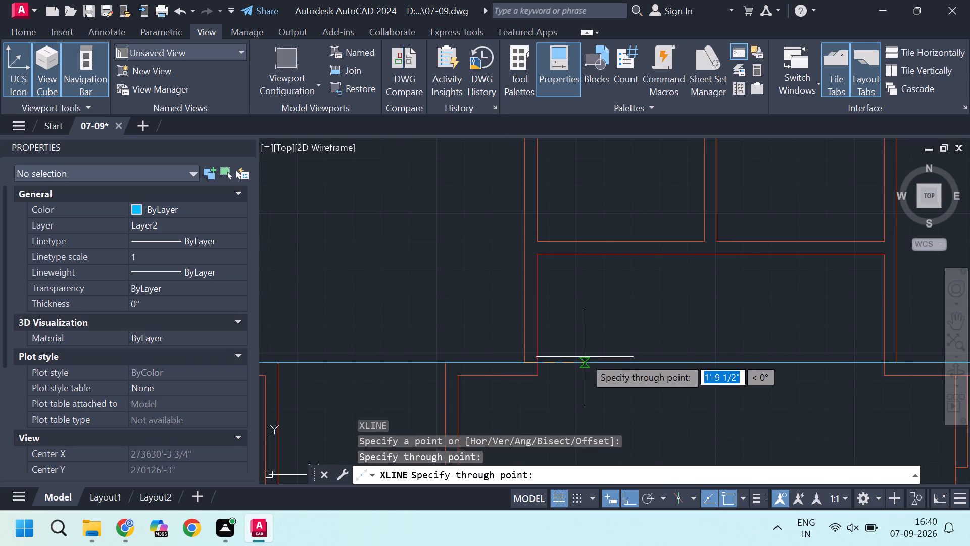
key(Escape)
Offset the horizontal construction line upward by 1'.
click(610, 365)
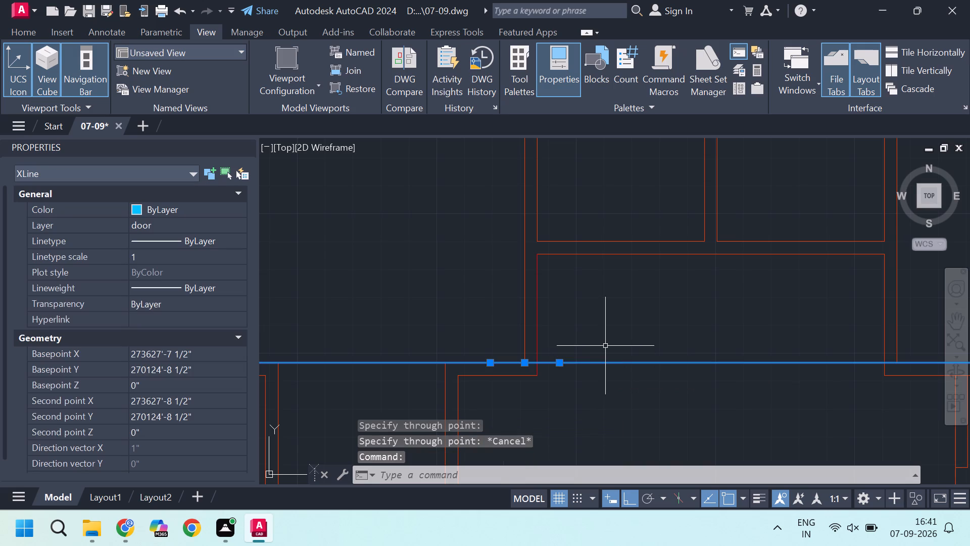
key(o)
key(Return)
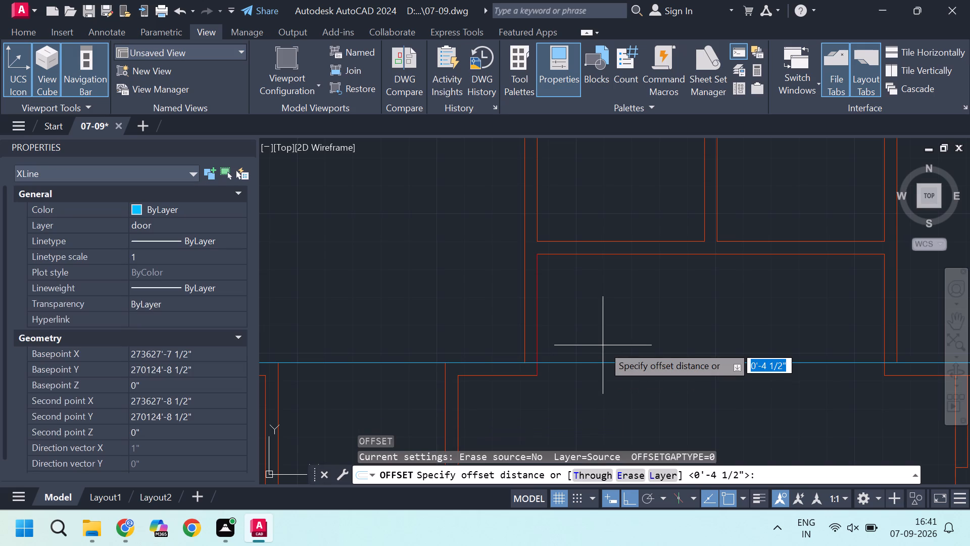
key(1)
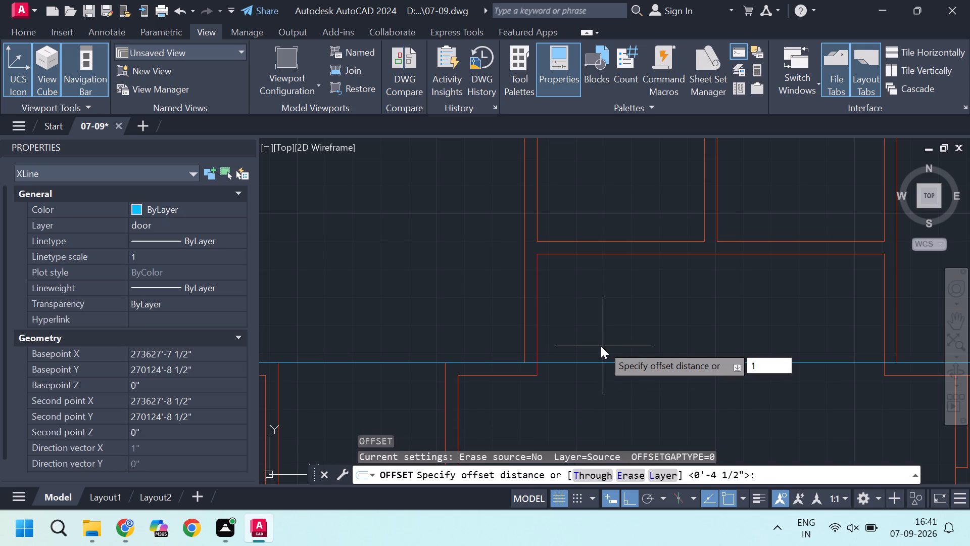
key(apostrophe)
key(Return)
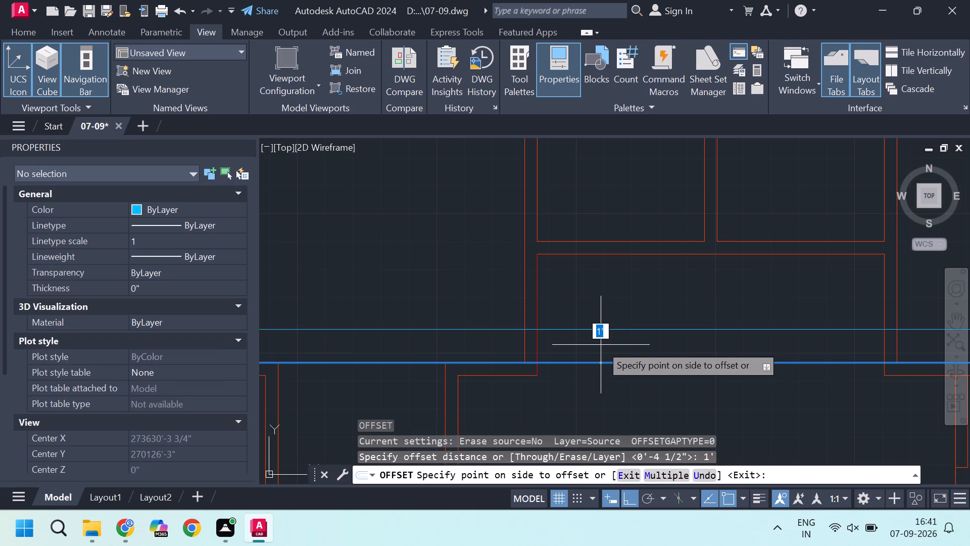
click(601, 344)
Offset the new construction line upward by 3' to mark the door opening.
click(576, 329)
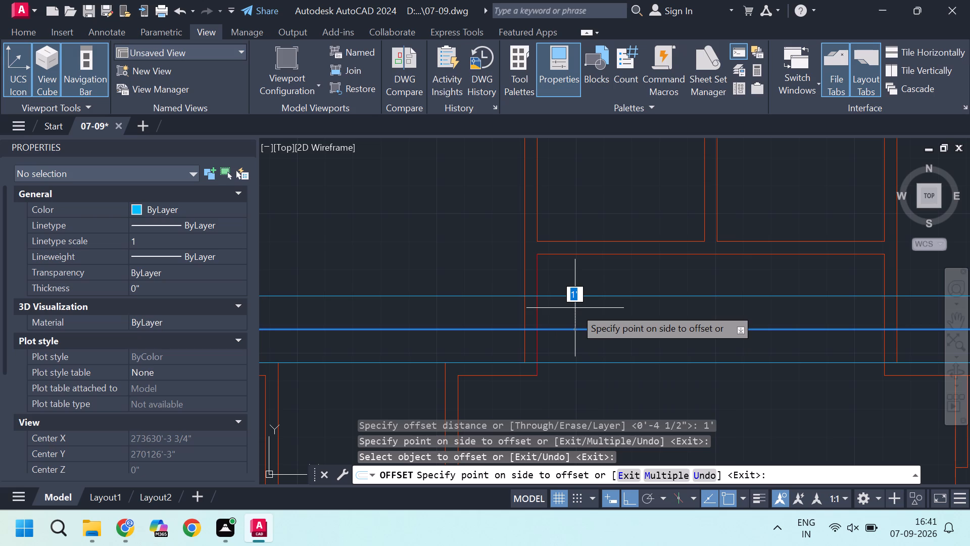
text(3')
key(Return)
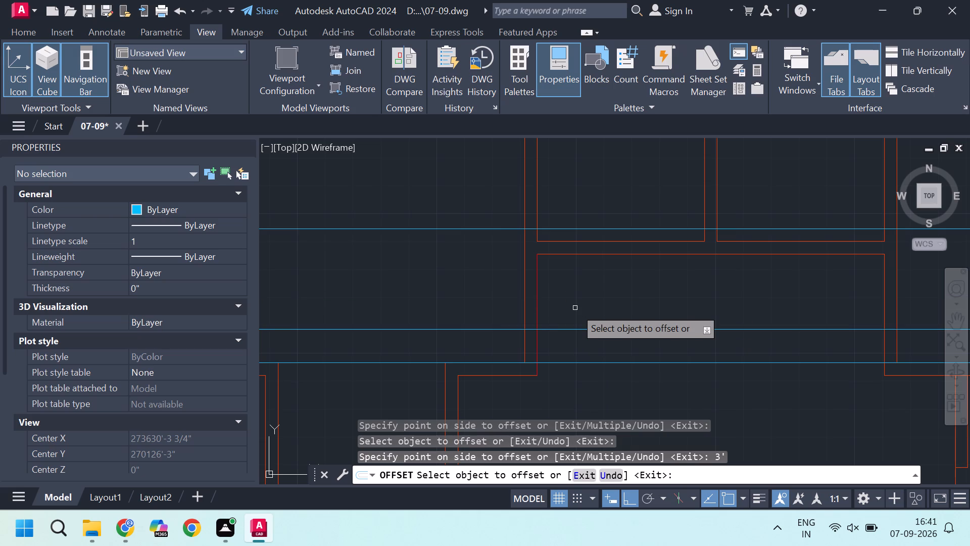
scroll(580, 311, down, 2)
scroll(574, 304, up, 2)
key(Escape)
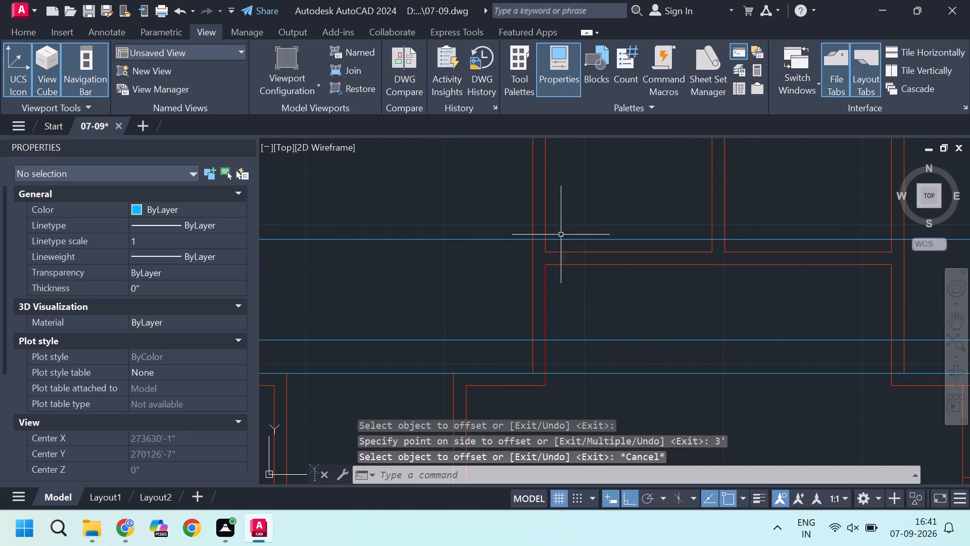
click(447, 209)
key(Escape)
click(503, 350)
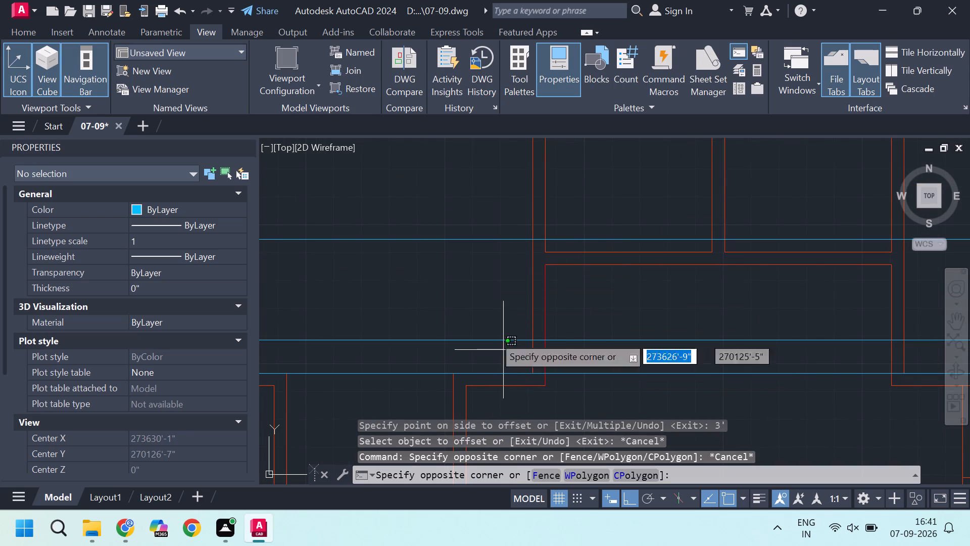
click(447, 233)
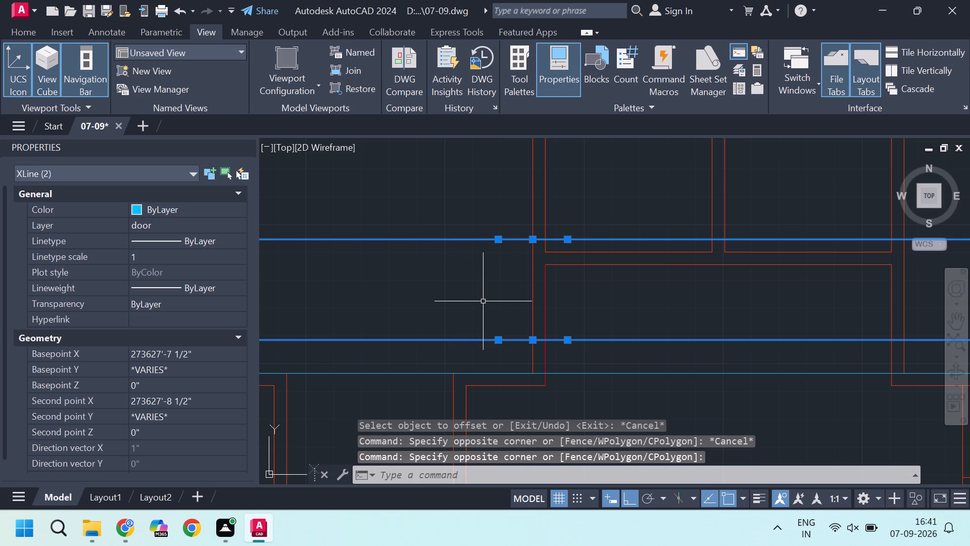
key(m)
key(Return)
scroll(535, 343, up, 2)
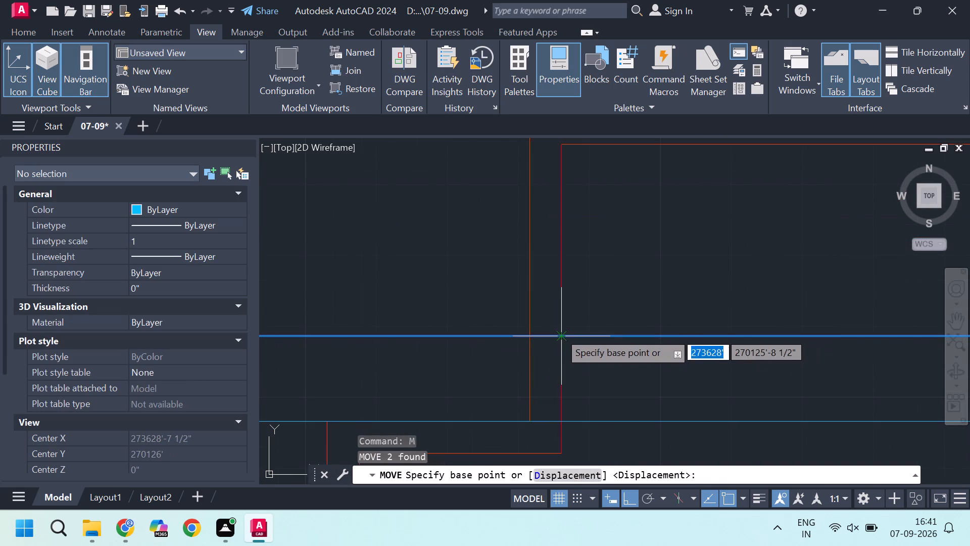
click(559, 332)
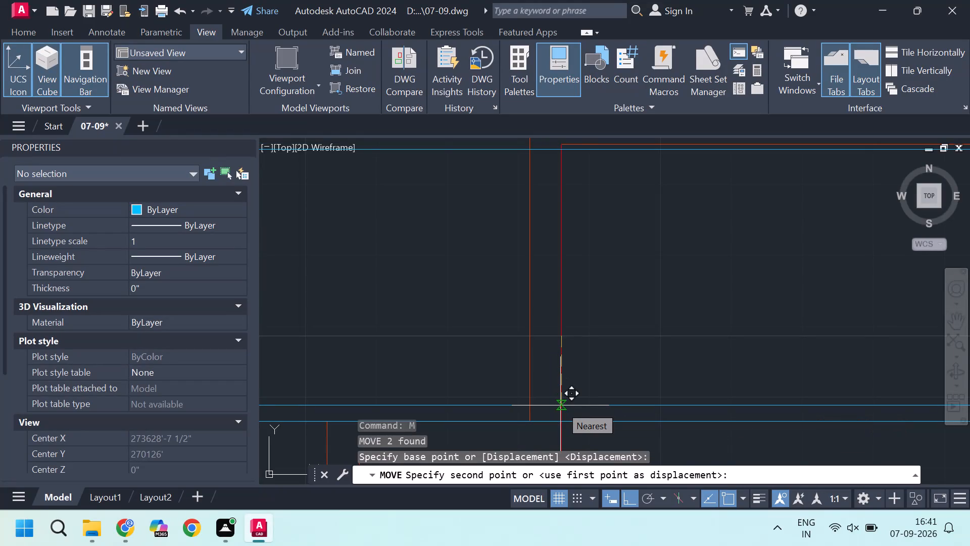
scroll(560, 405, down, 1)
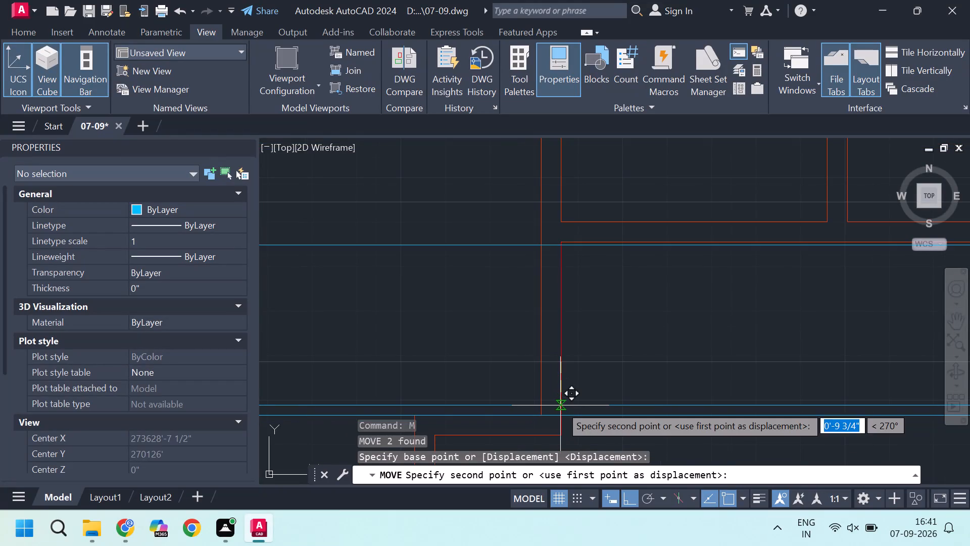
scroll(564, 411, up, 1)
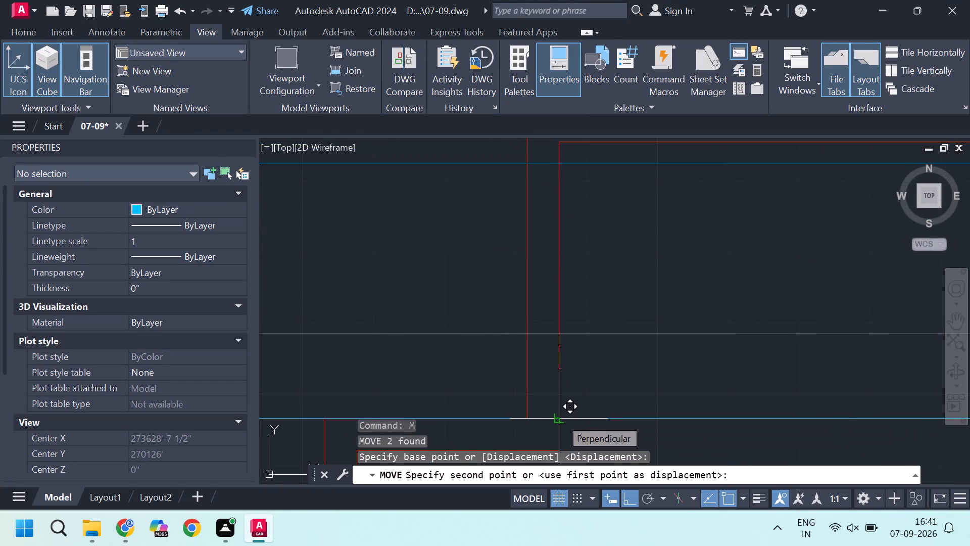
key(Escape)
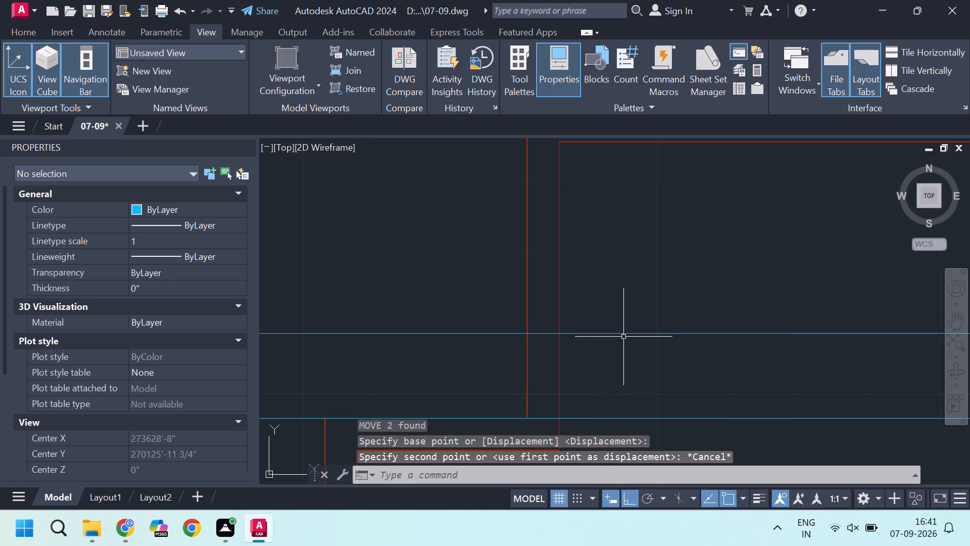
Delete the two offset construction lines above the base construction line at the lower-right corner of the left unit's upper-left room.
click(623, 335)
key(Delete)
scroll(623, 335, down, 3)
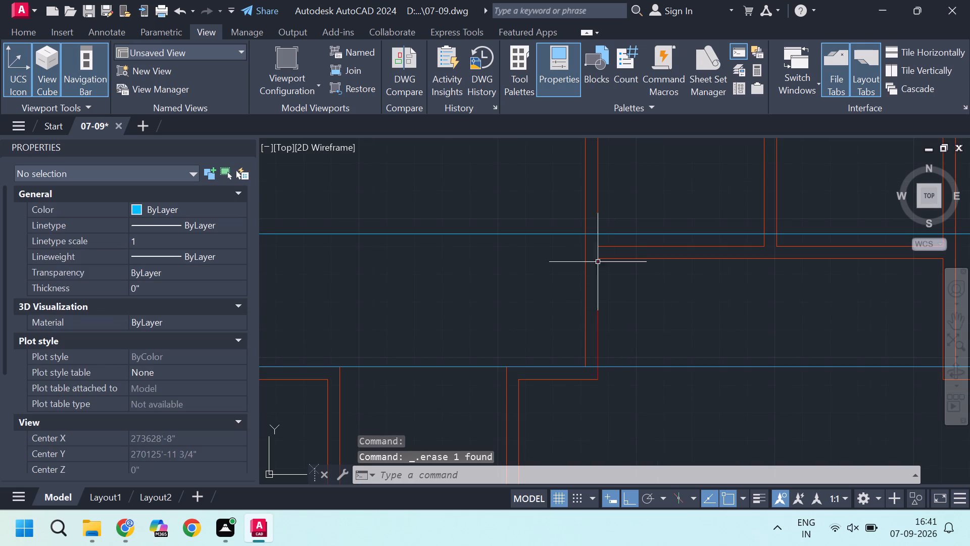
click(555, 233)
key(Delete)
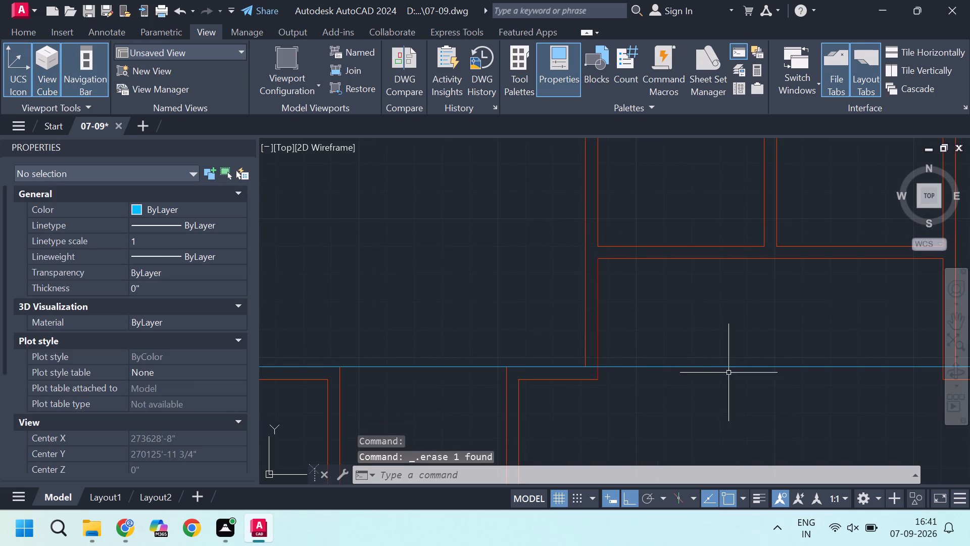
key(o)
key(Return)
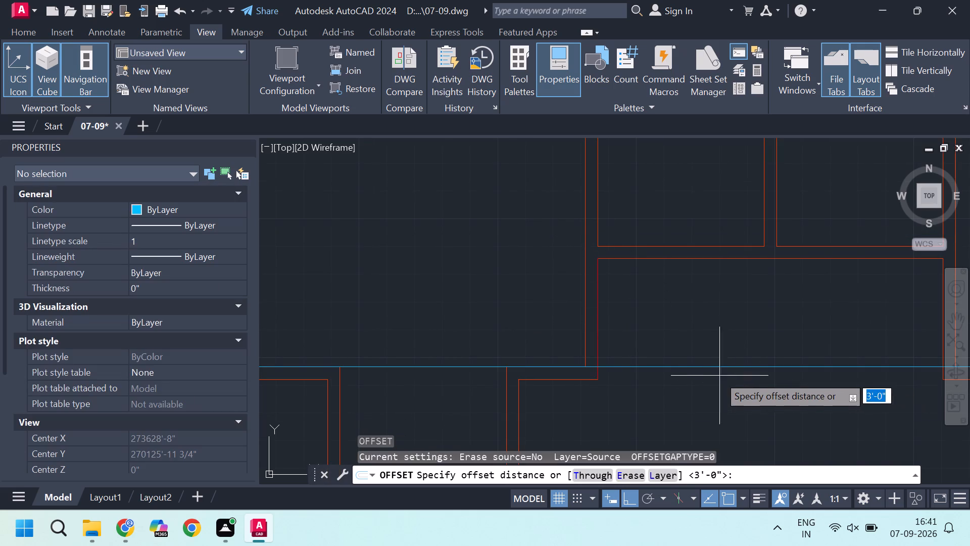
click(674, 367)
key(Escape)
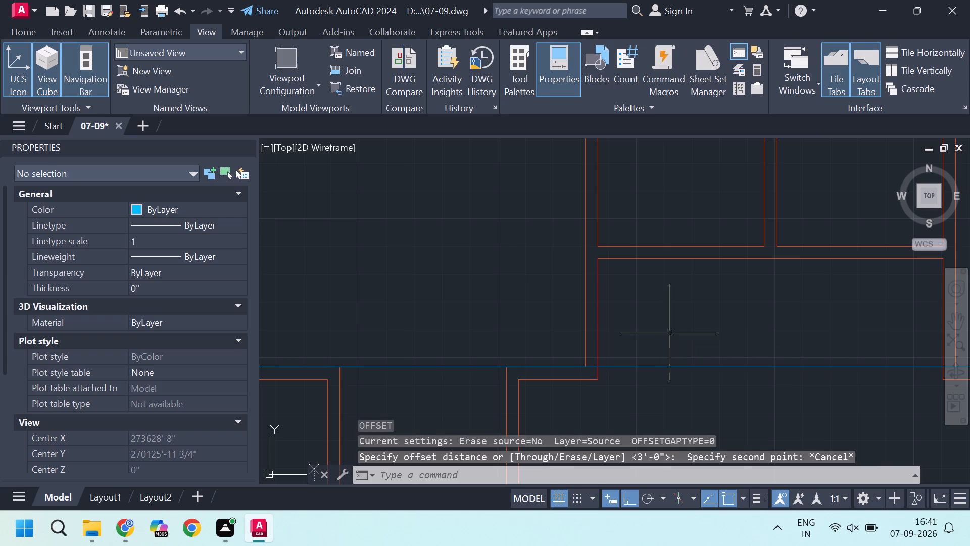
Offset the base horizontal construction line upward by 3' to mark the door opening.
click(624, 369)
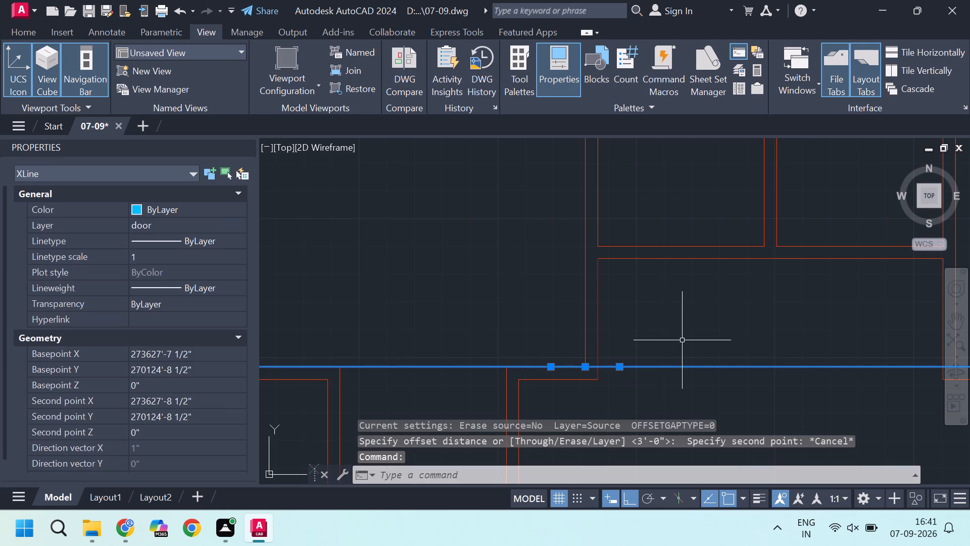
key(o)
key(Return)
key(Return)
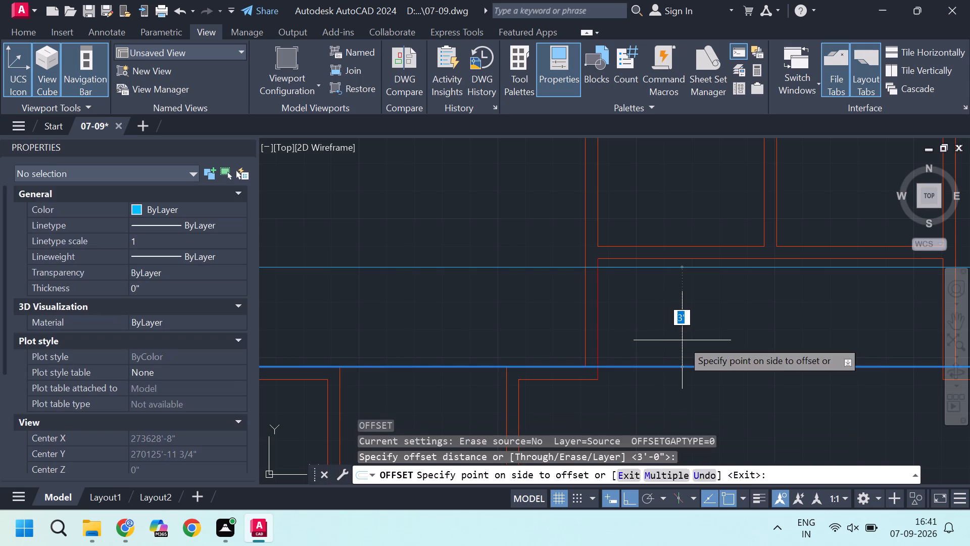
click(682, 340)
key(Escape)
Trim both faces of the upper-left room's east wall between the two construction lines to open the doorway.
scroll(644, 330, down, 2)
scroll(623, 343, up, 1)
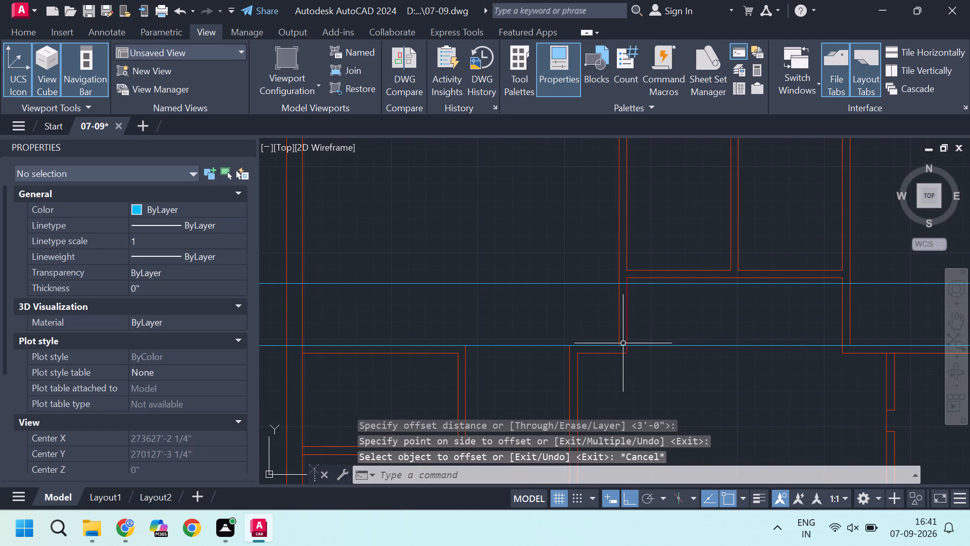
text(tr)
key(Return)
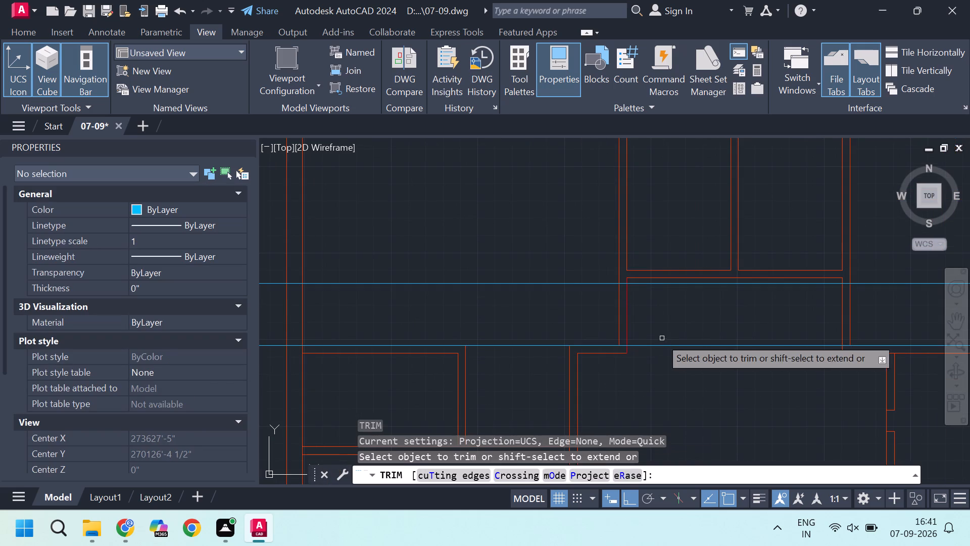
scroll(643, 331, up, 2)
click(659, 317)
click(533, 290)
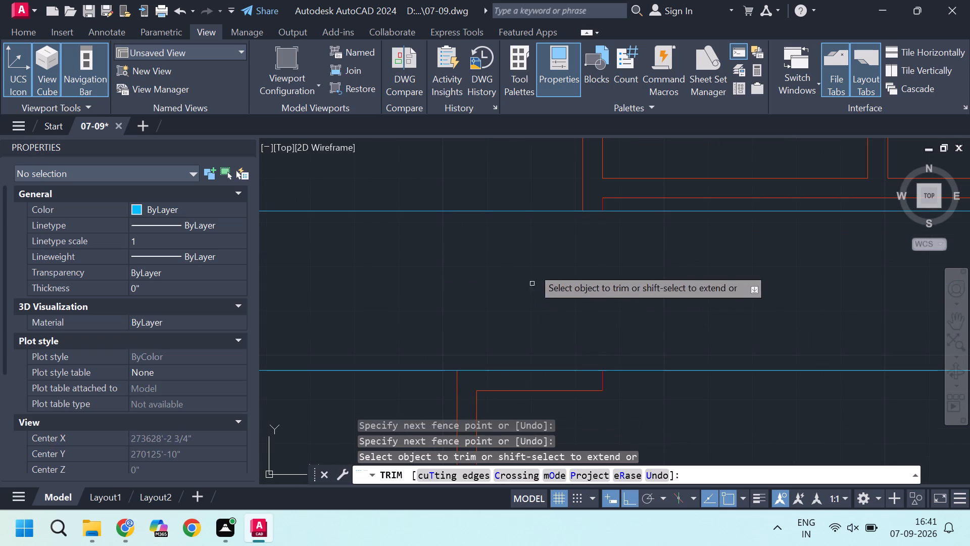
Trim away both construction lines on each side of the doorway, including the short segments across the wall ends.
click(506, 169)
click(367, 399)
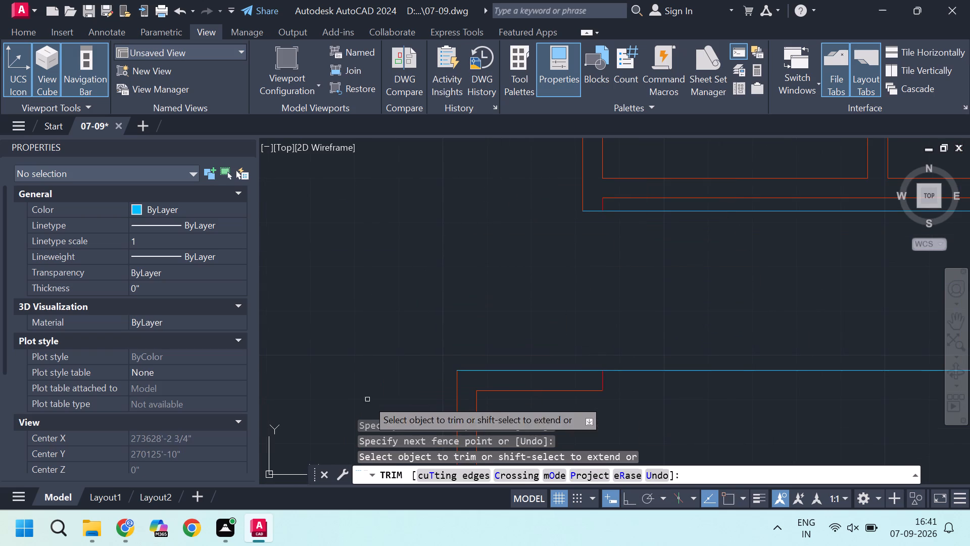
scroll(680, 212, up, 1)
click(679, 202)
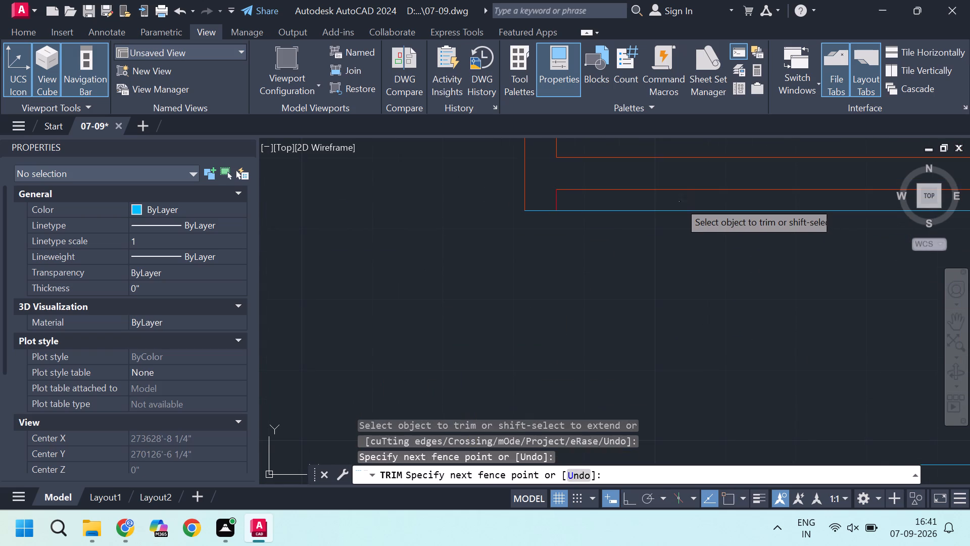
scroll(679, 202, down, 4)
scroll(687, 245, up, 2)
middle_drag(678, 235, 642, 402)
middle_drag(639, 427, 715, 427)
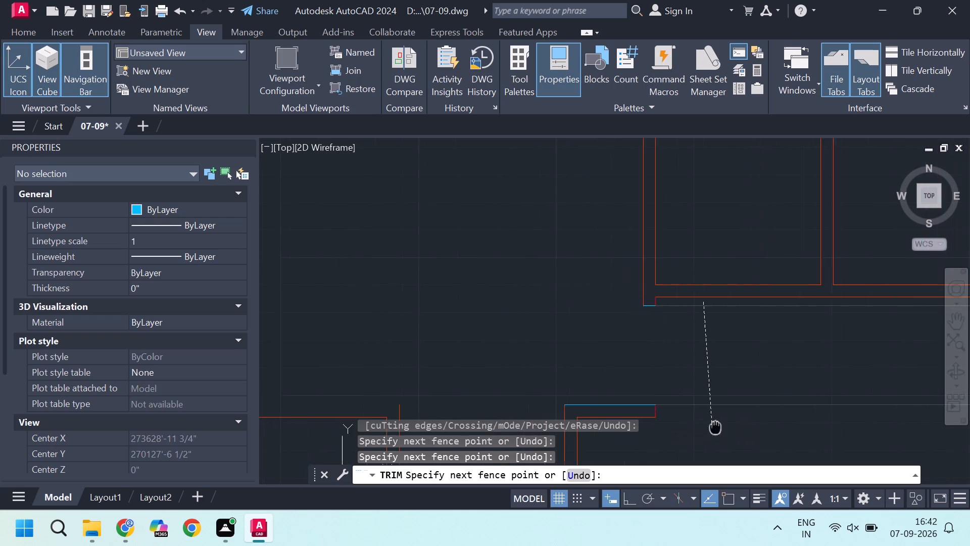
middle_drag(715, 427, 747, 428)
click(748, 445)
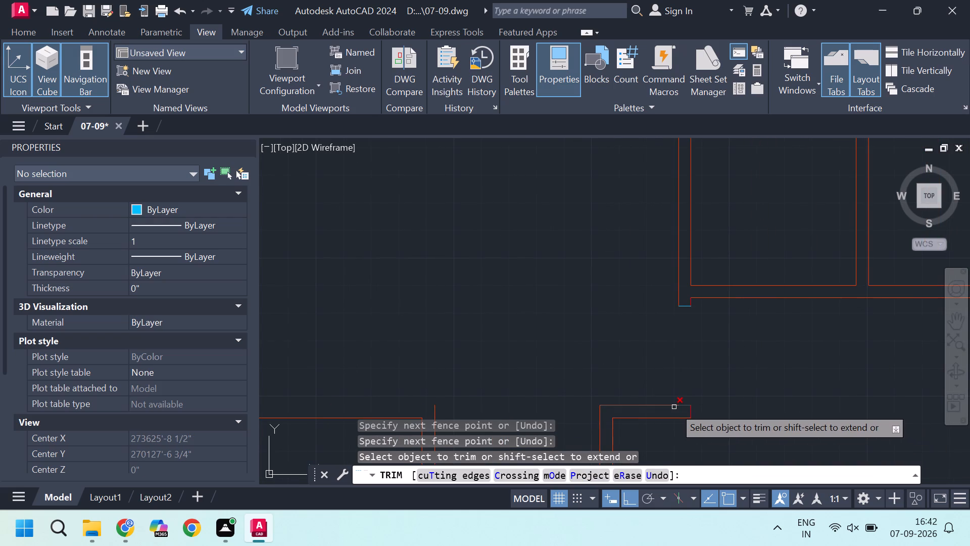
click(674, 407)
click(687, 306)
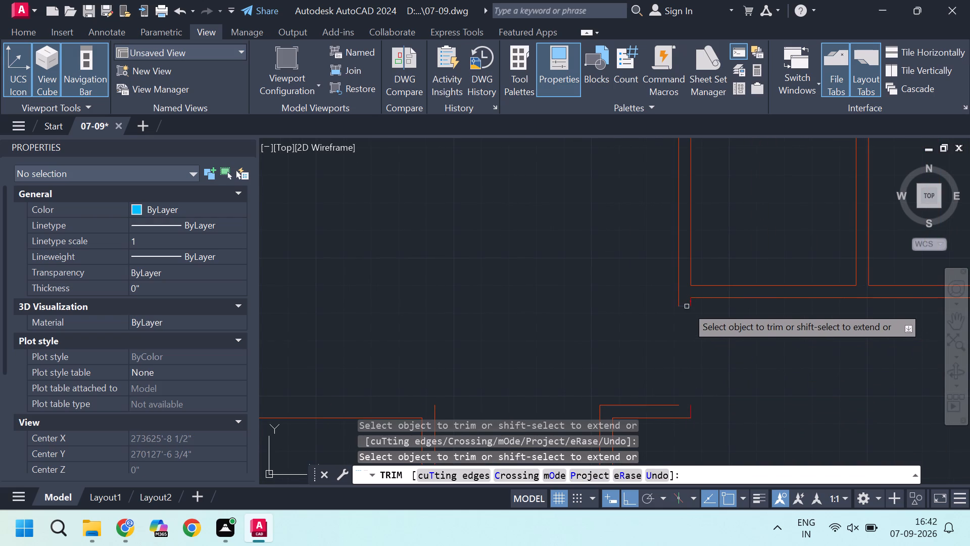
key(Escape)
key(Escape)
Draw a 4 1/2" line closing the wall end at the upper side of the doorway.
key(l)
key(Return)
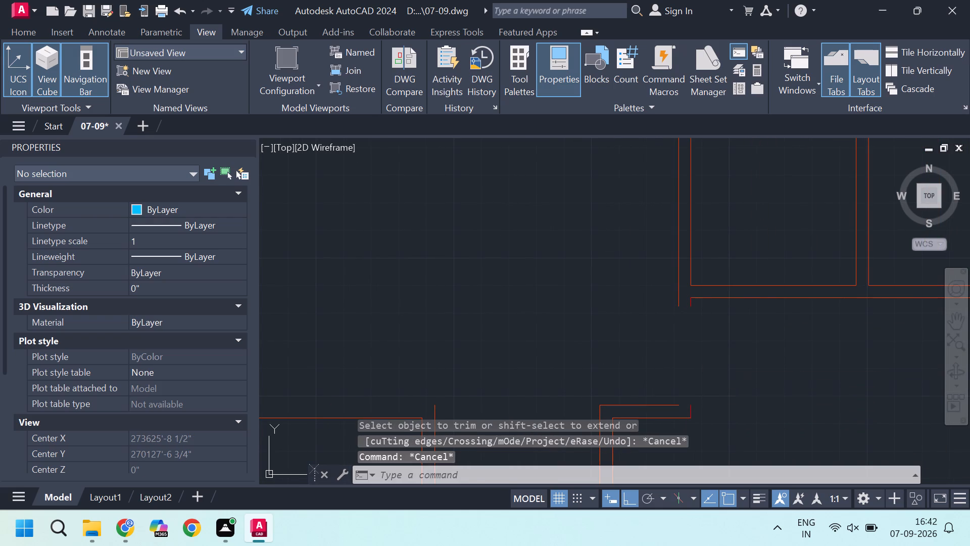
scroll(680, 320, up, 2)
click(679, 289)
click(709, 290)
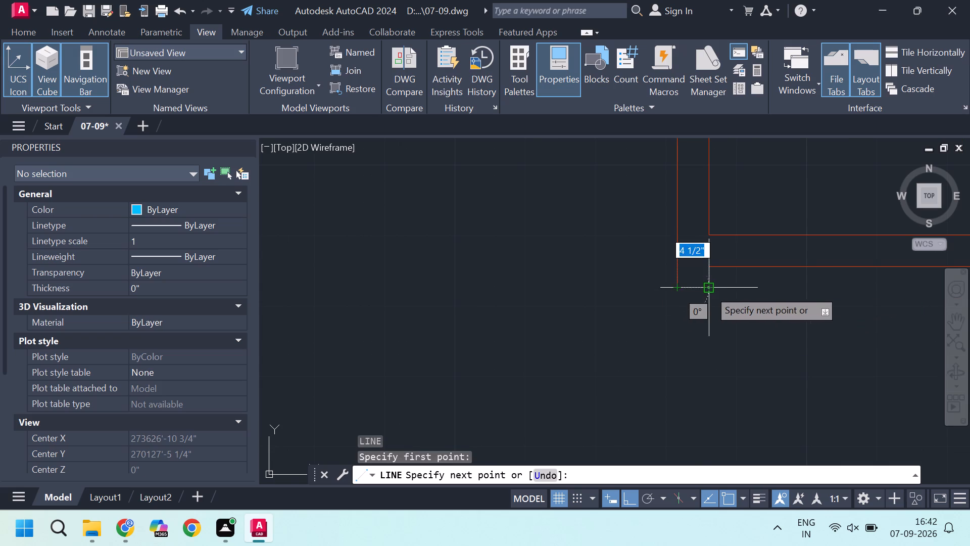
key(Escape)
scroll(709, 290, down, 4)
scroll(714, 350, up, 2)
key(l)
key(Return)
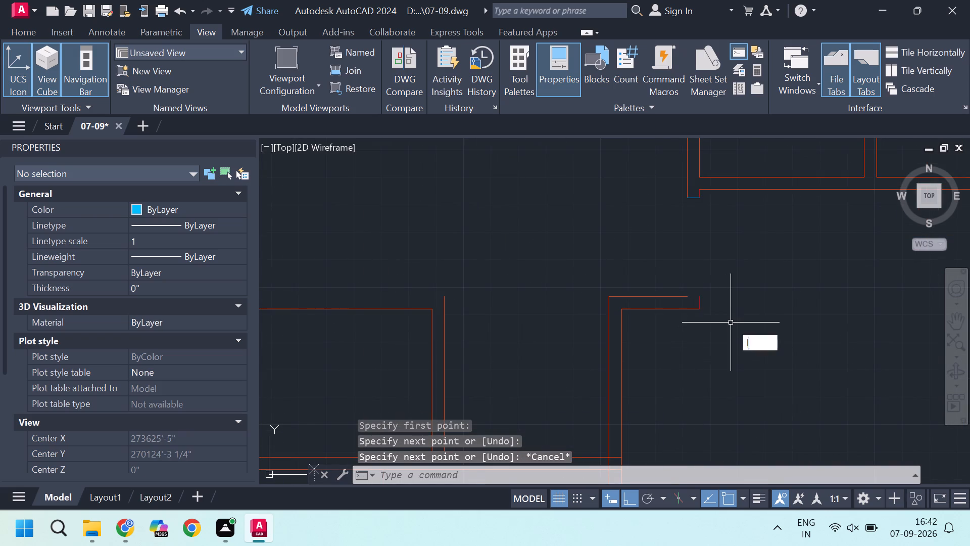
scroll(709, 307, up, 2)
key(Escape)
Stretch the horizontal wall line below the doorway to the upper end of the short vertical wall line, closing the lower jamb.
click(641, 281)
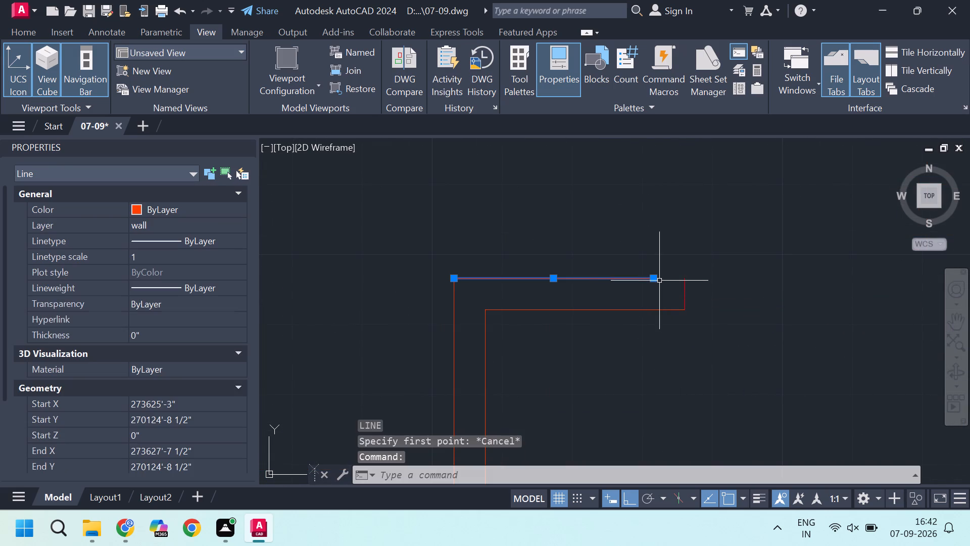
click(655, 277)
click(687, 281)
key(Escape)
key(Escape)
Move the short line closing the upper side of the doorway to the wall layer.
scroll(733, 361, down, 5)
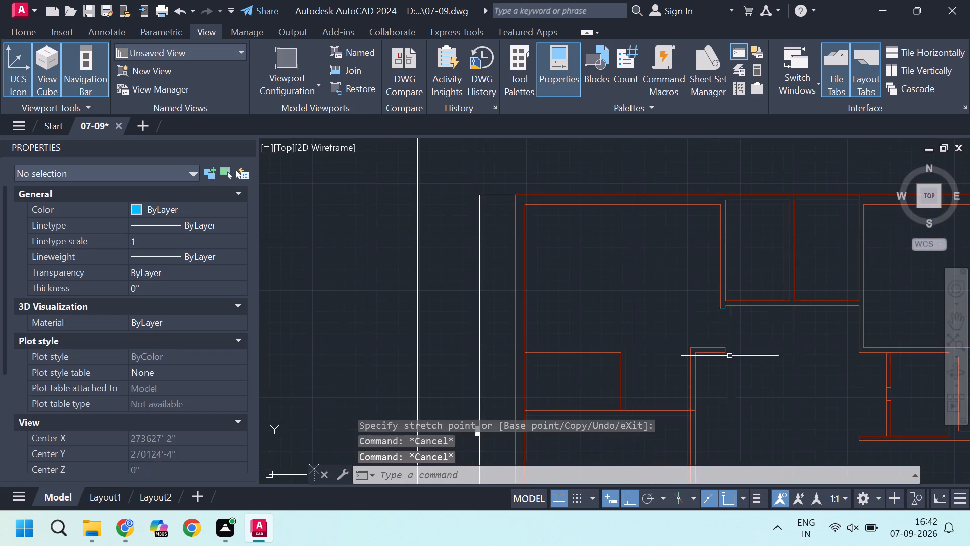
scroll(733, 297, up, 3)
click(695, 344)
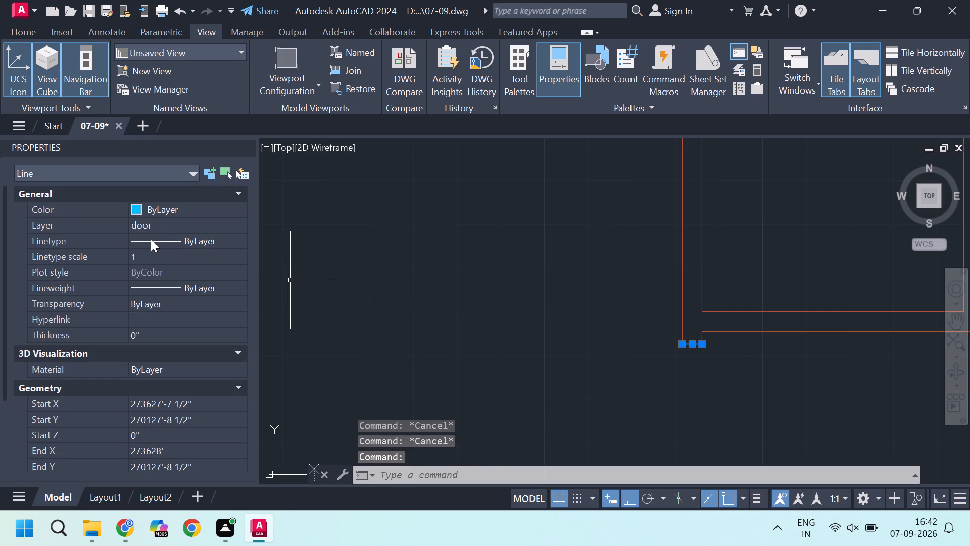
double_click(160, 220)
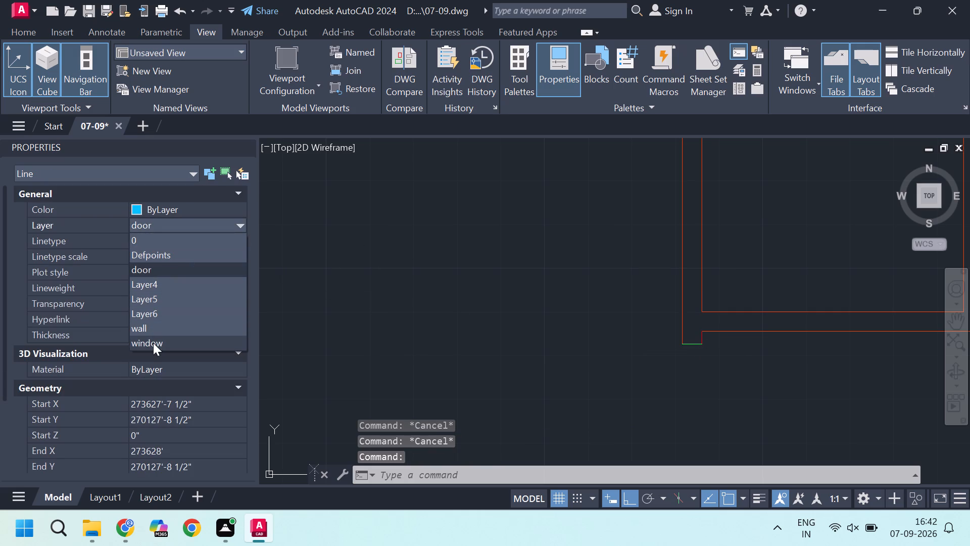
click(161, 330)
key(Escape)
key(Escape)
Draw a vertical construction line through the lower-left inner corner of the first small room, beside the finished doorway.
scroll(658, 346, down, 4)
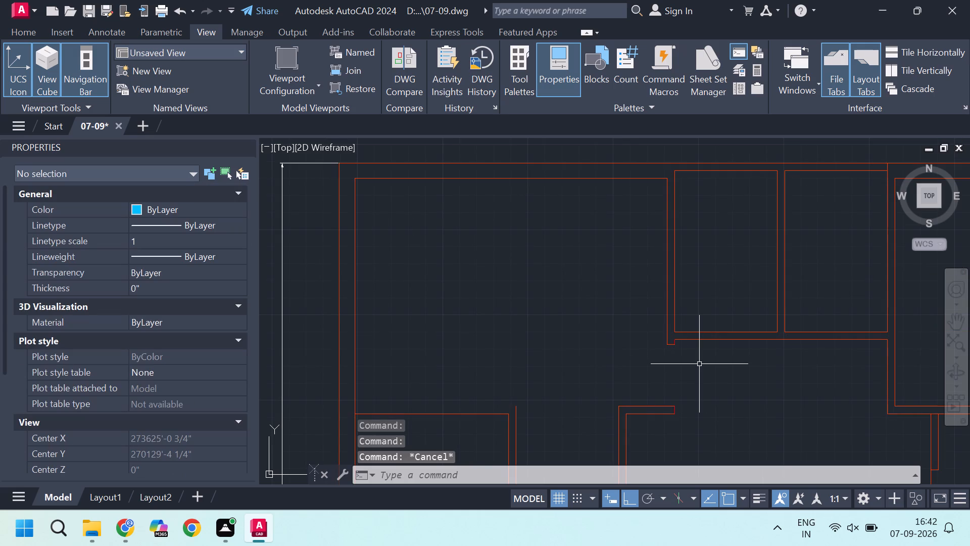
scroll(712, 396, up, 1)
middle_drag(720, 405, 713, 379)
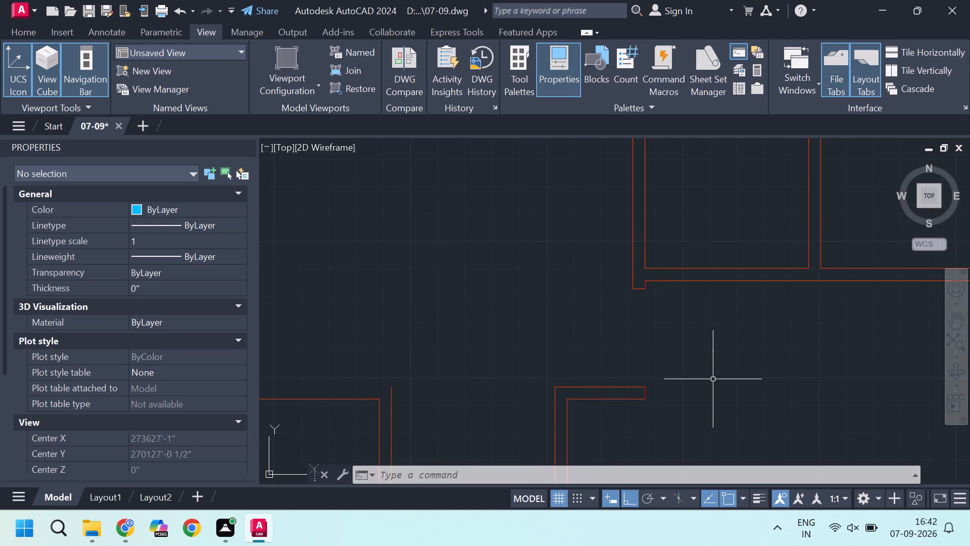
scroll(713, 379, down, 1)
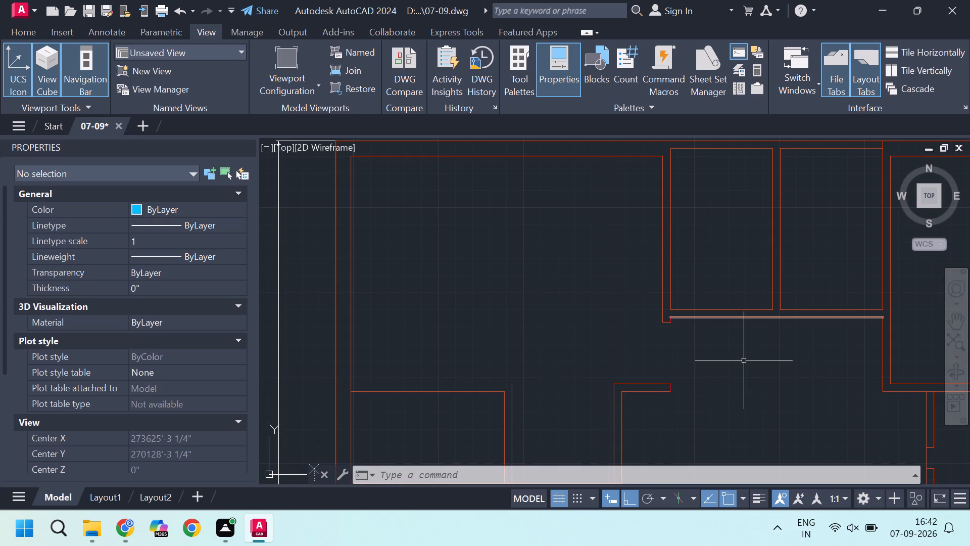
scroll(744, 360, up, 1)
middle_drag(744, 360, 735, 397)
scroll(720, 333, up, 1)
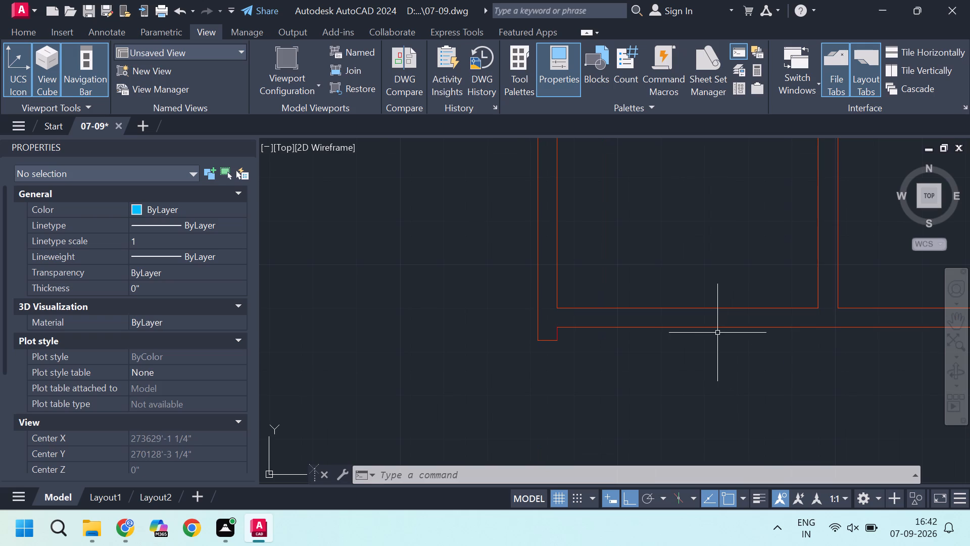
scroll(652, 309, down, 2)
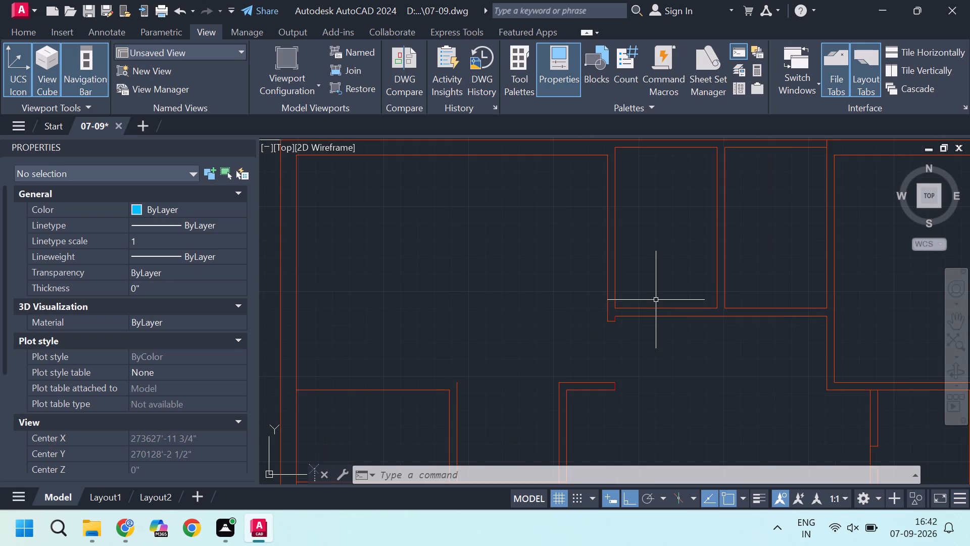
scroll(656, 300, up, 1)
middle_drag(656, 300, 684, 326)
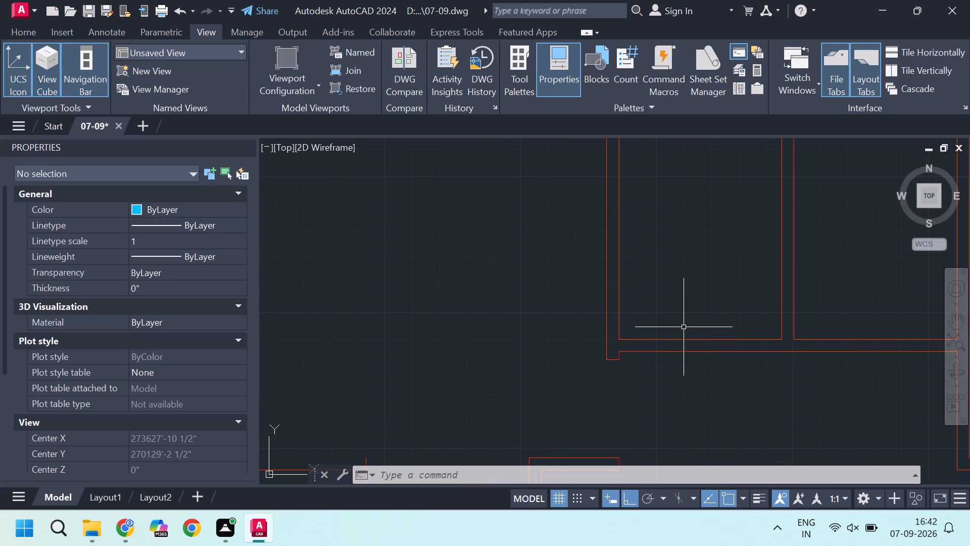
text(xl)
key(Return)
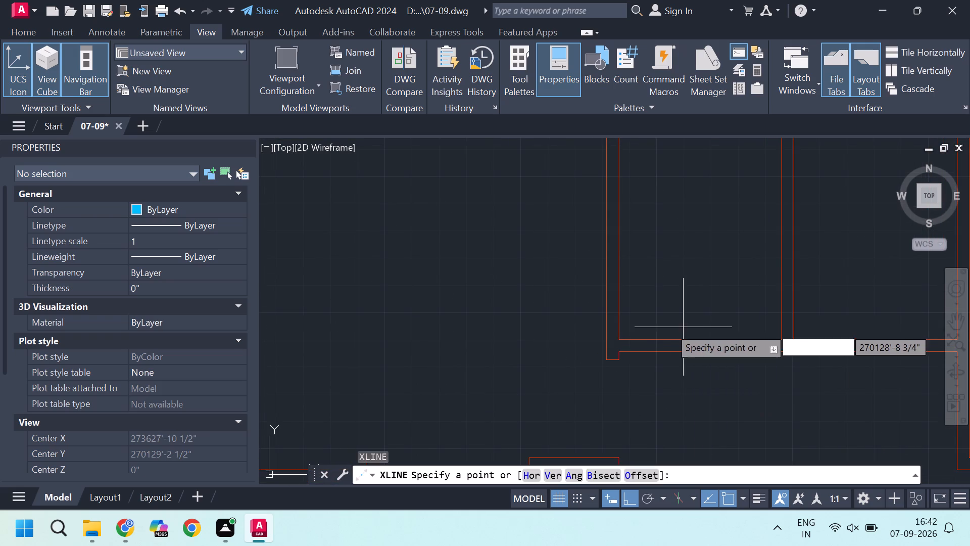
click(621, 338)
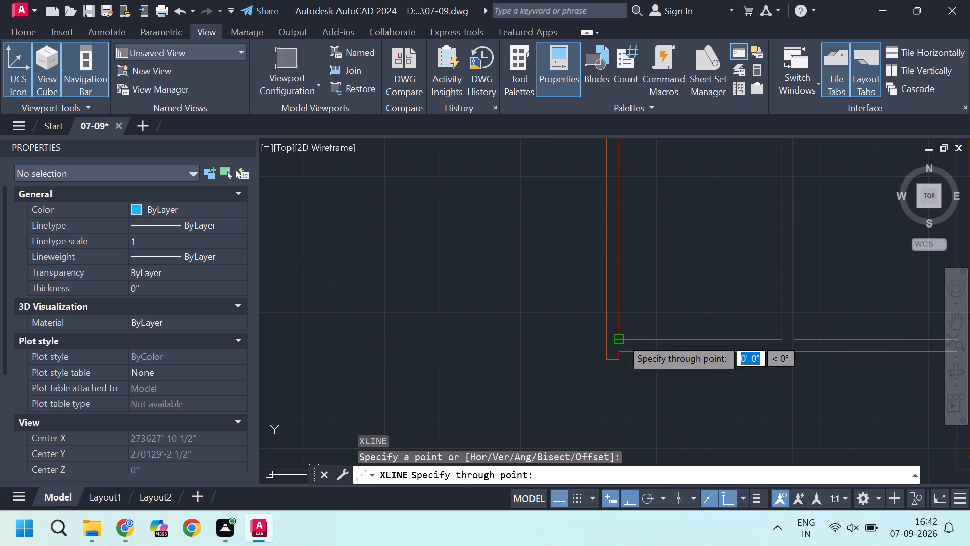
click(629, 379)
key(Escape)
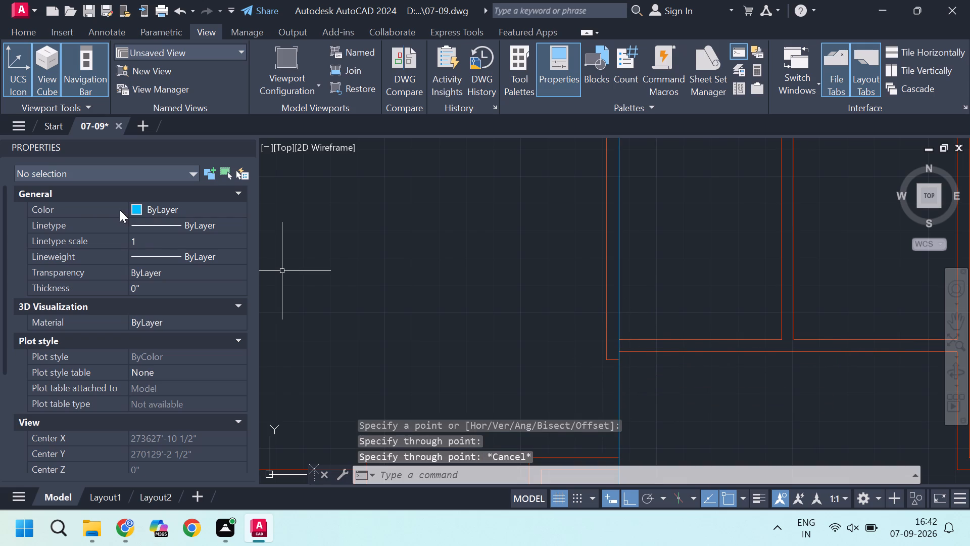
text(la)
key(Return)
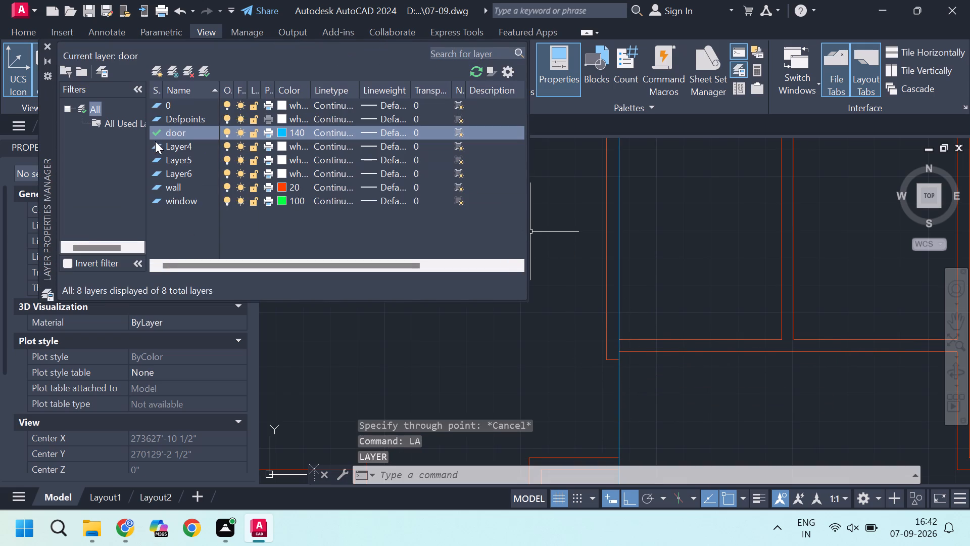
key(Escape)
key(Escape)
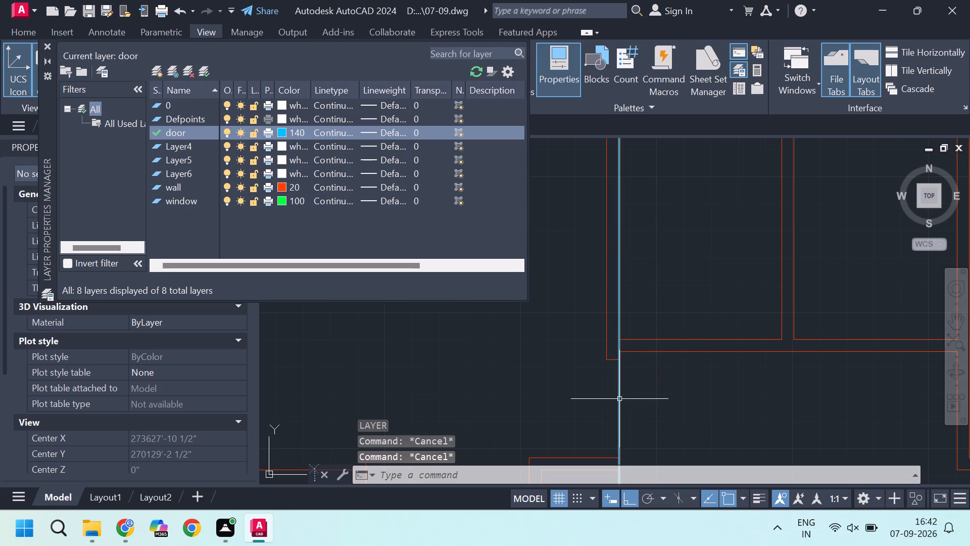
Offset the vertical construction line 6" to the right, into the first small room.
click(619, 399)
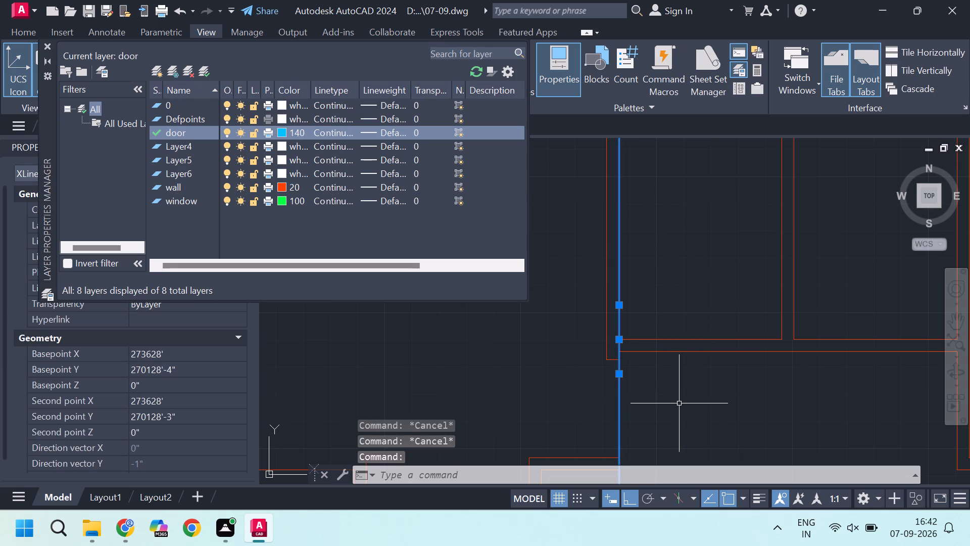
key(o)
key(Return)
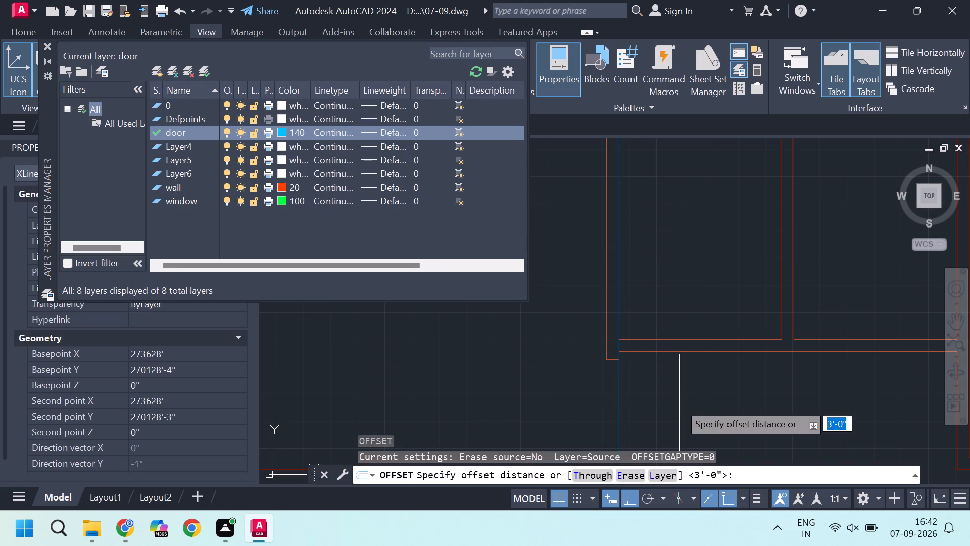
text(1')
key(Return)
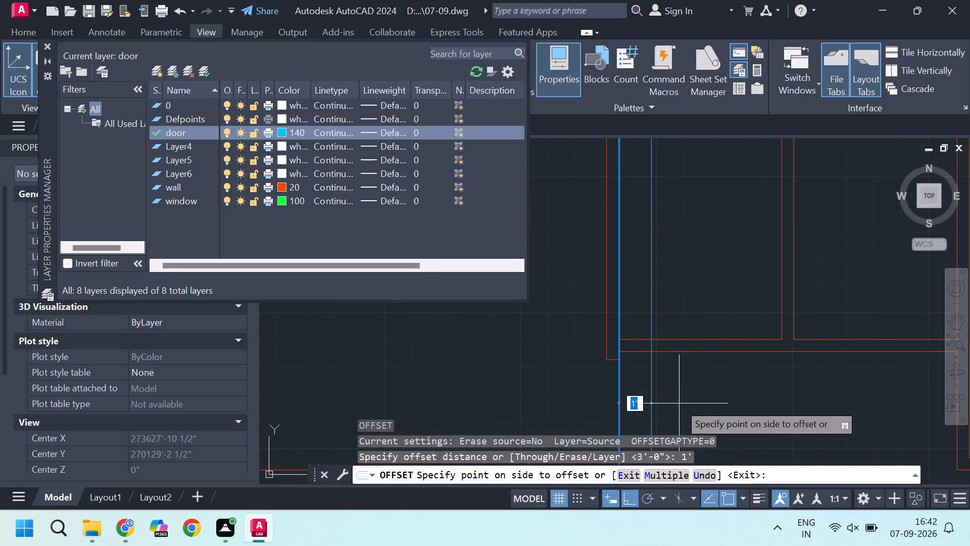
key(ctrl+z)
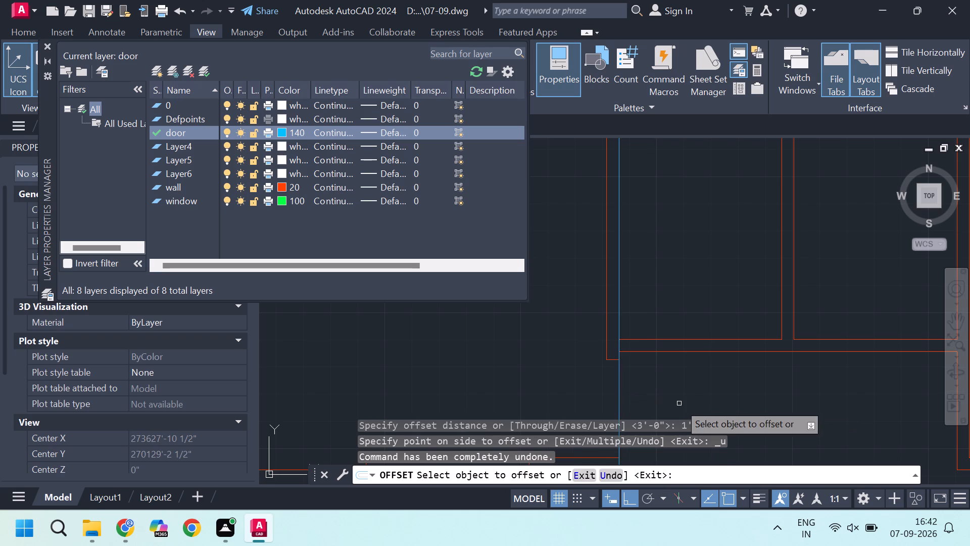
click(620, 383)
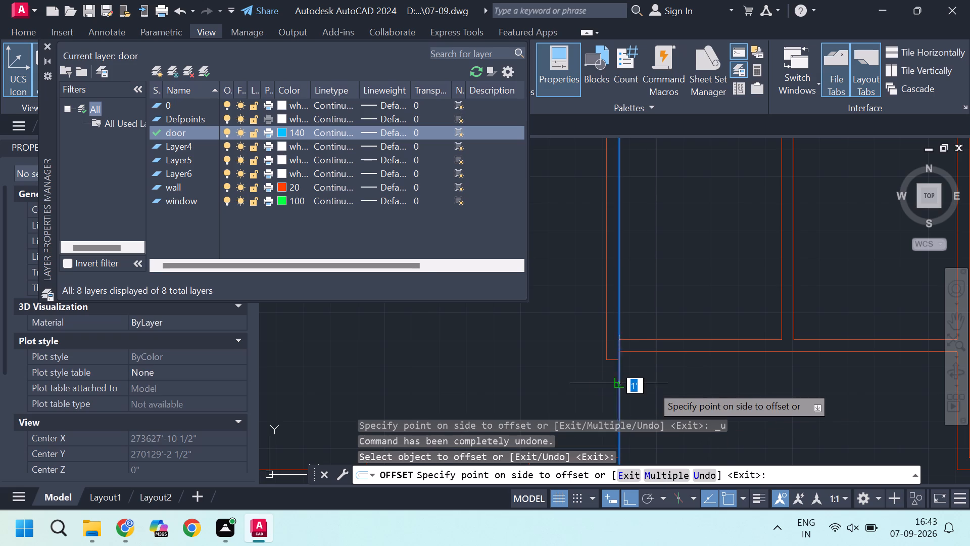
key(6)
key(Return)
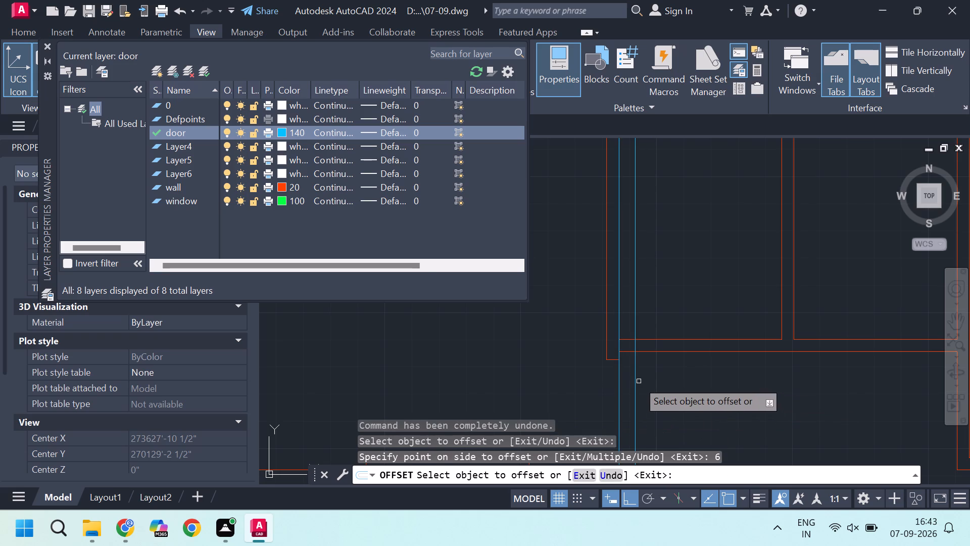
Offset the new construction line 2'6" further to the right to mark the doorway's other side.
click(634, 378)
text(2'6)
key(Return)
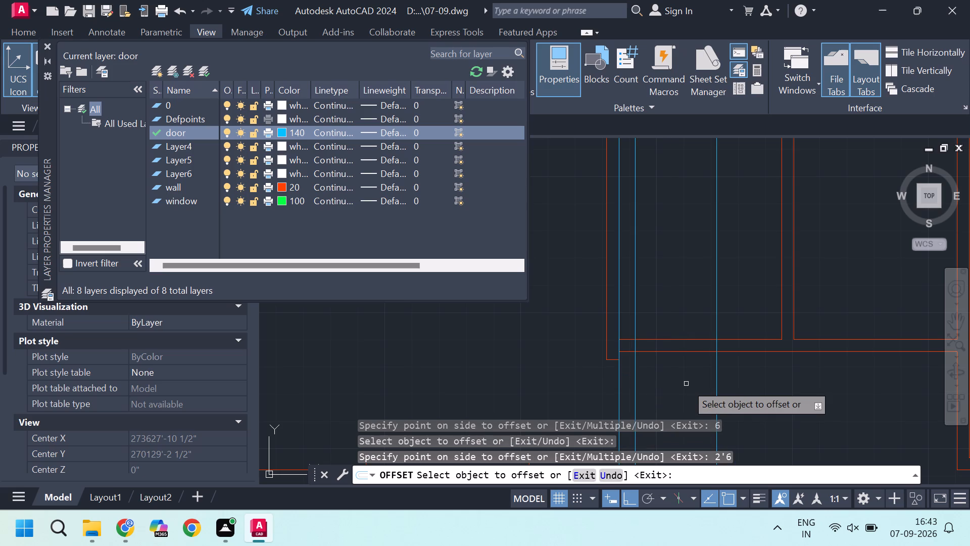
key(Escape)
key(Escape)
Delete the original construction line running through the room's inner corner.
click(617, 382)
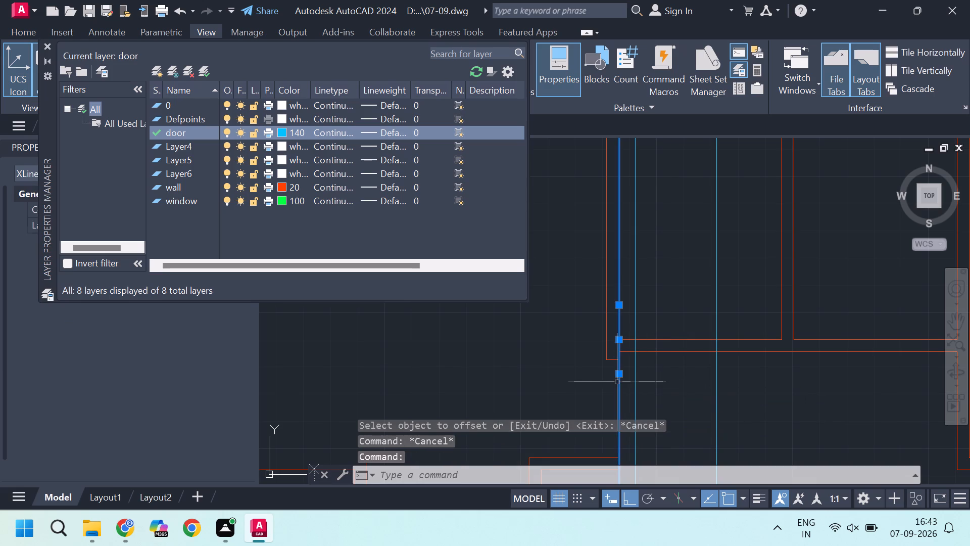
key(Delete)
Trim the bottom wall between the two construction lines and cut the construction lines beyond the wall, leaving only the jamb lines.
text(tr)
key(Return)
click(690, 392)
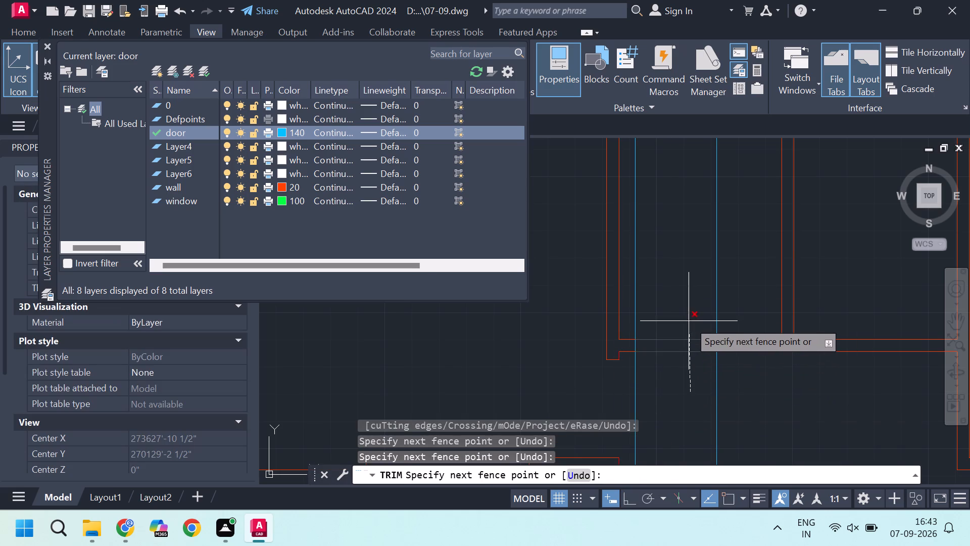
click(689, 321)
click(731, 291)
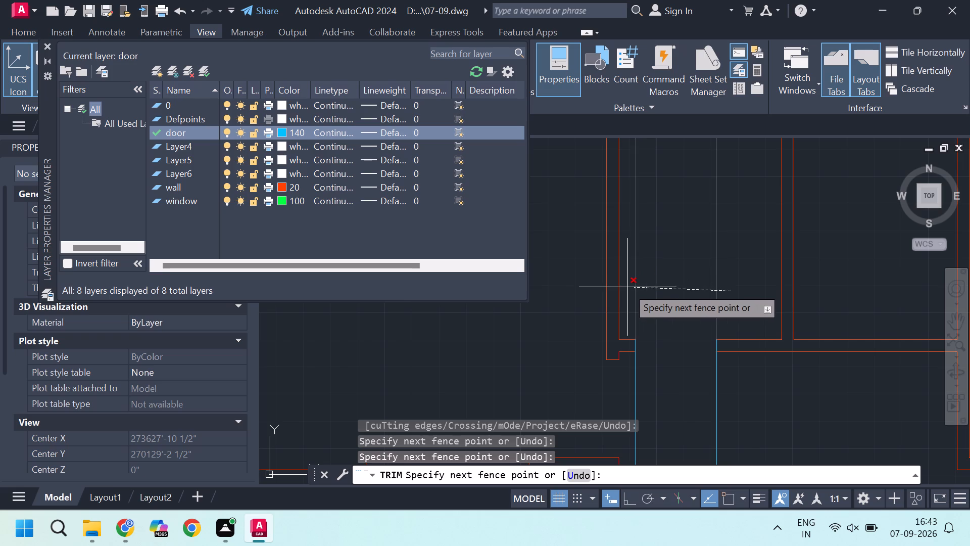
click(627, 287)
click(763, 408)
click(607, 386)
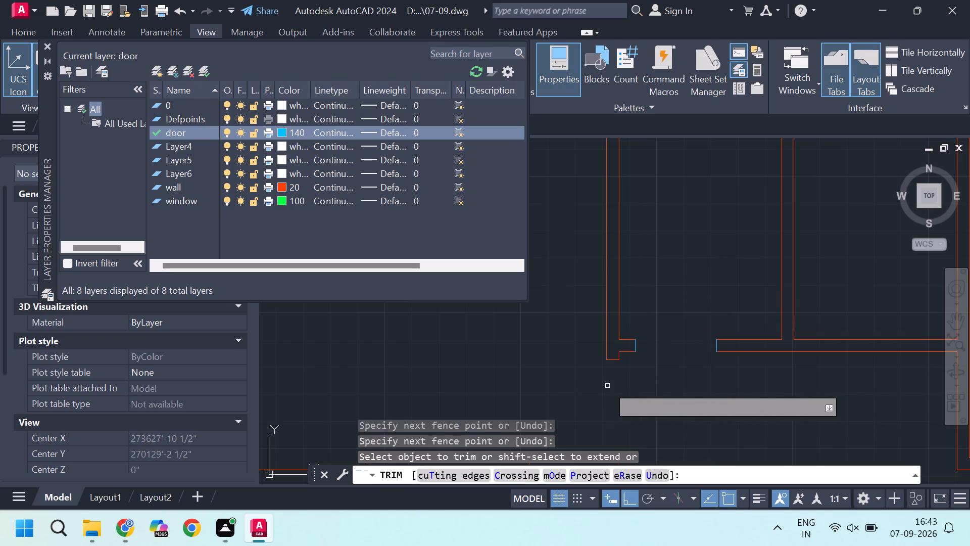
key(Escape)
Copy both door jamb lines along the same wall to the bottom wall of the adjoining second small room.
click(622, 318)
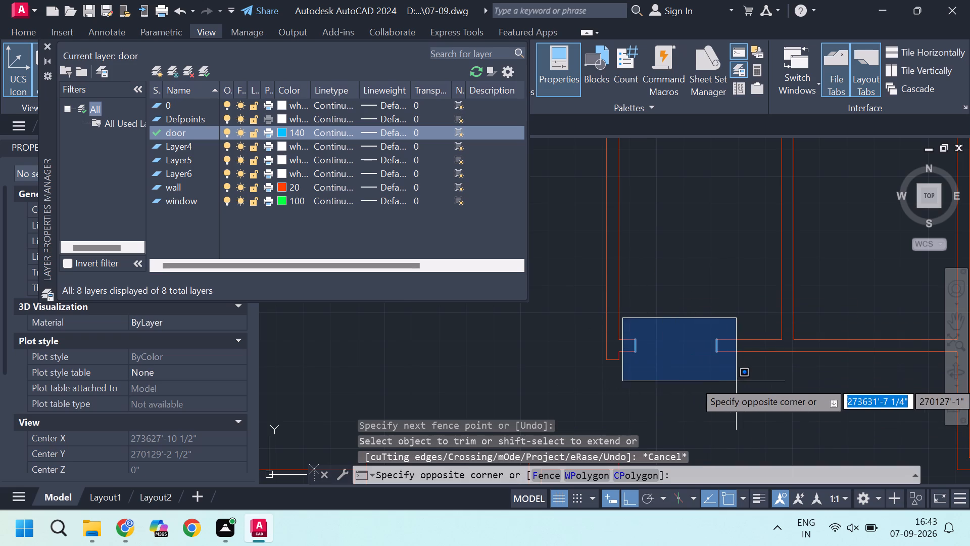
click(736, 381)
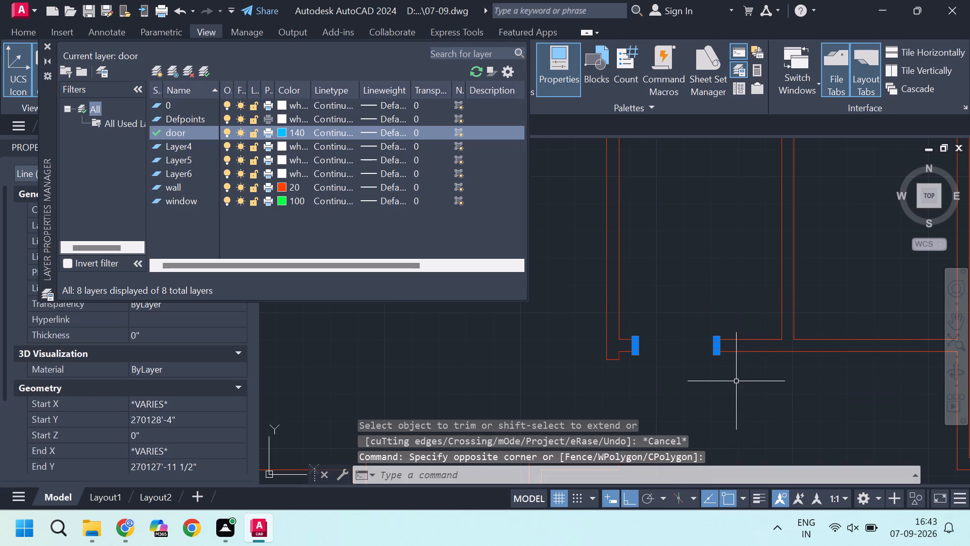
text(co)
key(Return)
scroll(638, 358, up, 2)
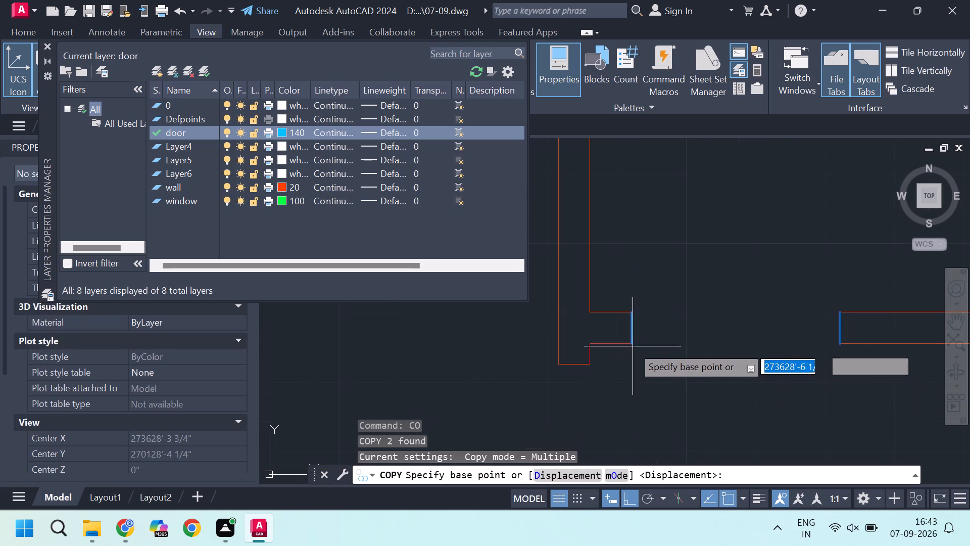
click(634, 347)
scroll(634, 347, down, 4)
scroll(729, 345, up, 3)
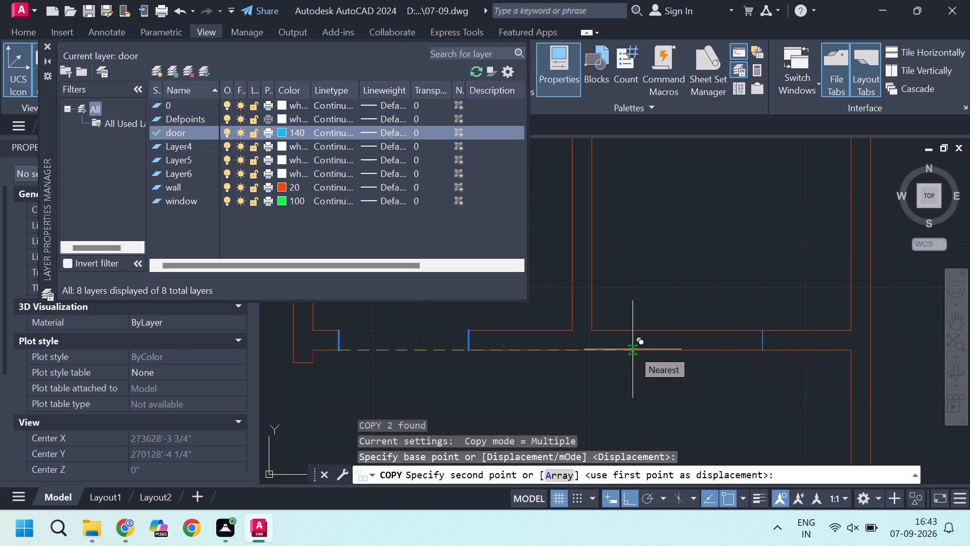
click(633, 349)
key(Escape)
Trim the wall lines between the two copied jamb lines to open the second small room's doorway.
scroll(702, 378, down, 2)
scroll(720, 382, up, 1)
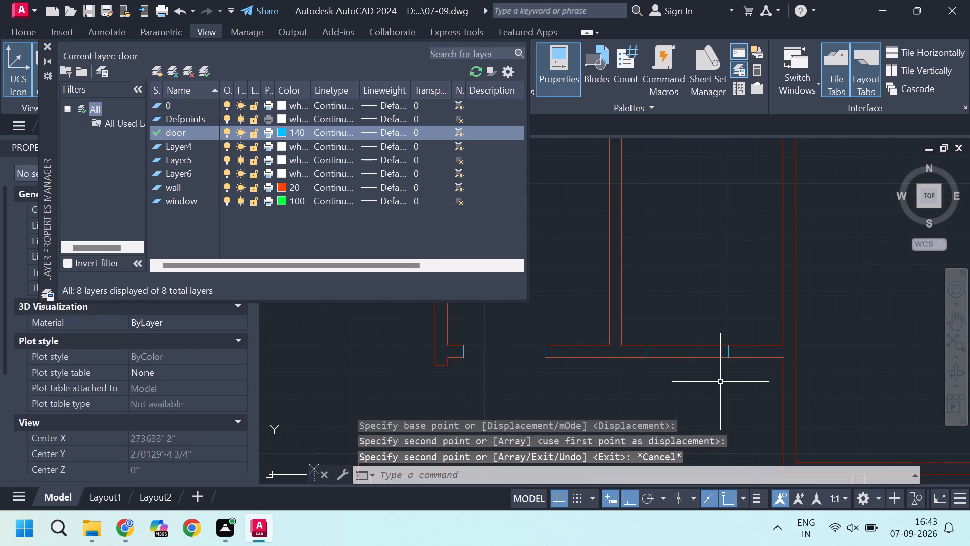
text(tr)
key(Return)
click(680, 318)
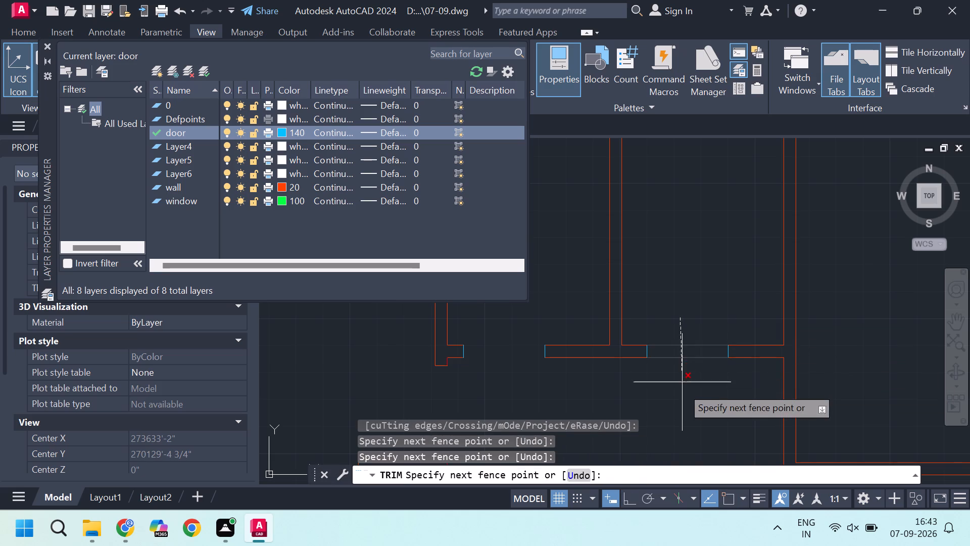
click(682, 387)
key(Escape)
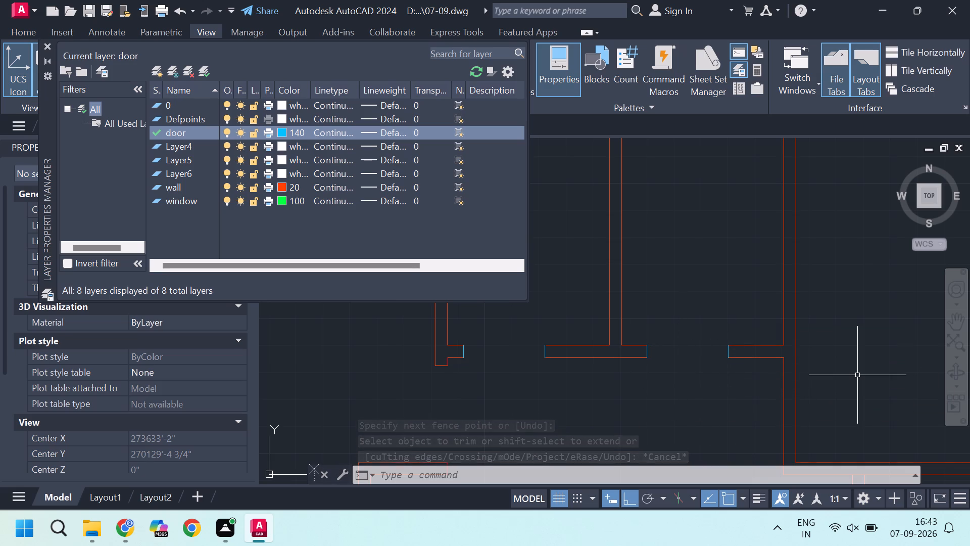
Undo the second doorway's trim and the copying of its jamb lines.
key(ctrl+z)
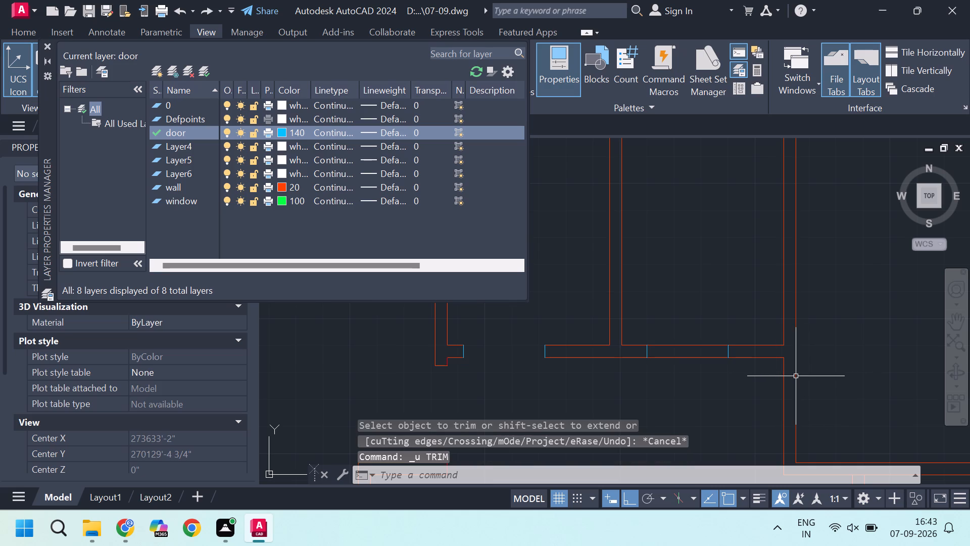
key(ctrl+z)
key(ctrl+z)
Draw a jamb line across the right-hand wall of the second small room, just above its bottom corner.
middle_drag(682, 376, 556, 376)
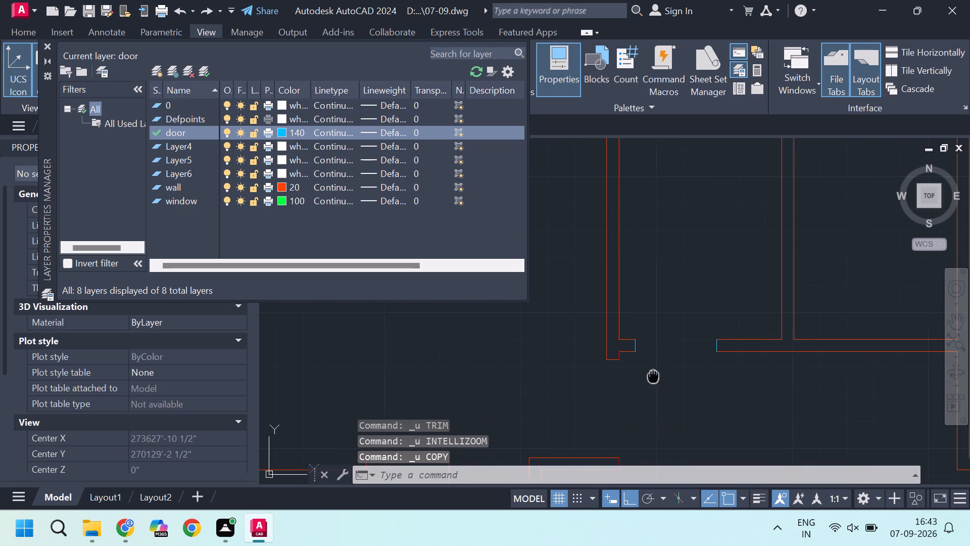
middle_drag(556, 376, 537, 376)
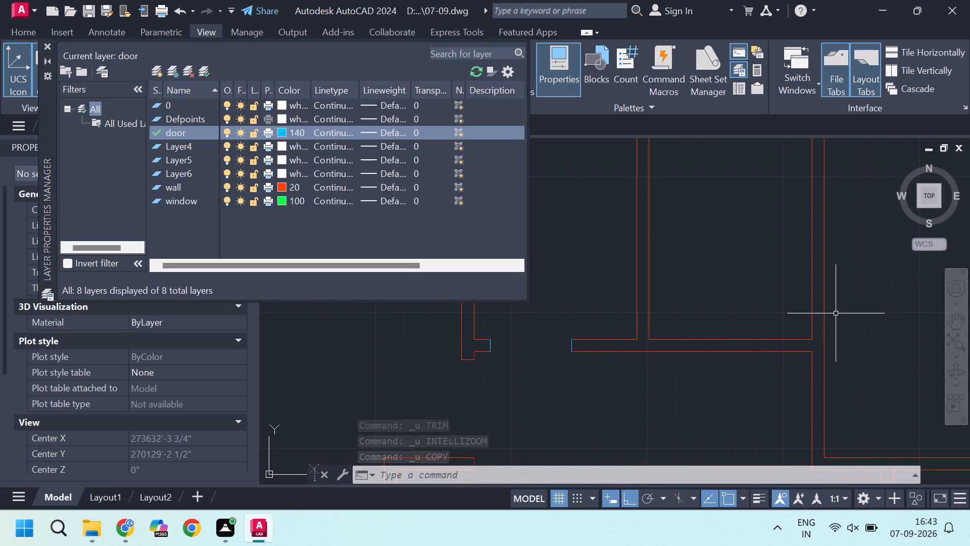
key(l)
key(Return)
key(bracketright)
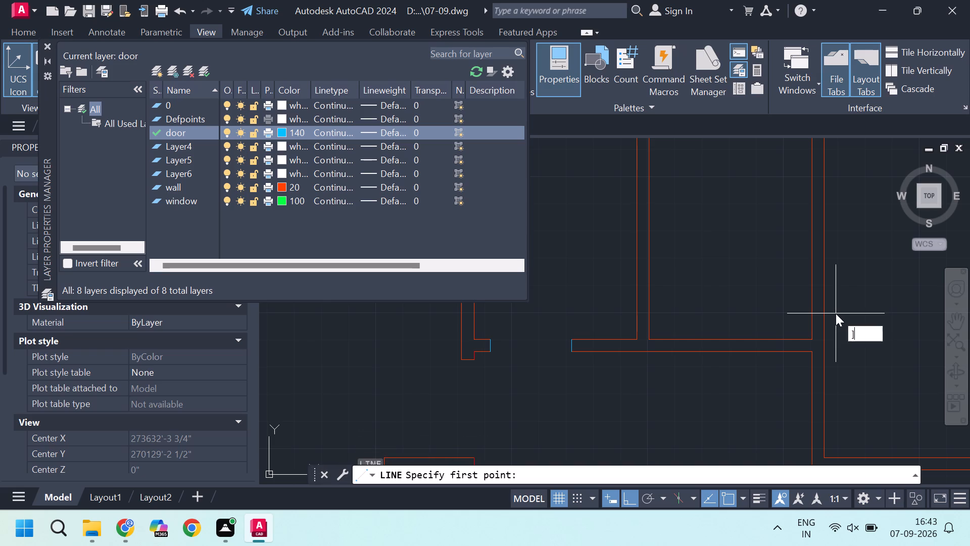
scroll(836, 313, up, 1)
key(Escape)
key(l)
key(Return)
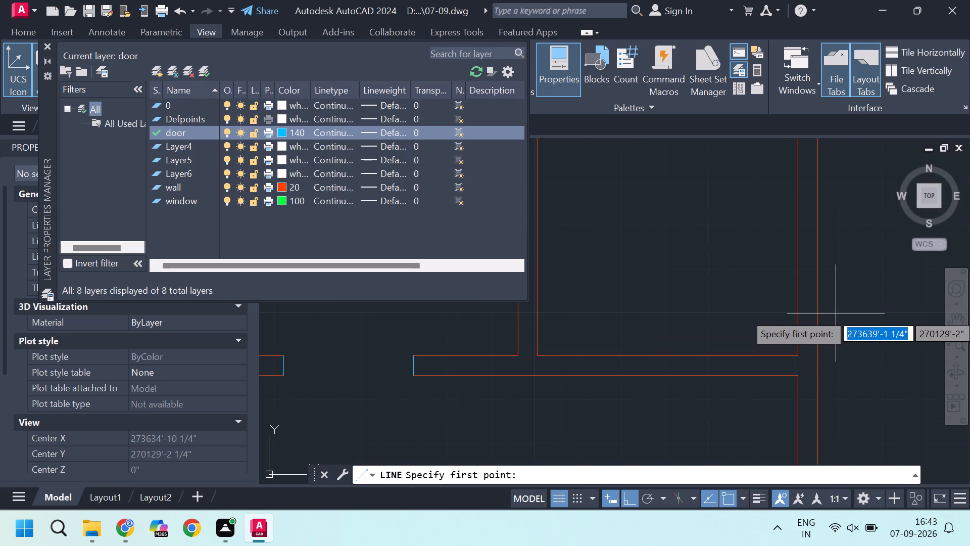
click(797, 313)
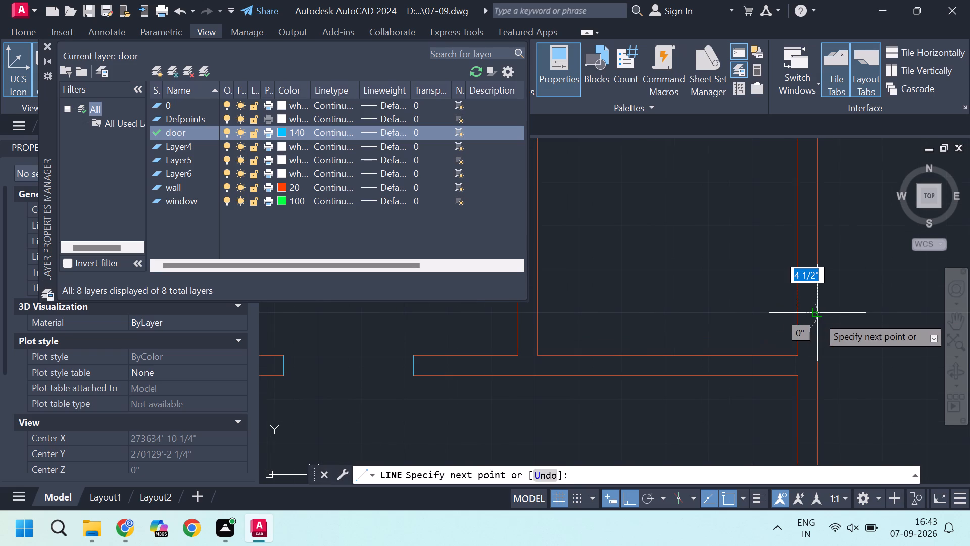
click(817, 316)
key(Escape)
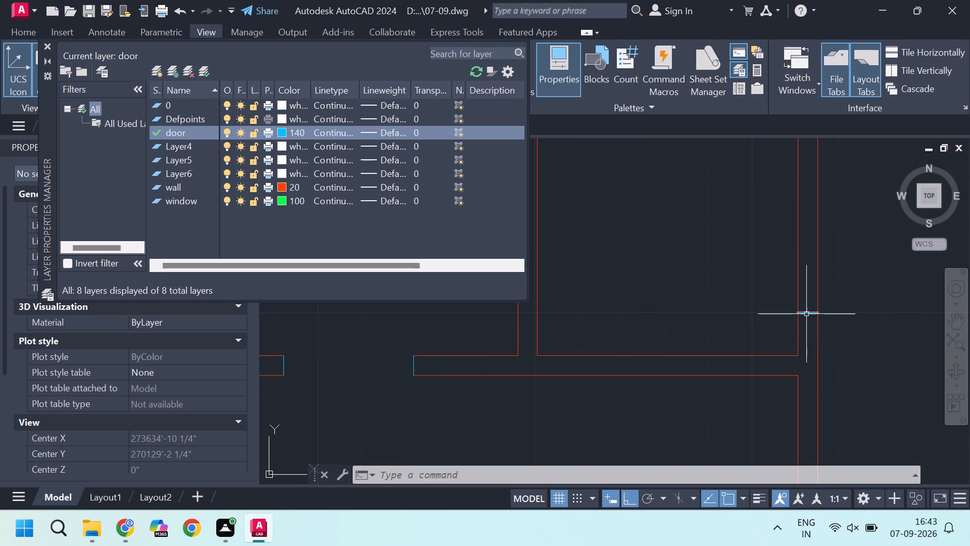
Offset the new jamb line upward by 2'6" along the second small room's right-hand wall.
click(806, 312)
key(o)
key(Return)
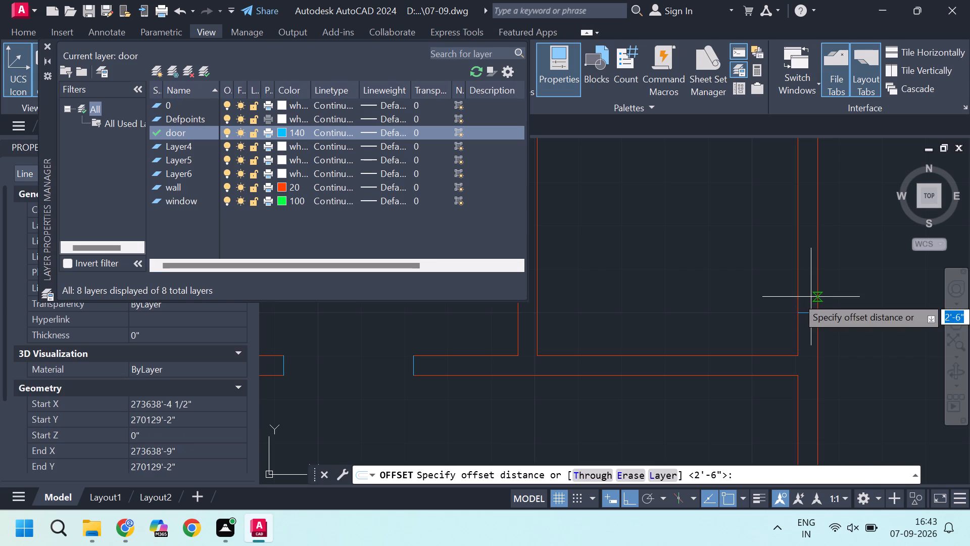
key(2)
key(apostrophe)
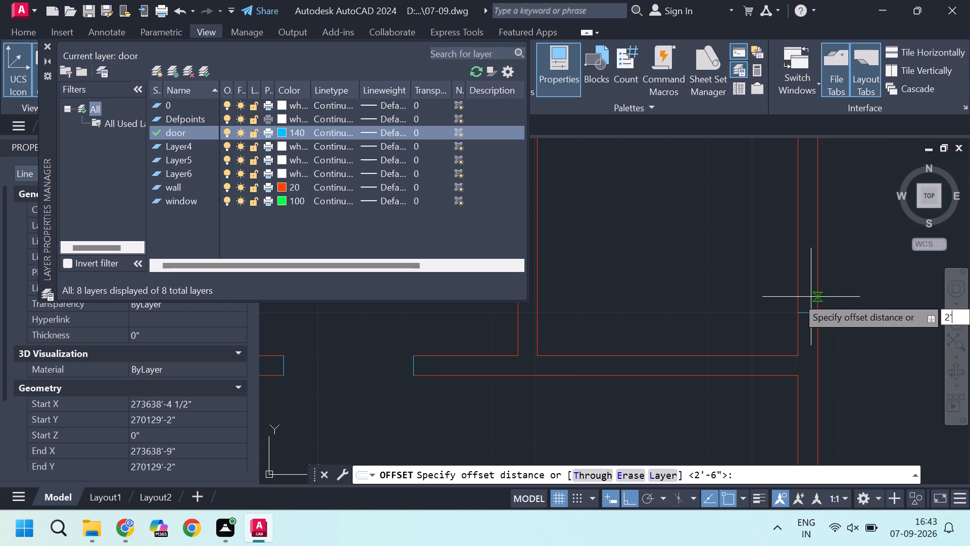
key(6)
key(Return)
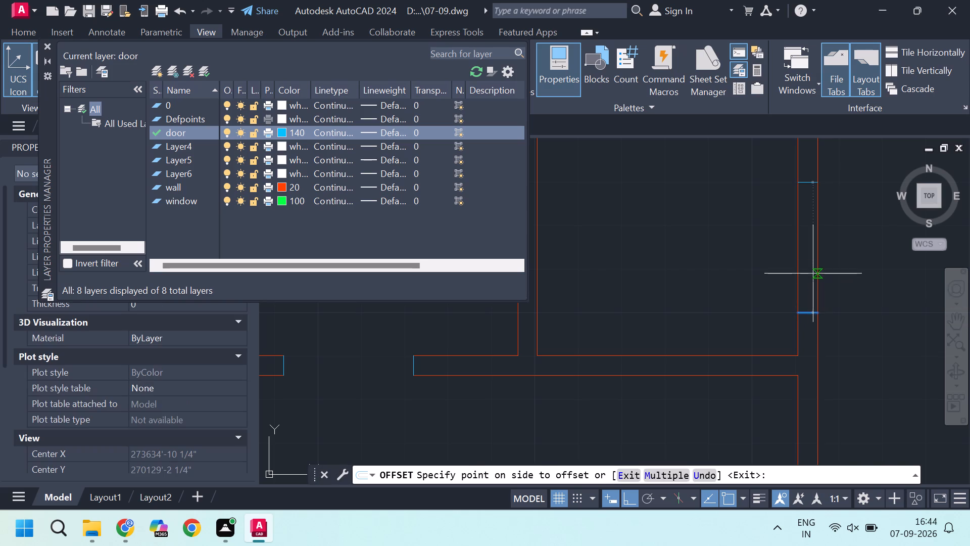
click(813, 274)
key(Escape)
Trim both wall lines between the two jamb lines to open the second small room's doorway.
key(t)
key(r)
key(Return)
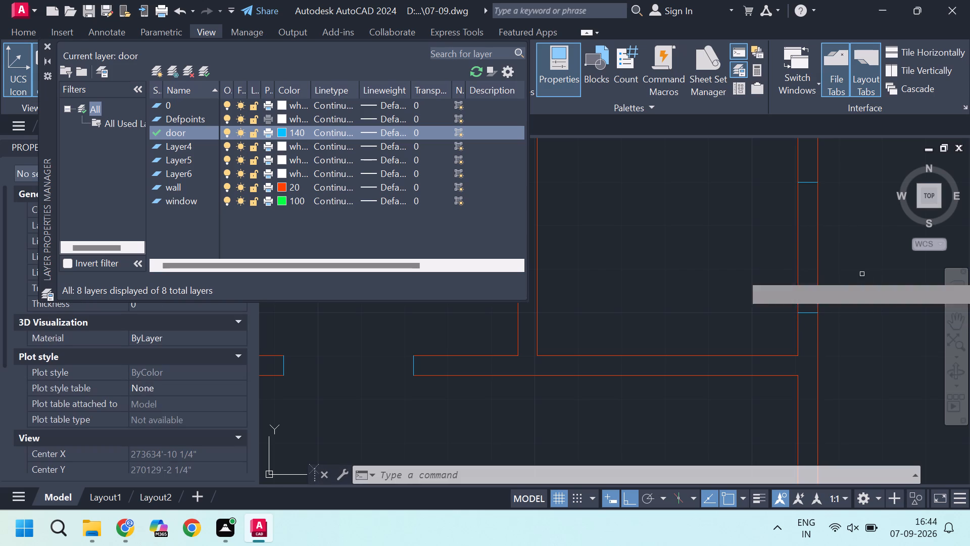
click(862, 267)
click(779, 263)
key(Escape)
scroll(779, 263, down, 4)
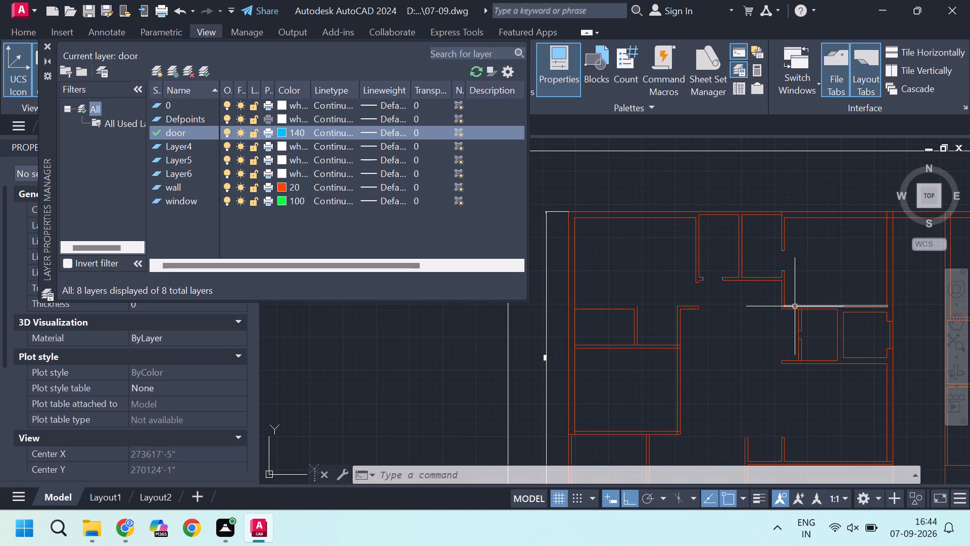
Draw a jamb line across the vertical wall below the small rooms, level with the adjoining horizontal wall's upper face.
scroll(787, 326, up, 1)
scroll(788, 252, up, 2)
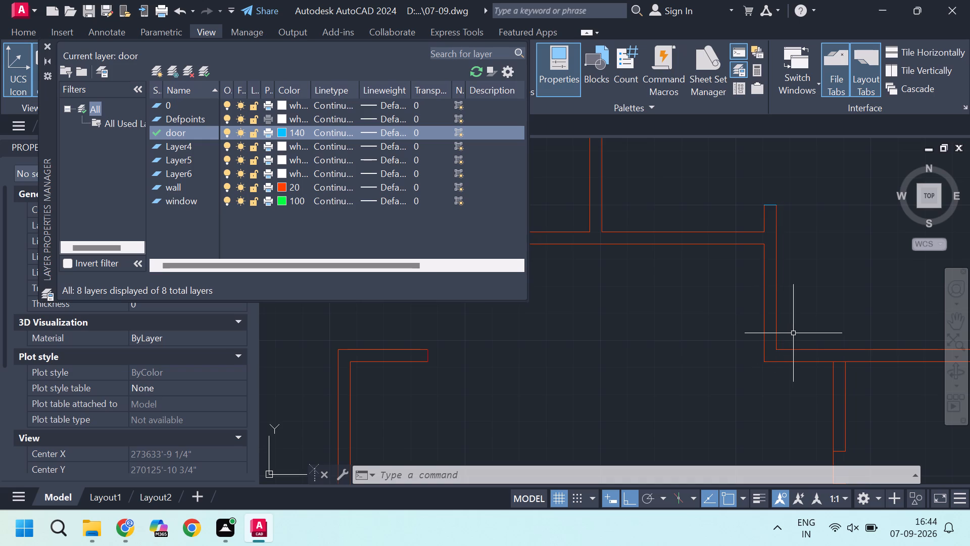
scroll(793, 333, up, 1)
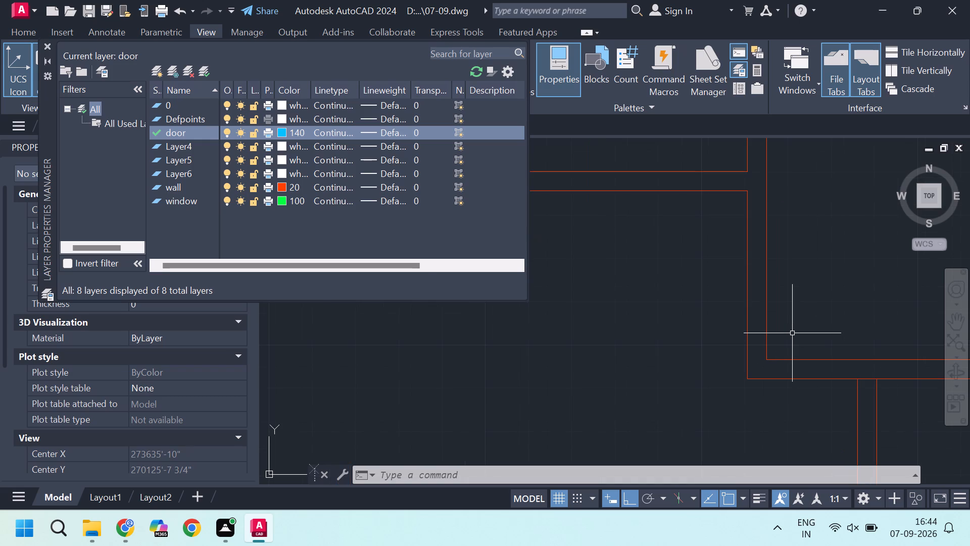
key(l)
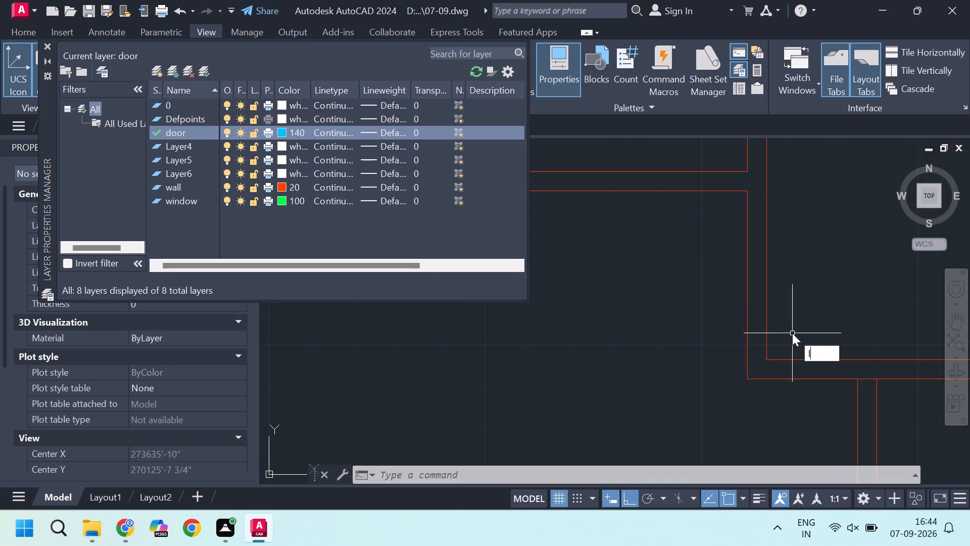
key(Return)
click(764, 358)
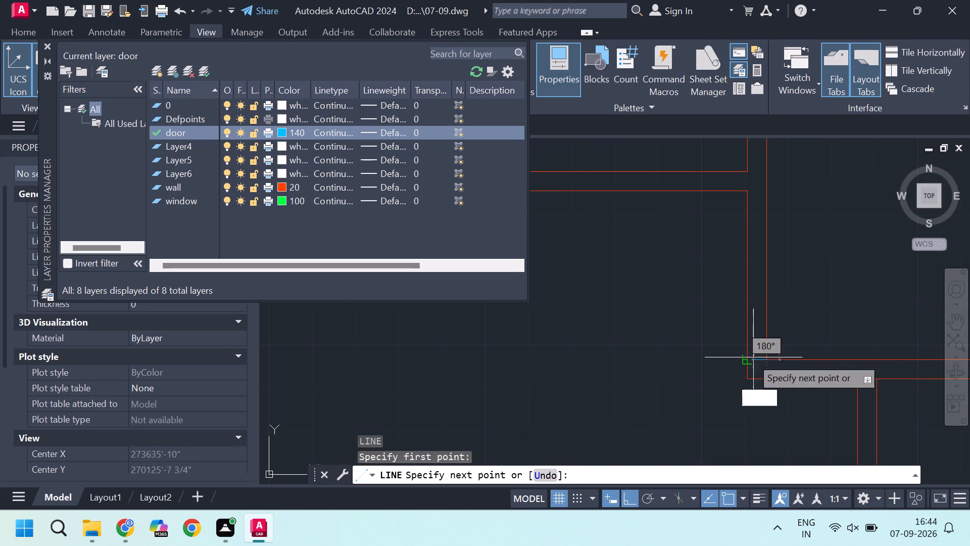
click(750, 357)
key(Escape)
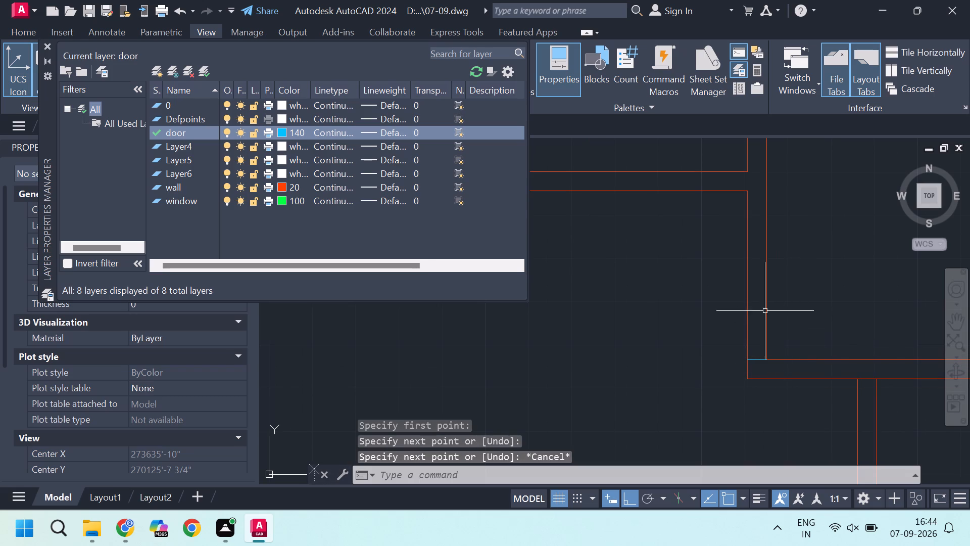
Offset that corner jamb line upward by 3' along the vertical wall.
scroll(763, 350, up, 2)
click(757, 373)
scroll(747, 341, down, 2)
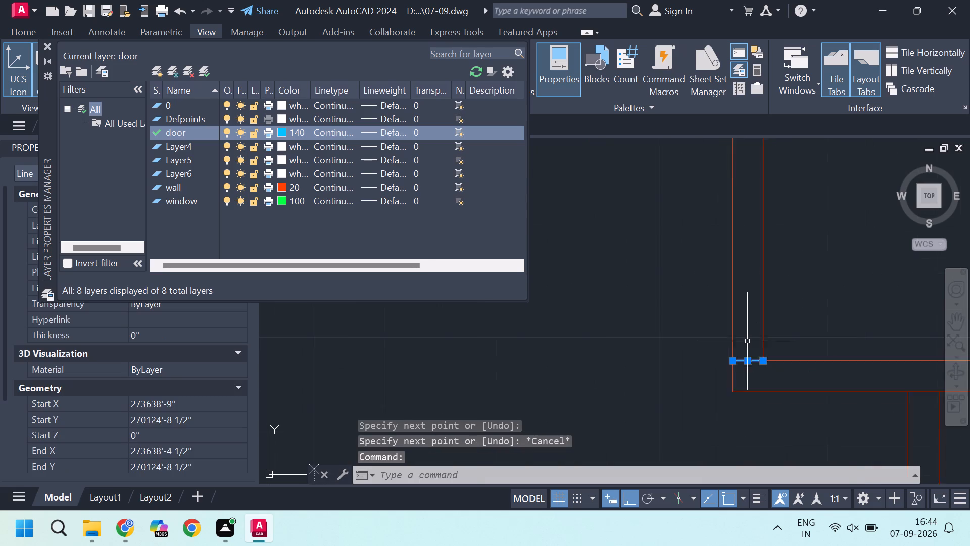
key(o)
key(Return)
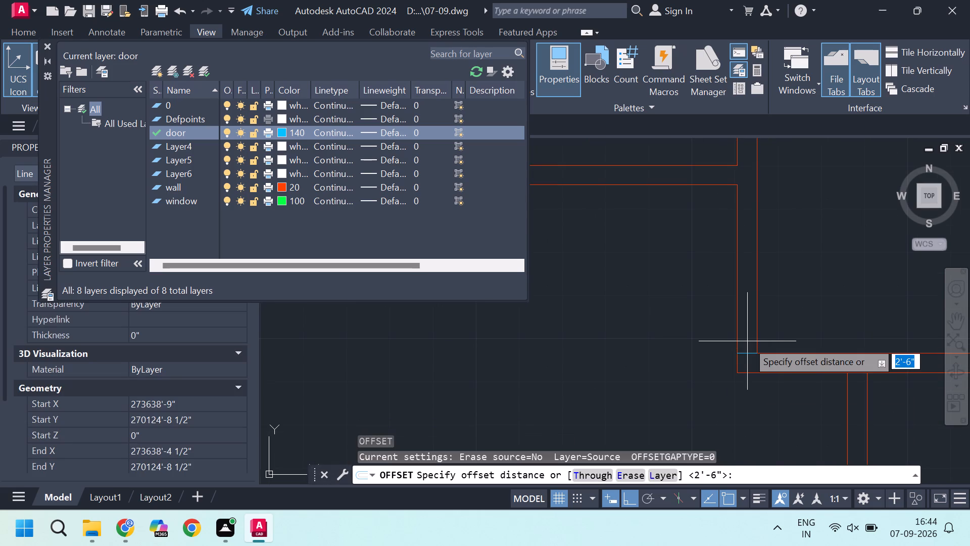
text(3')
key(Return)
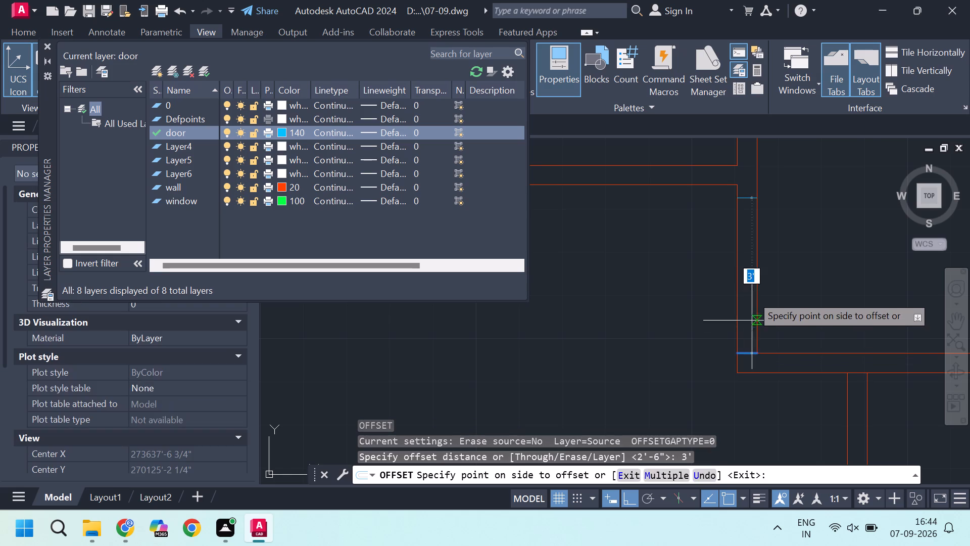
click(747, 281)
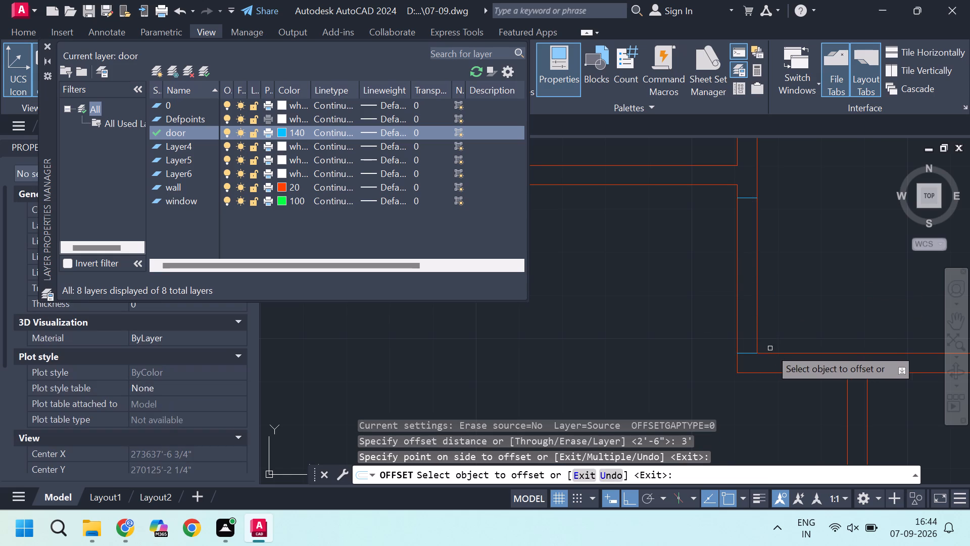
key(Escape)
Trim both wall lines between the 3' spaced jamb lines to open the doorway.
text(tr)
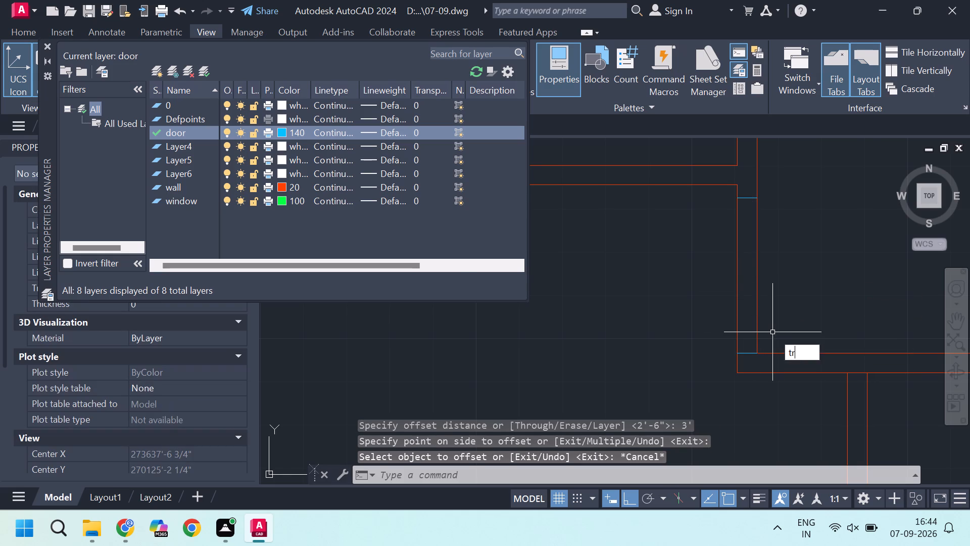
key(Return)
click(797, 284)
click(698, 266)
scroll(698, 266, down, 3)
scroll(764, 266, up, 1)
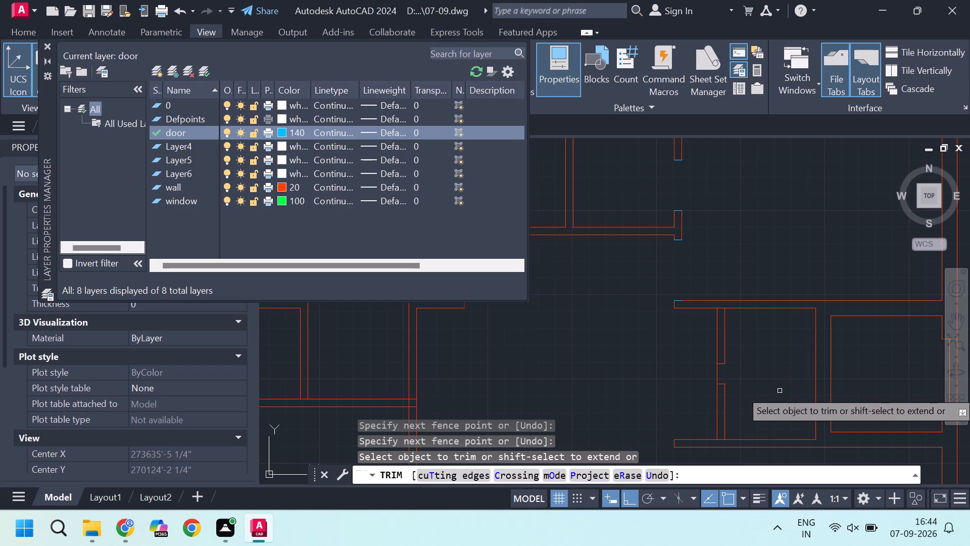
scroll(780, 388, down, 1)
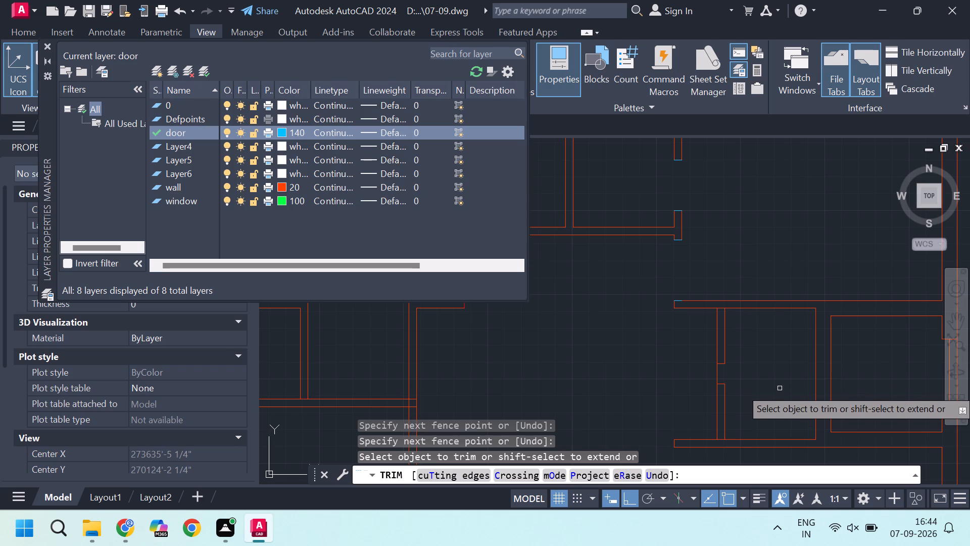
scroll(513, 367, up, 1)
middle_drag(518, 370, 685, 370)
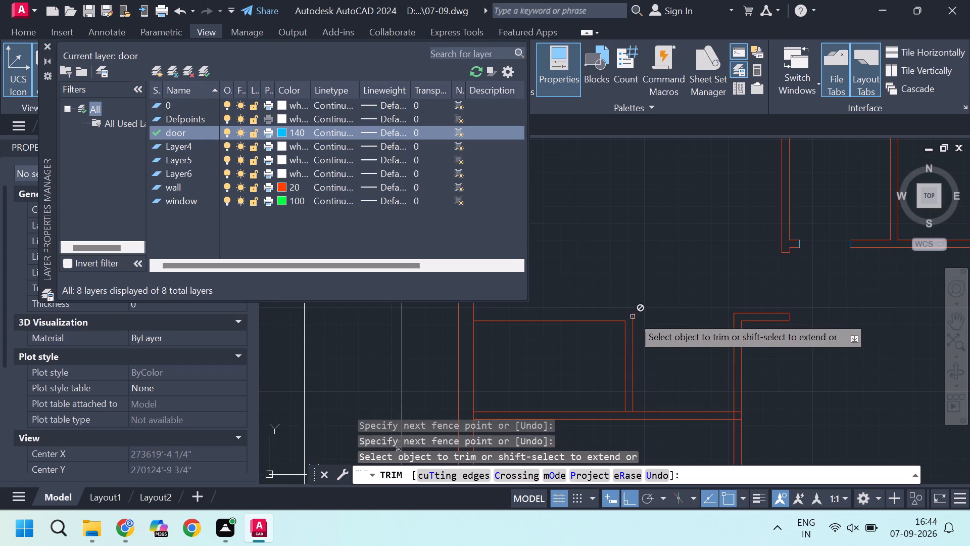
key(Escape)
Draw a horizontal line from the top end of the small left-hand room's partition to the outer wall's inner face.
key(l)
key(Return)
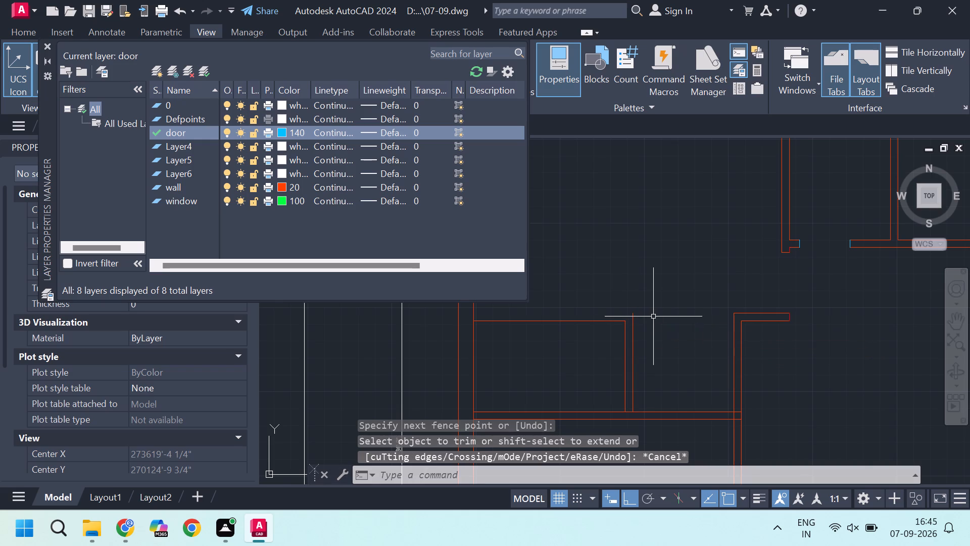
click(630, 309)
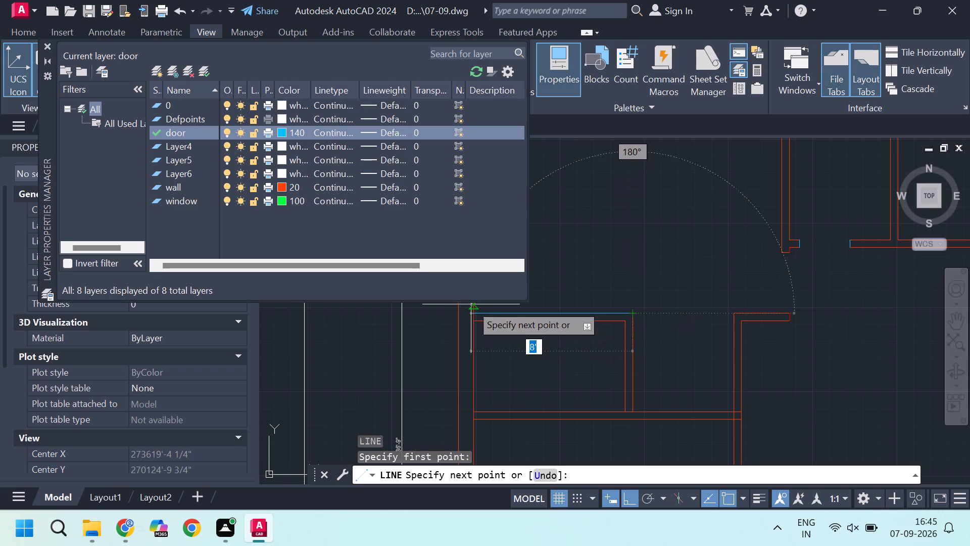
click(478, 312)
key(Escape)
key(Escape)
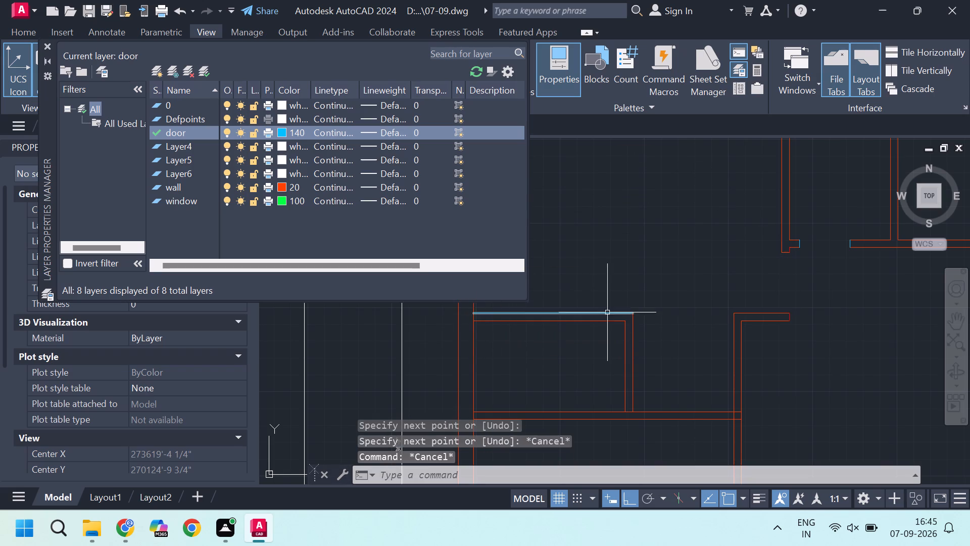
Close the layer manager and move the new horizontal line to the wall layer.
click(589, 313)
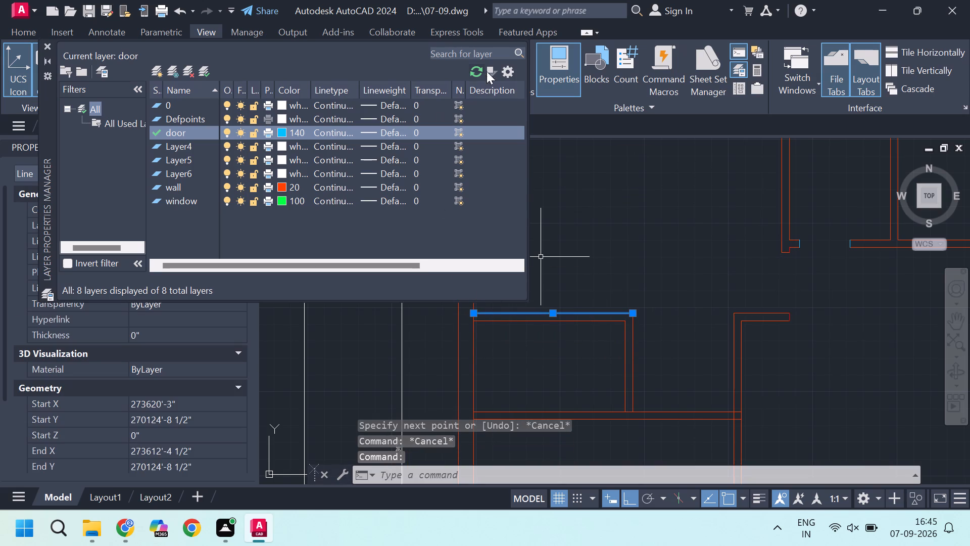
click(46, 41)
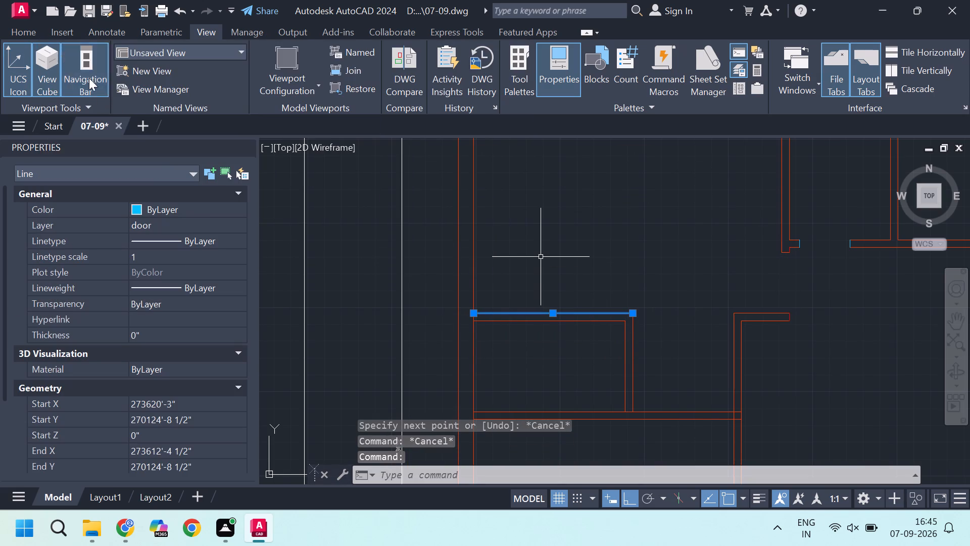
click(179, 212)
click(177, 223)
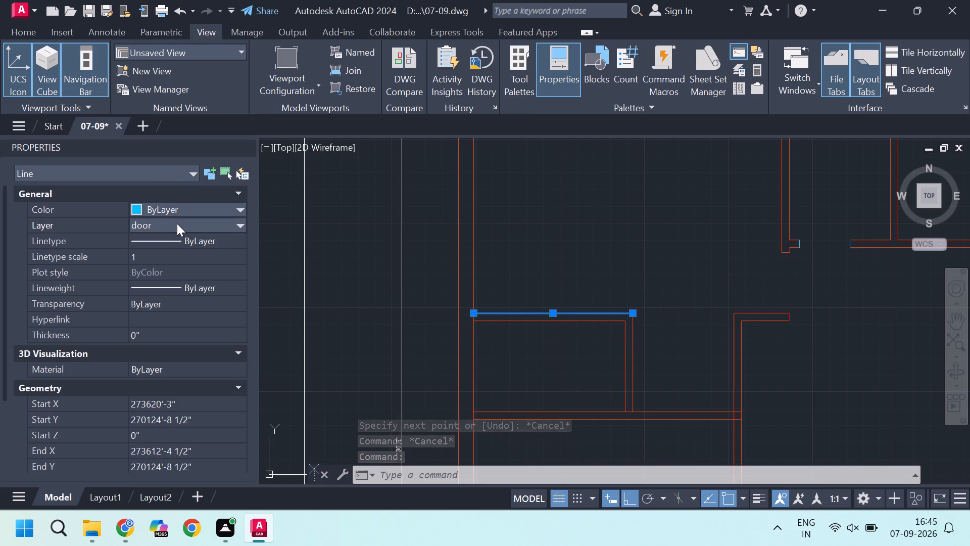
click(177, 223)
double_click(149, 325)
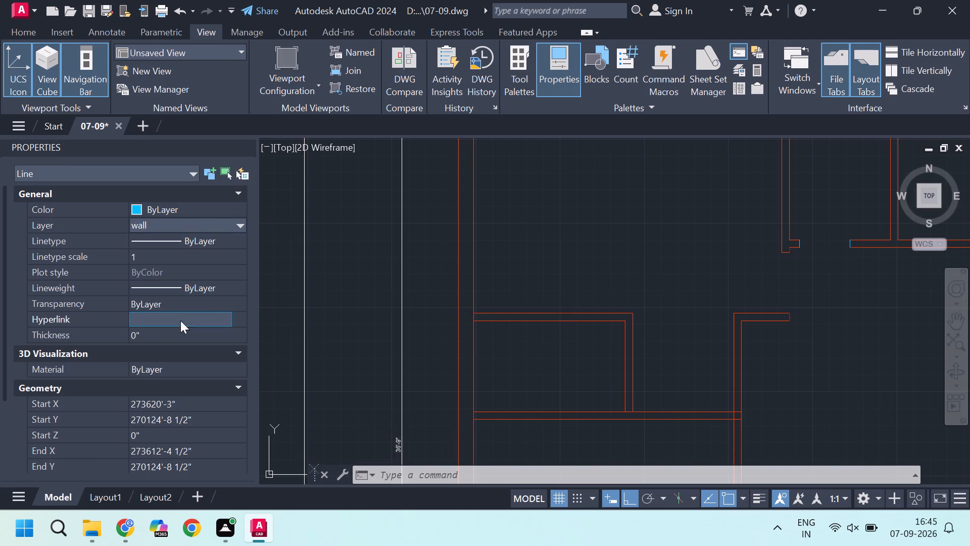
key(Escape)
key(Escape)
Draw a 4 1/2" jamb line across the small left-hand room's vertical partition, just above the wall it meets at its lower end.
scroll(617, 239, down, 2)
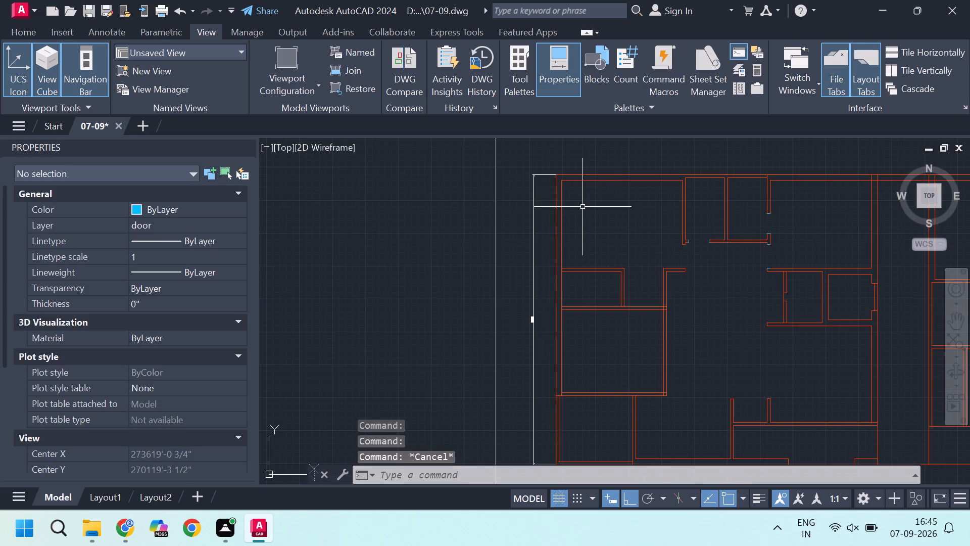
scroll(623, 290, up, 2)
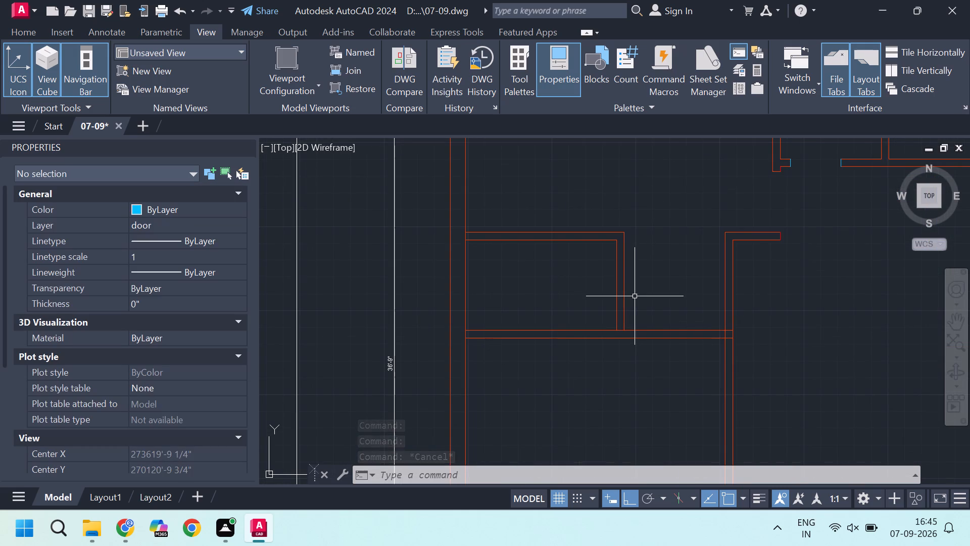
key(l)
key(Return)
scroll(631, 322, up, 1)
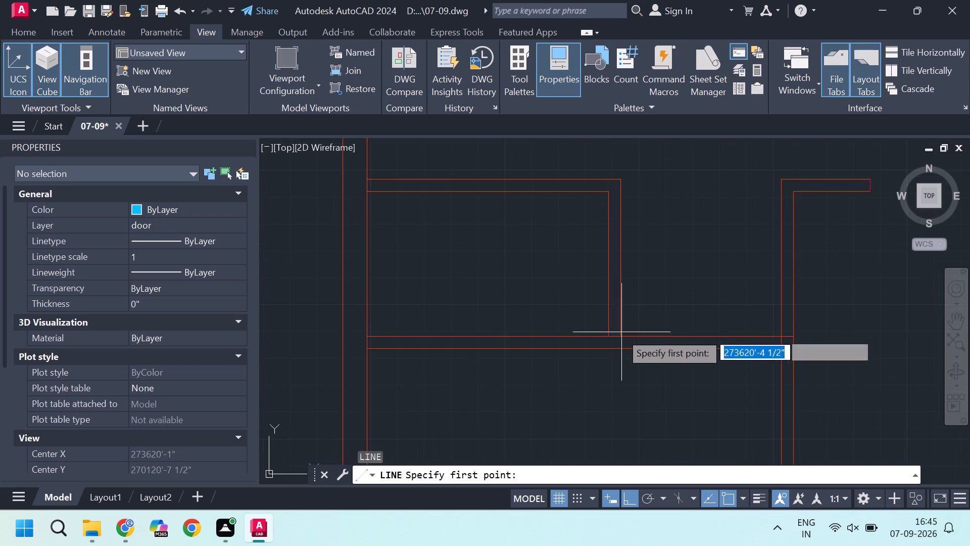
scroll(617, 334, up, 2)
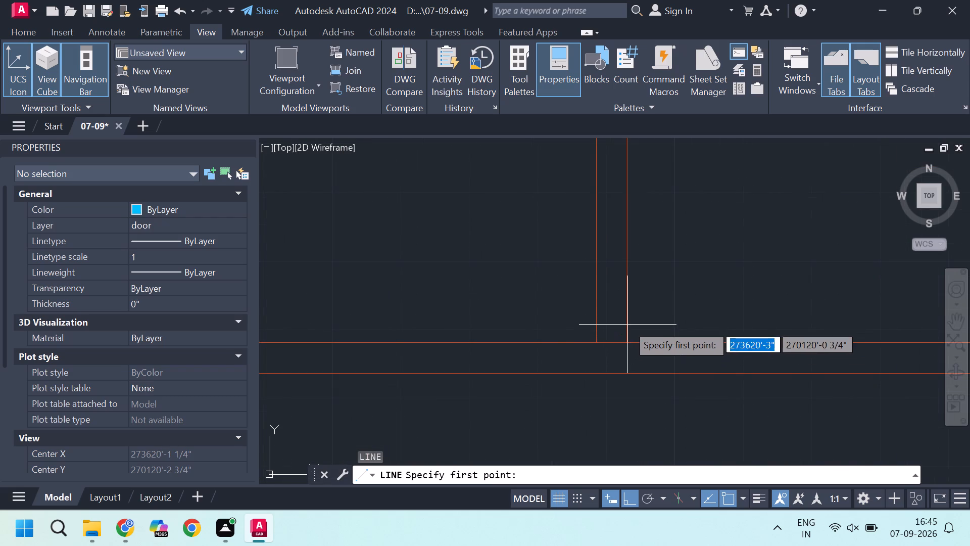
click(627, 320)
click(600, 321)
key(Escape)
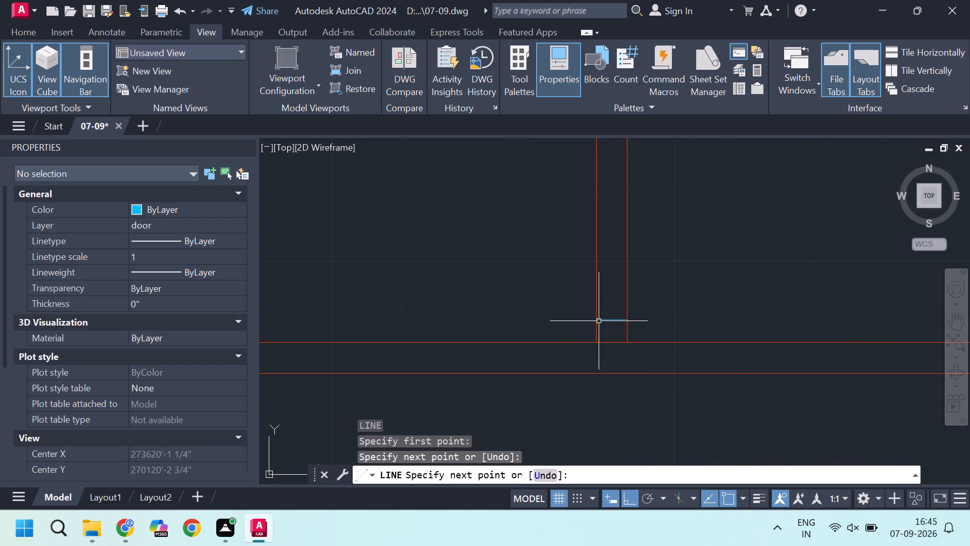
Offset the partition's jamb line upward by 2'6".
click(607, 321)
key(o)
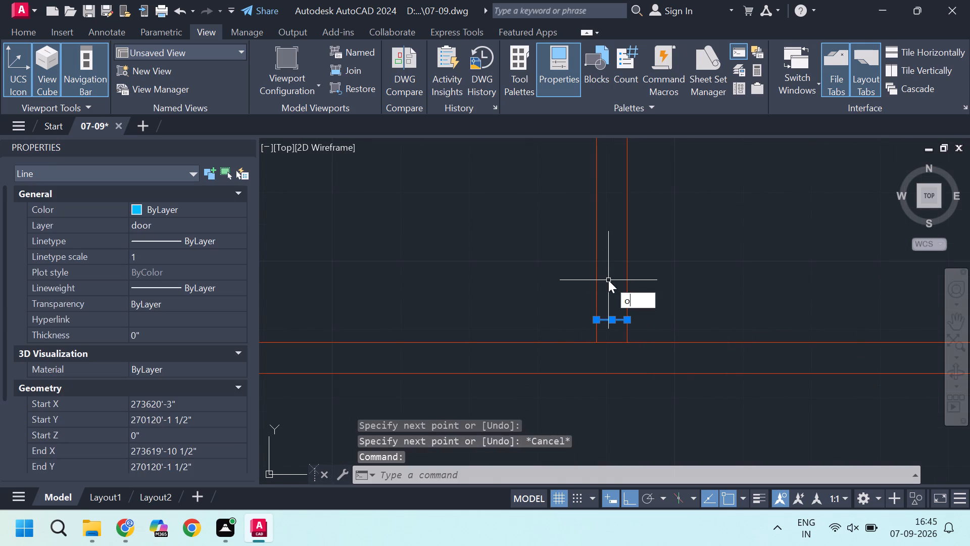
key(Return)
text(2'6)
key(Return)
scroll(608, 280, down, 1)
key(Escape)
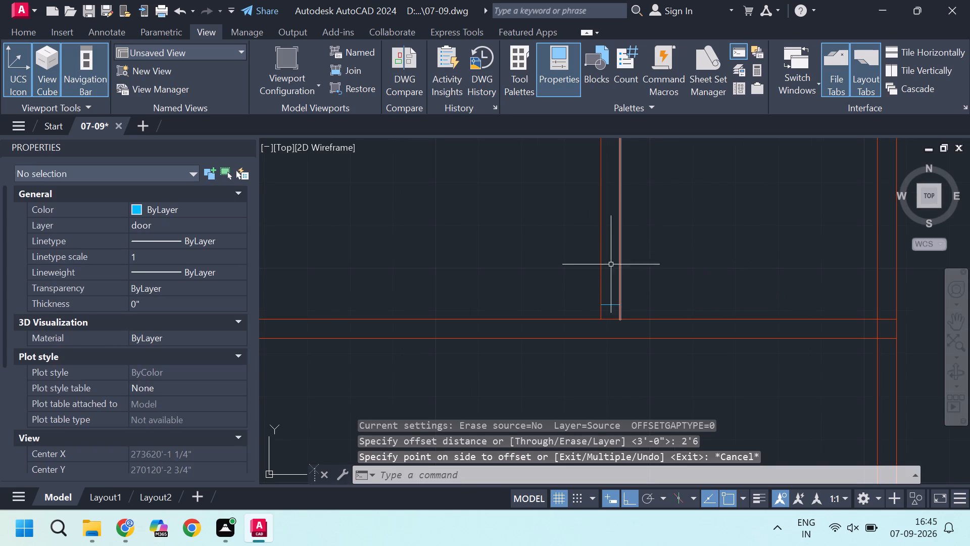
click(609, 306)
key(Return)
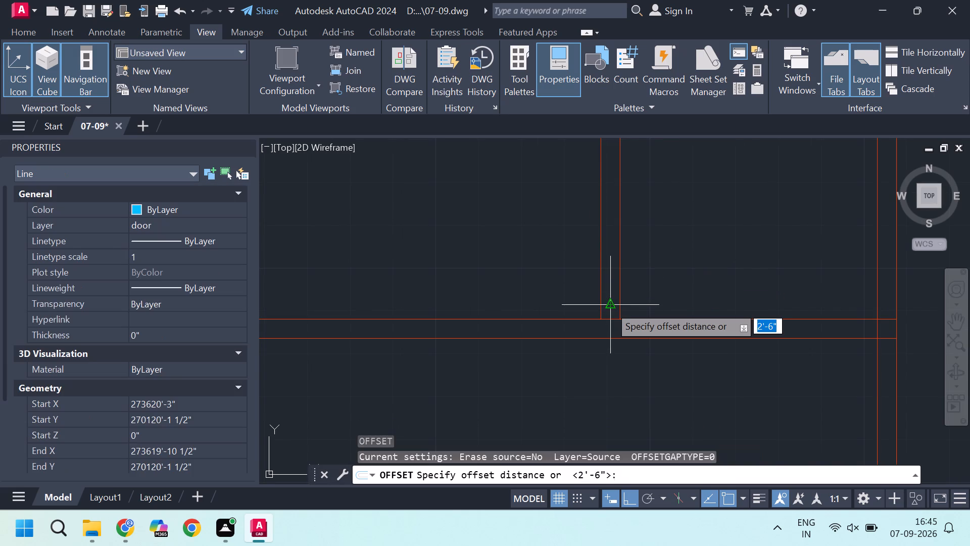
key(o)
key(Return)
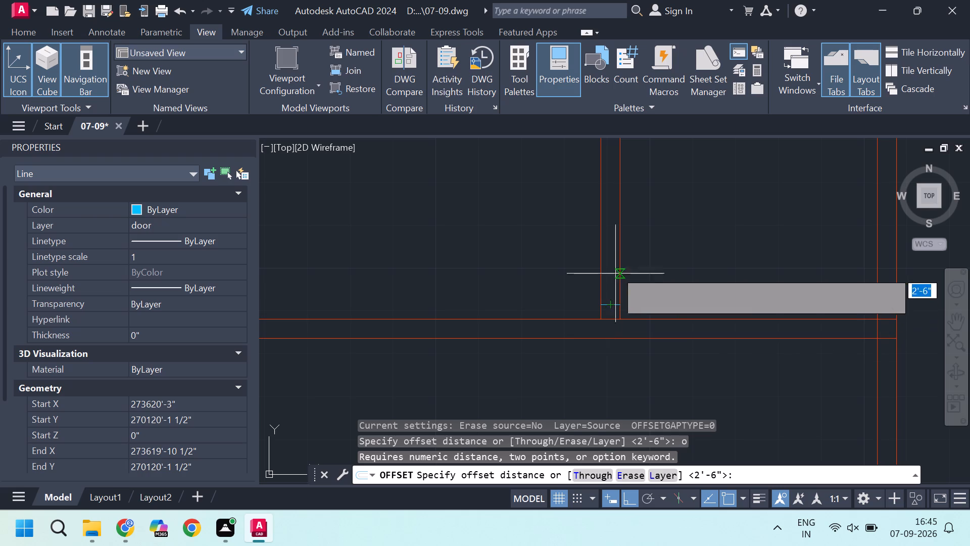
middle_drag(611, 243, 594, 328)
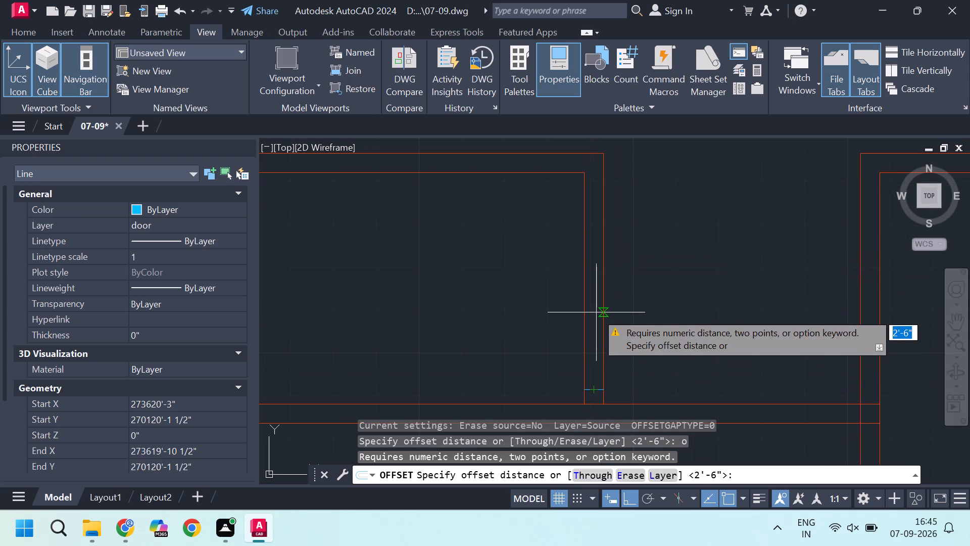
key(Return)
click(595, 281)
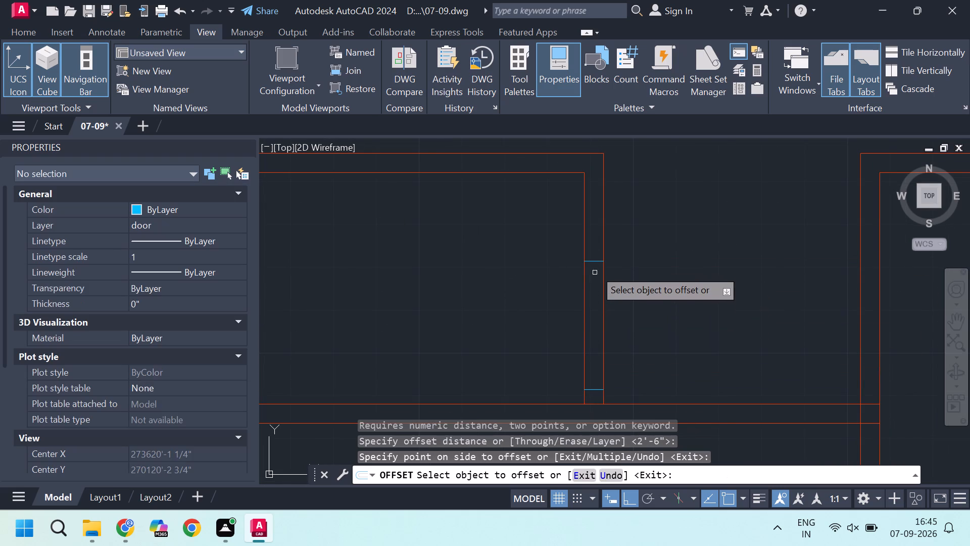
text(tr)
key(Return)
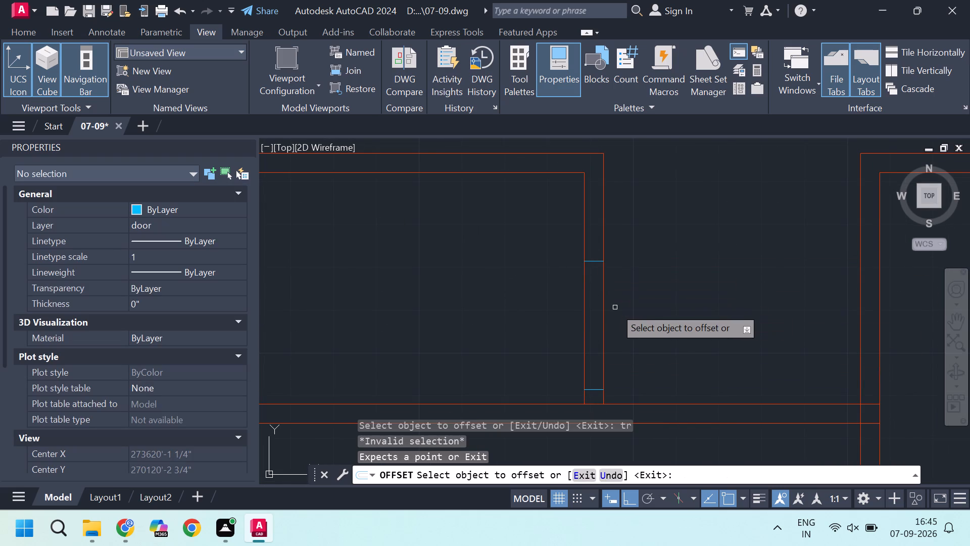
key(Escape)
key(Escape)
Trim both partition lines between the 2'6" spaced jamb lines to open the small room's doorway.
text(tr)
key(Return)
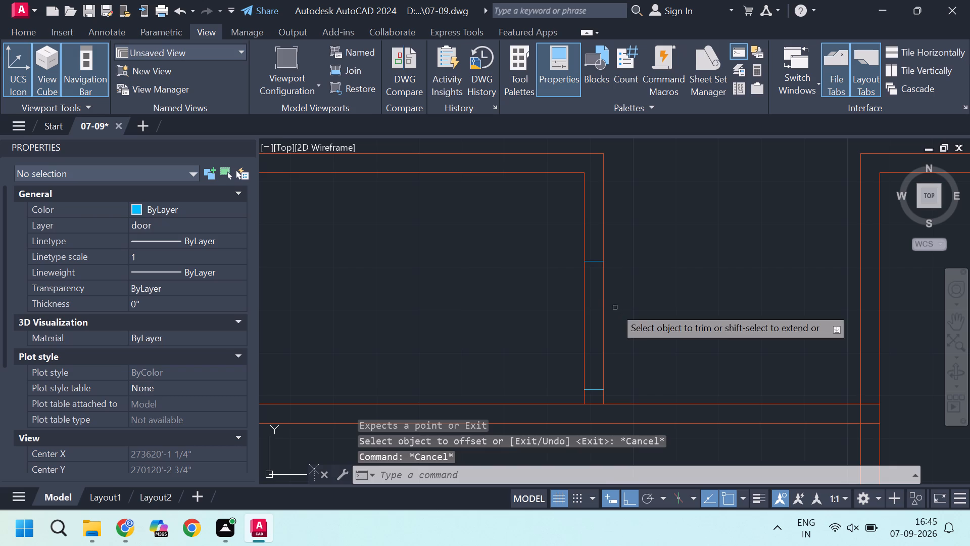
click(615, 307)
click(541, 302)
scroll(540, 302, down, 4)
scroll(592, 313, up, 1)
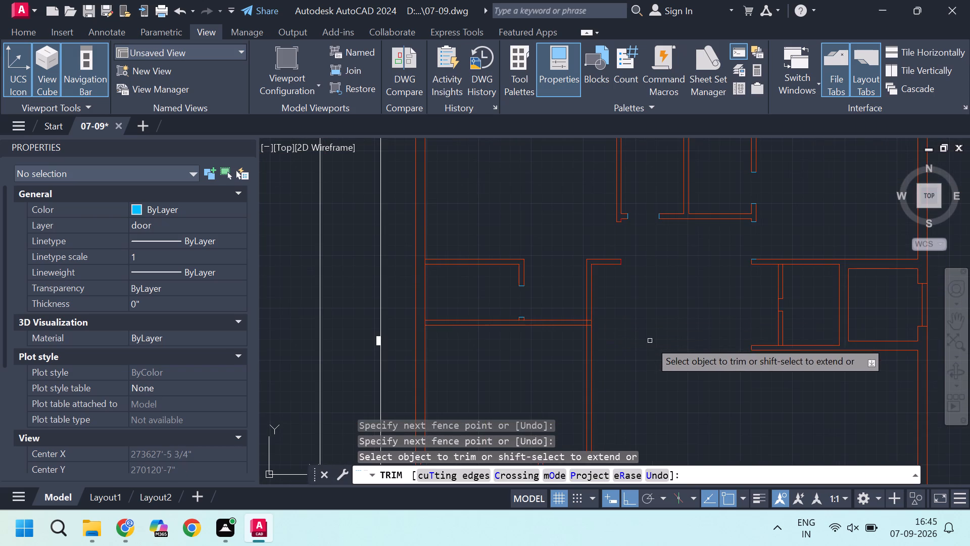
middle_drag(616, 383, 627, 250)
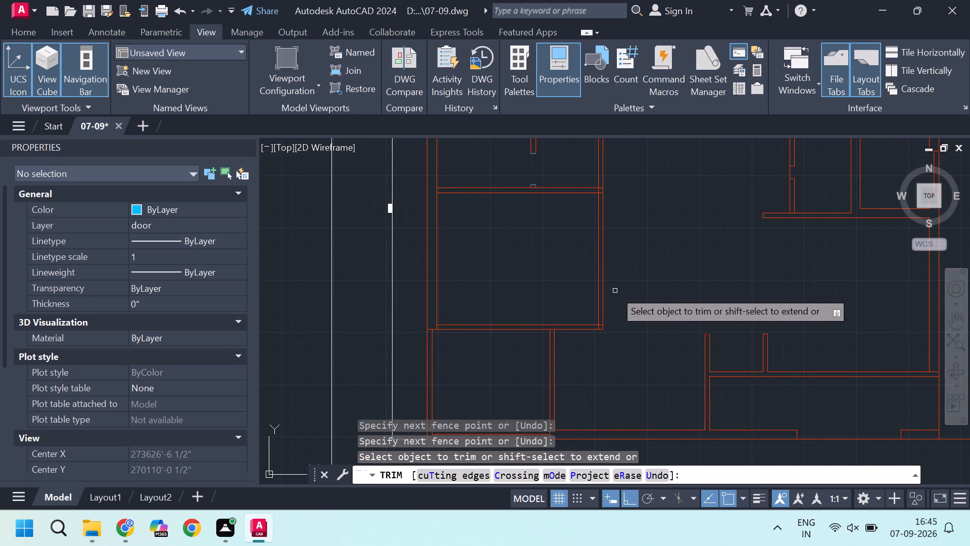
scroll(587, 298, up, 1)
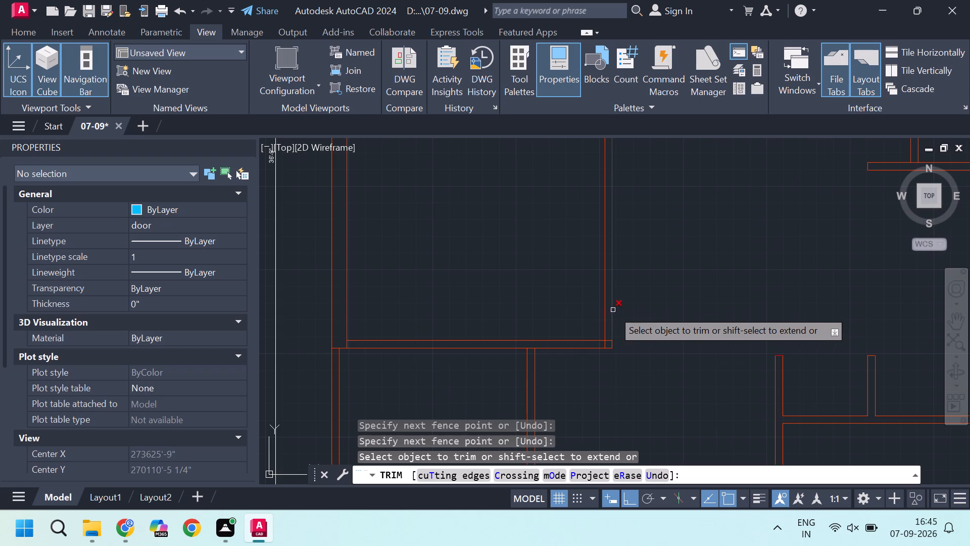
key(Escape)
key(Escape)
Draw a 4 1/2" jamb line across the right vertical wall of the room below, just above its lower corner.
scroll(608, 340, up, 2)
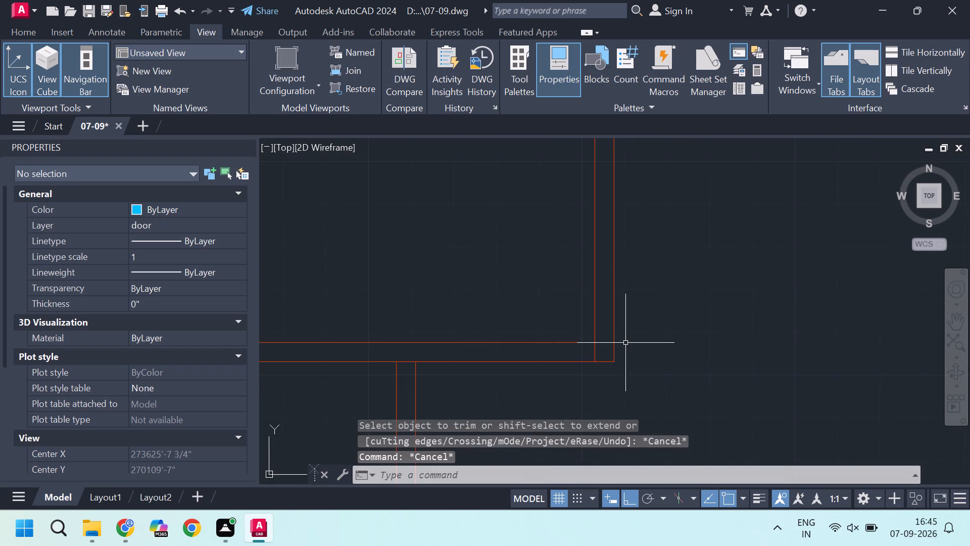
scroll(627, 338, down, 1)
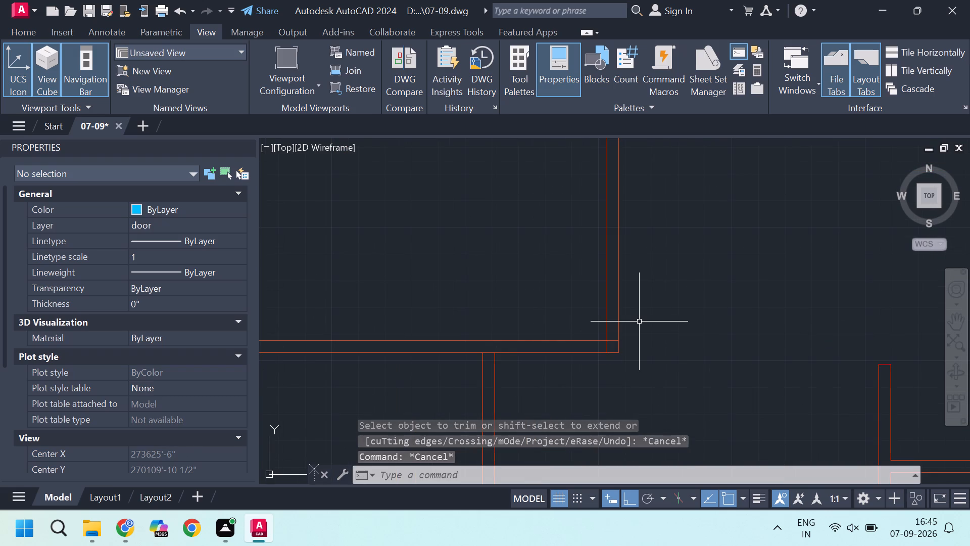
key(l)
key(Return)
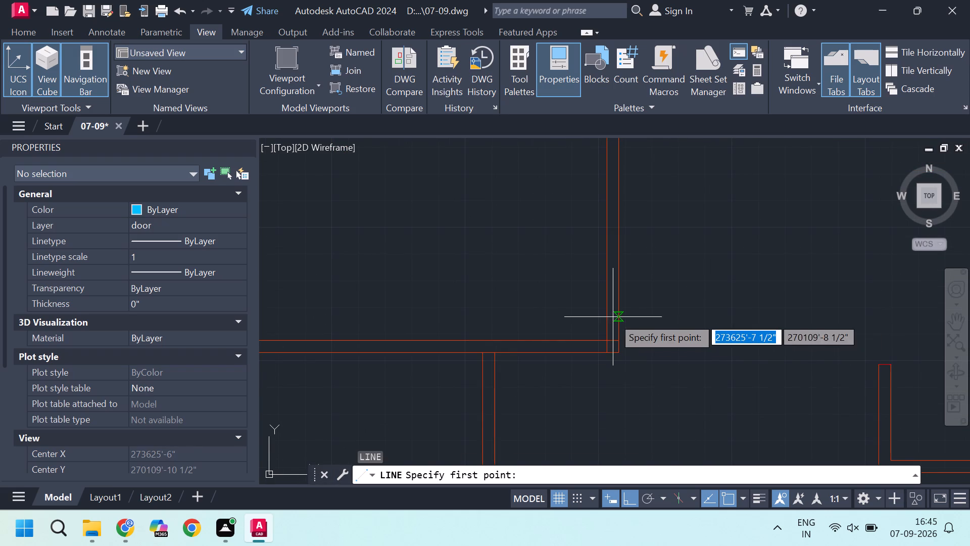
click(618, 309)
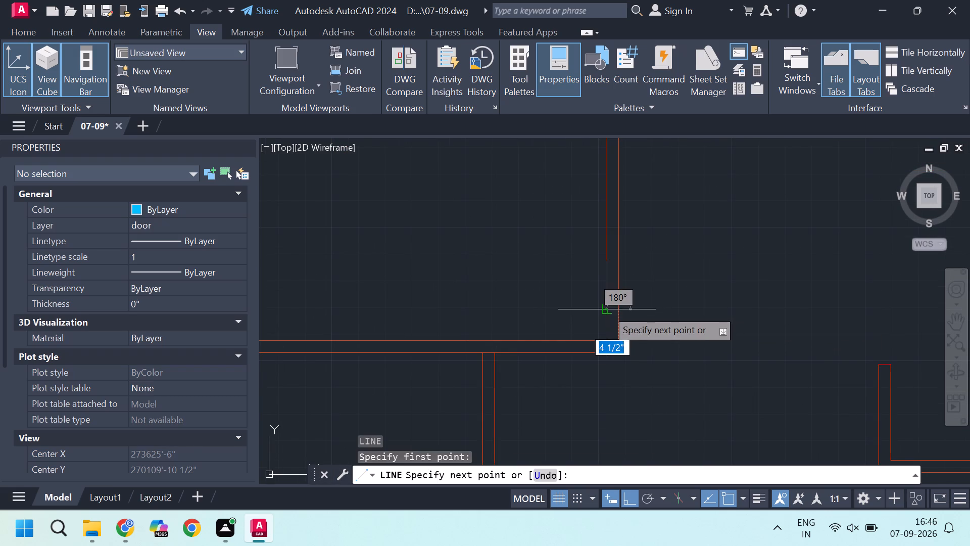
click(607, 309)
key(Escape)
Copy that jamb line 3' upward along the vertical wall.
scroll(611, 307, up, 1)
click(615, 311)
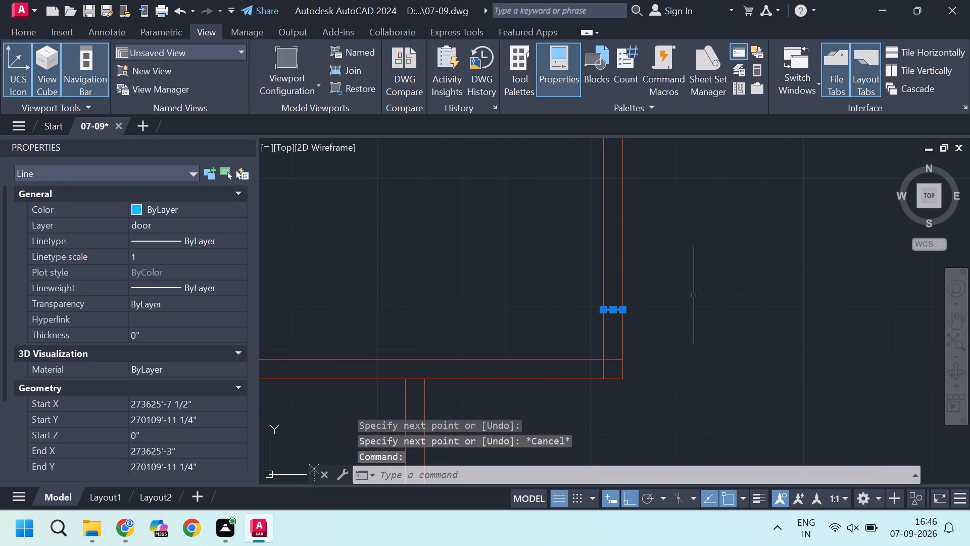
text(co)
key(Return)
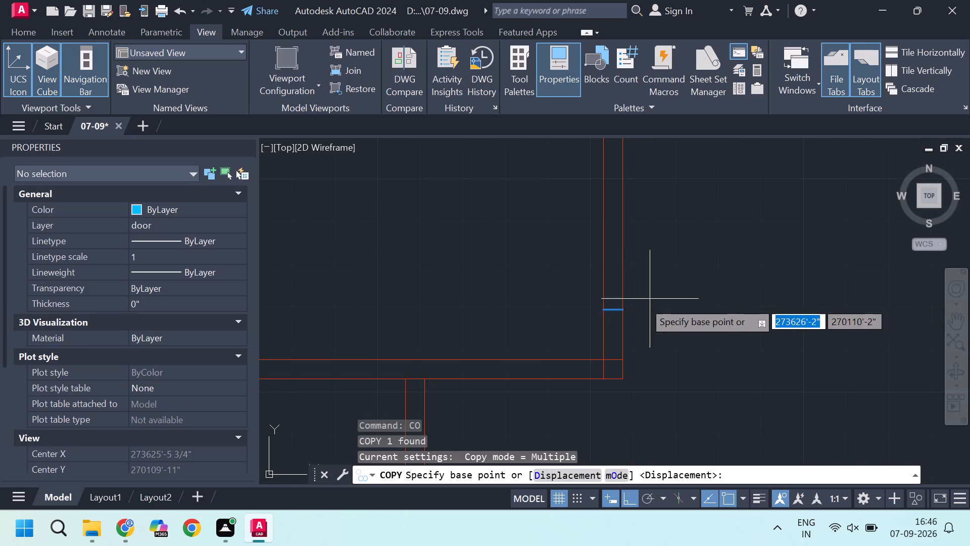
click(624, 311)
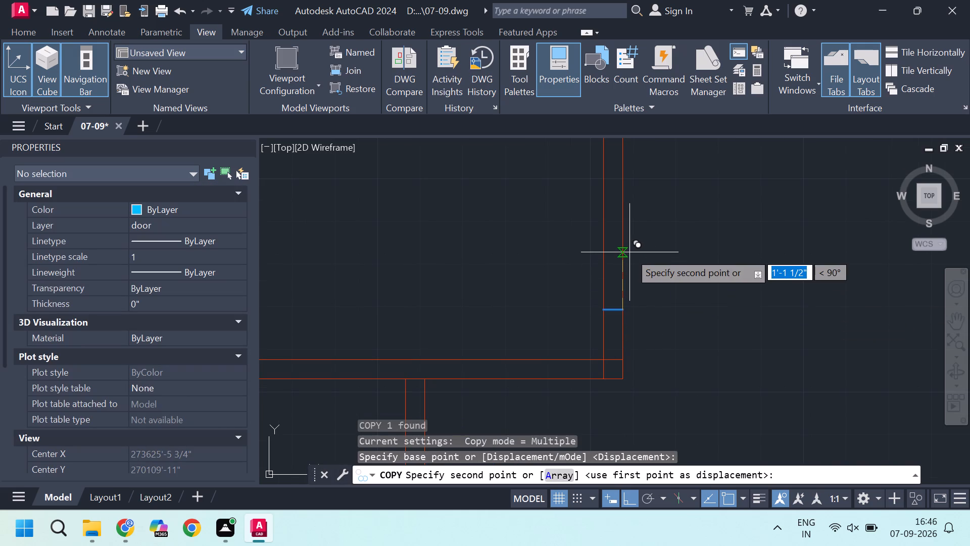
text(3')
key(Return)
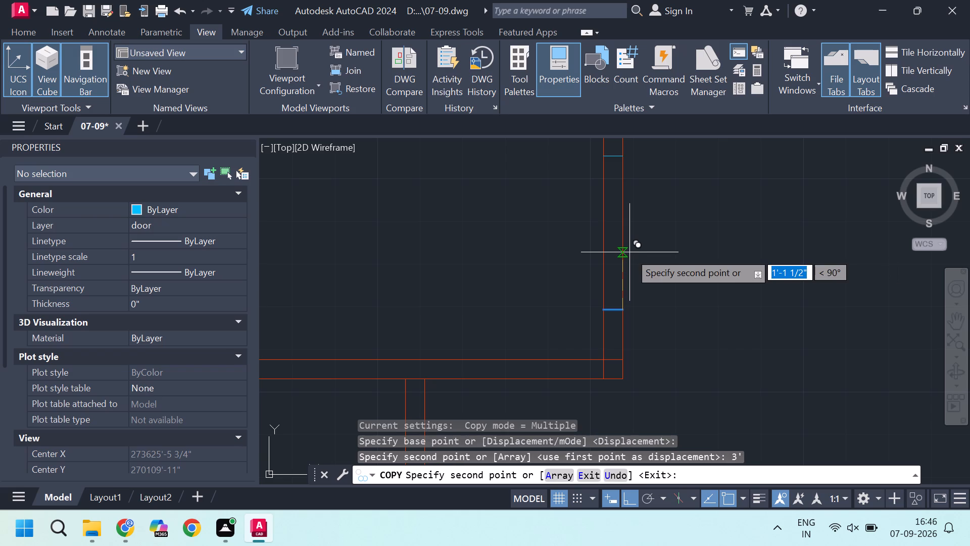
key(Escape)
Trim both wall lines between the 3' spaced jamb lines to open the doorway.
text(tr)
key(Return)
click(647, 252)
click(584, 246)
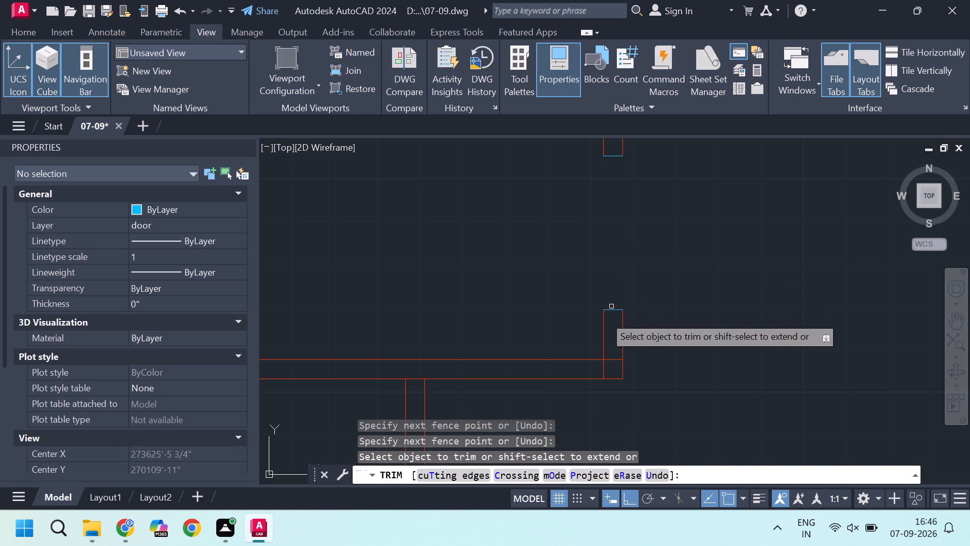
Trim the overlapping inner lines at the room's lower-right wall corner and the line crossing the T-junction with the wall below.
drag(616, 342, 616, 348)
scroll(608, 367, up, 2)
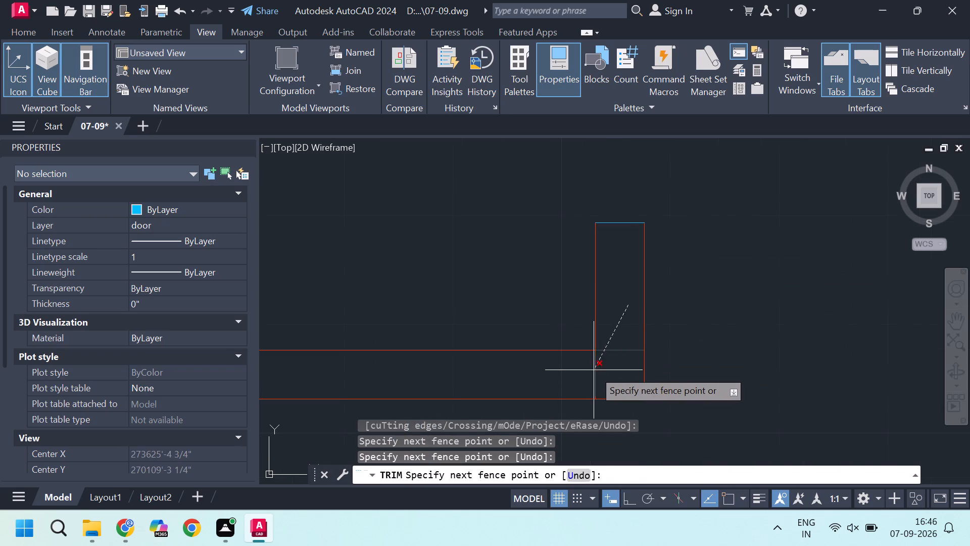
click(594, 370)
scroll(593, 370, down, 3)
scroll(501, 383, up, 2)
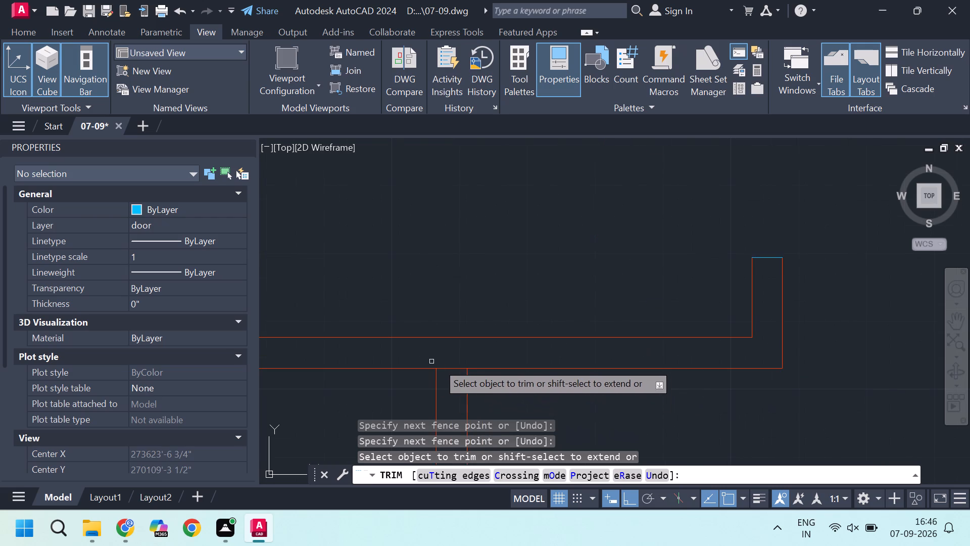
click(445, 369)
scroll(445, 369, down, 3)
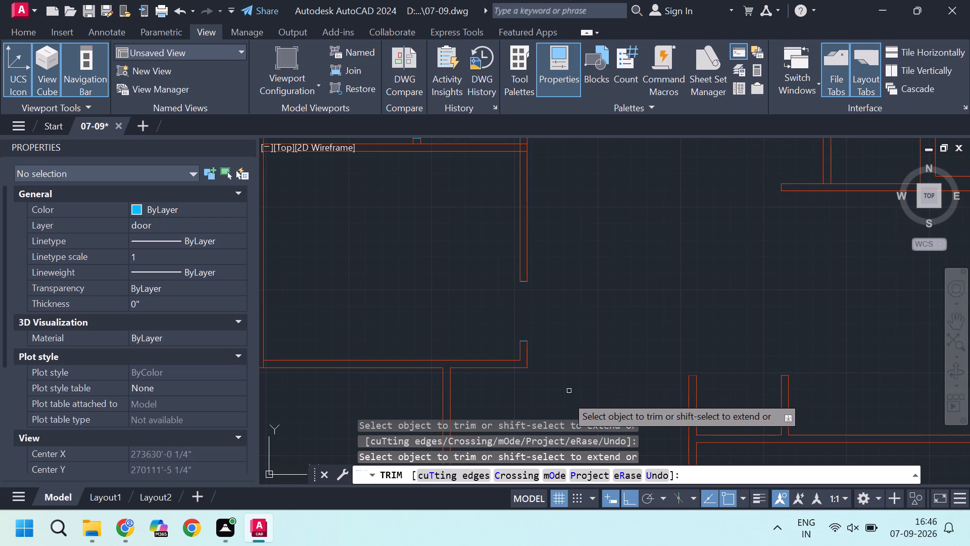
middle_drag(568, 392, 583, 335)
scroll(526, 350, up, 1)
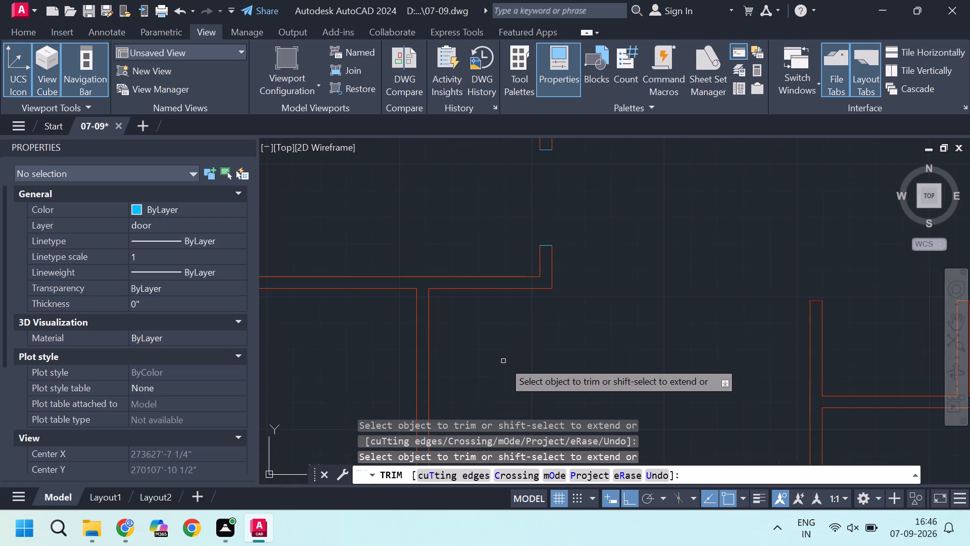
middle_drag(503, 361, 574, 302)
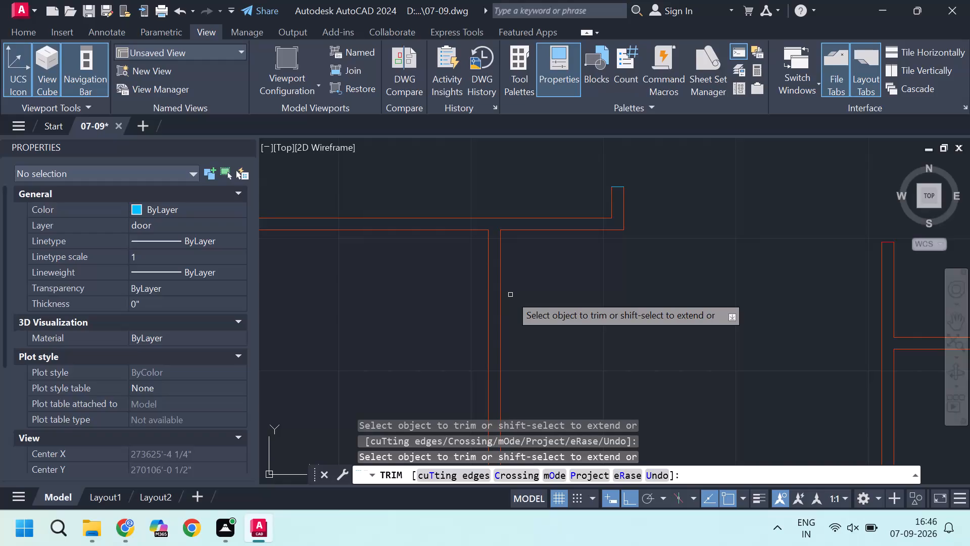
key(Escape)
Draw a 4 1/2" jamb line across the vertical wall below the T-junction, a short distance under the horizontal wall.
key(l)
key(Return)
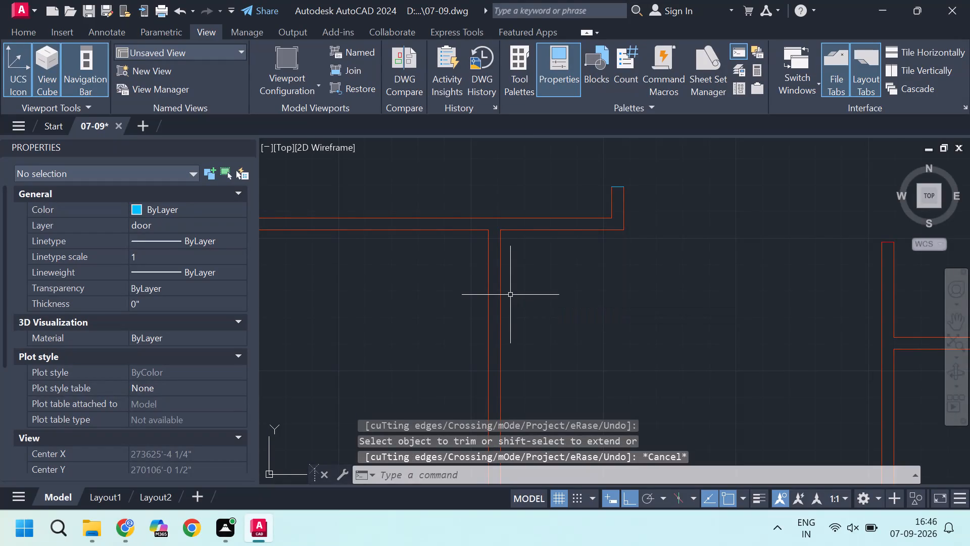
click(504, 288)
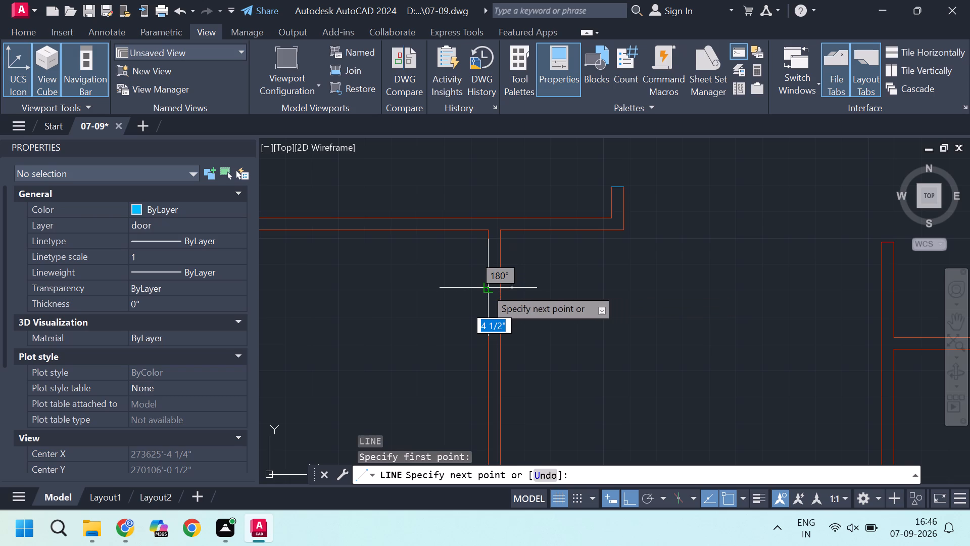
click(486, 288)
key(Escape)
Offset the new jamb line 3' downward along the vertical wall.
click(492, 288)
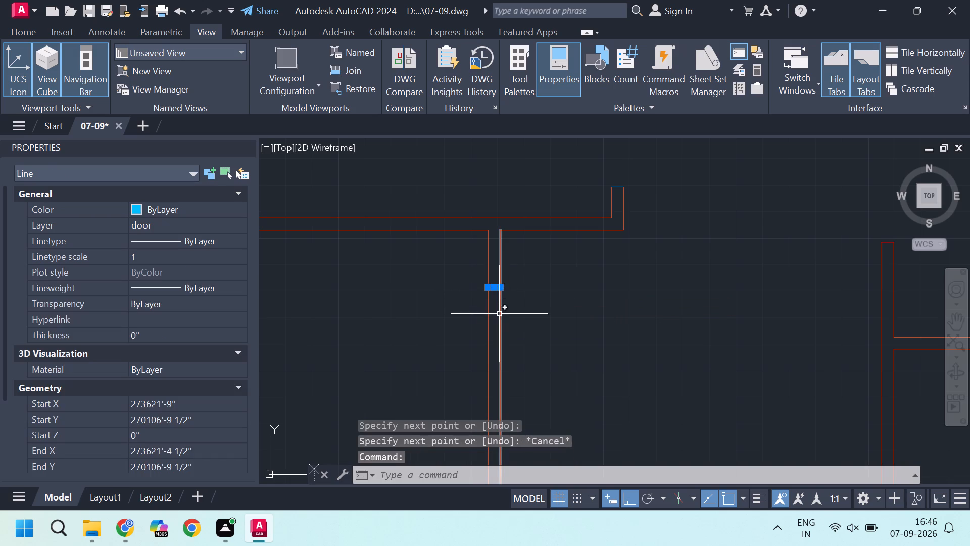
scroll(495, 320, up, 1)
middle_drag(500, 330, 508, 293)
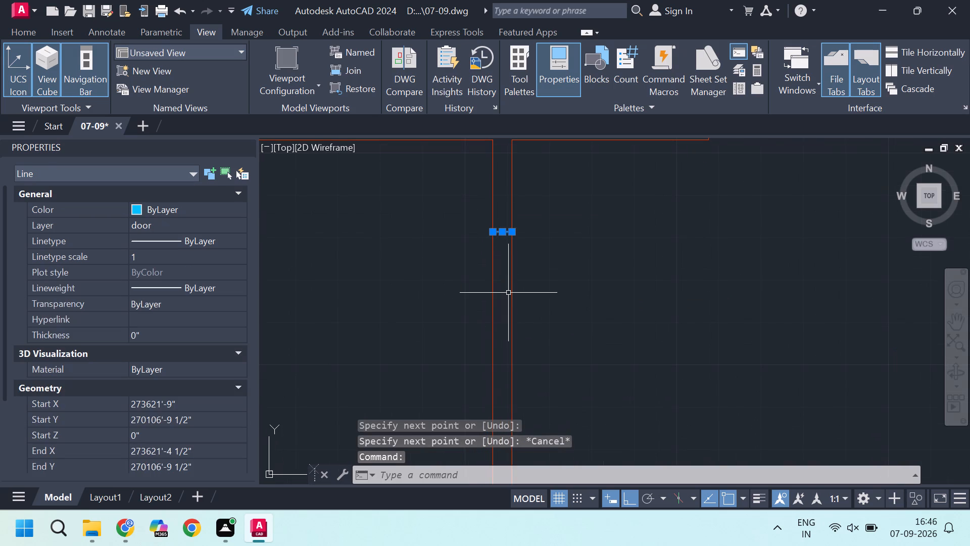
key(o)
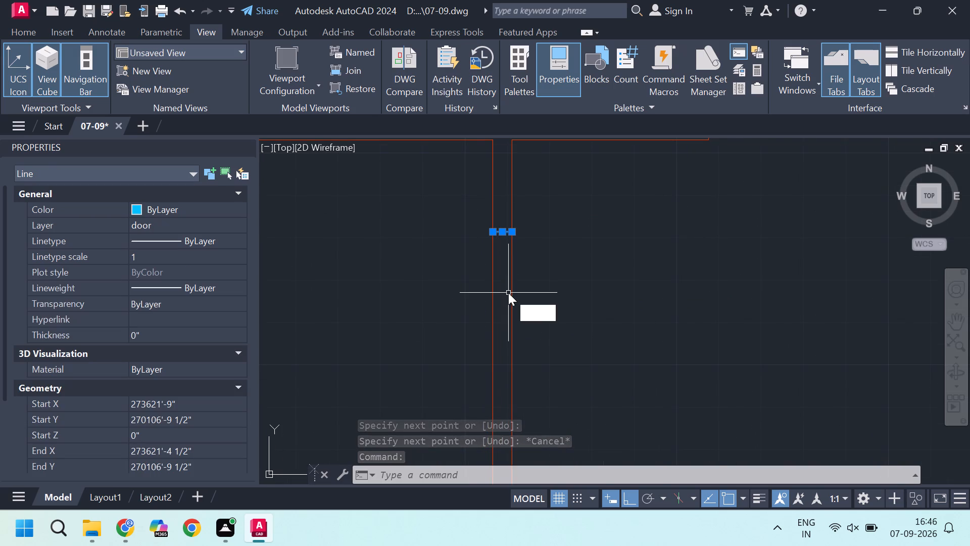
key(Return)
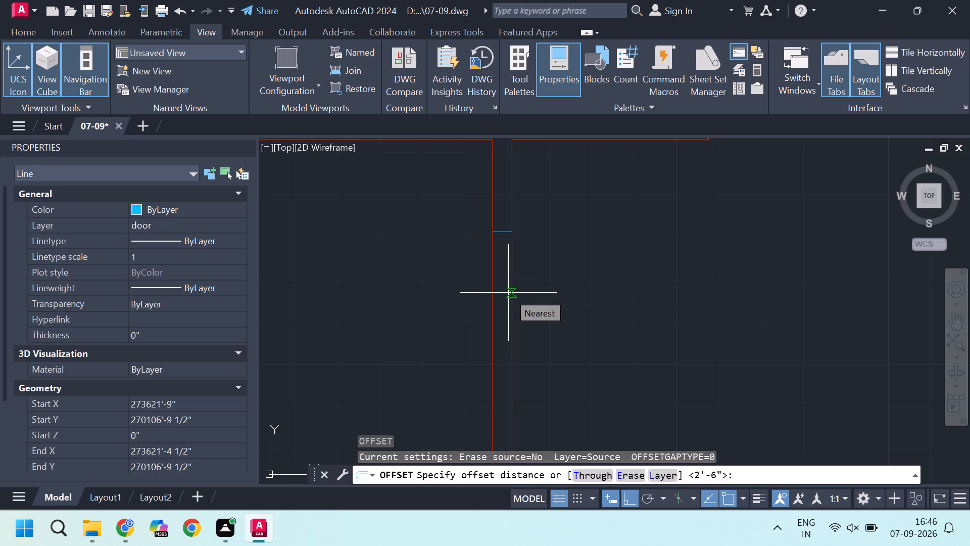
text(3')
key(Return)
click(515, 327)
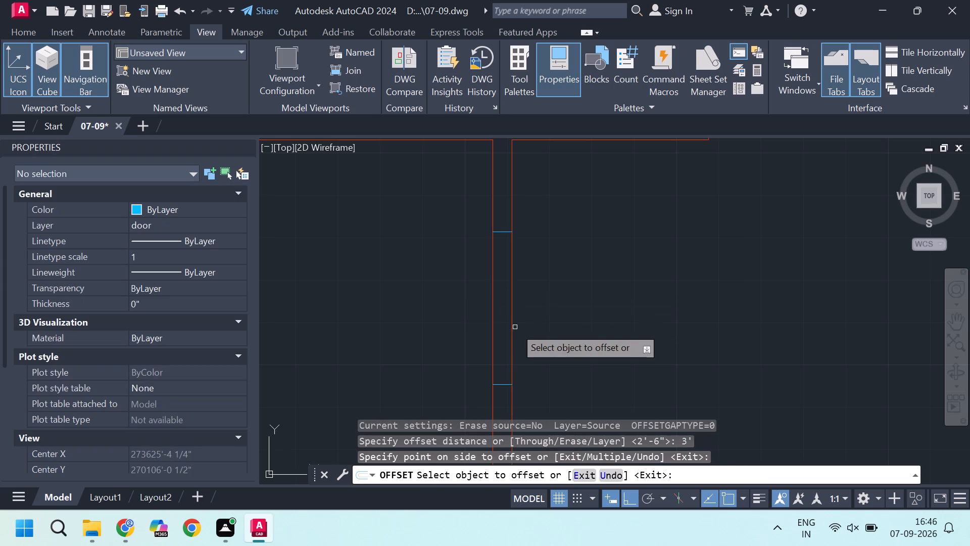
key(Escape)
key(Escape)
Trim both vertical wall lines between the two 3' spaced jamb lines to open the doorway.
text(tr)
key(Return)
click(535, 315)
click(475, 310)
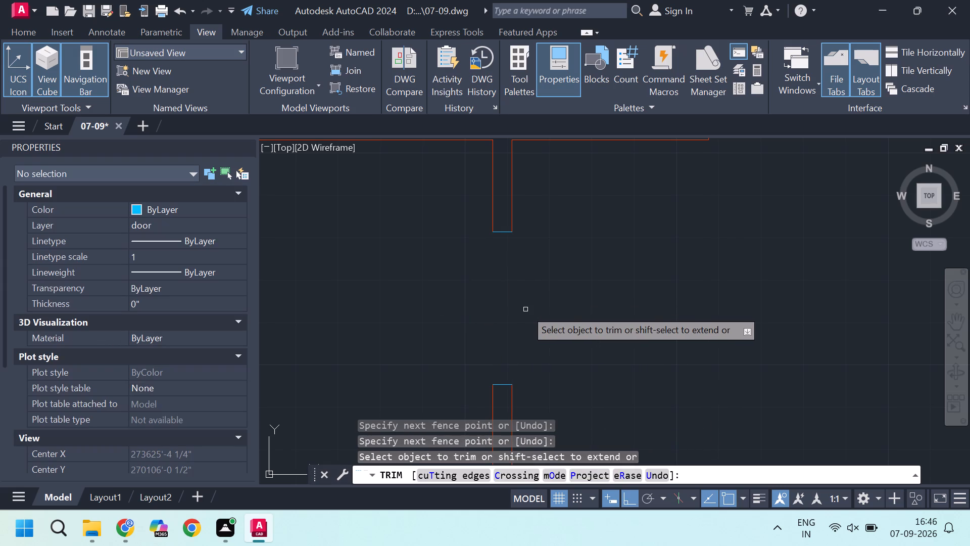
scroll(593, 306, down, 2)
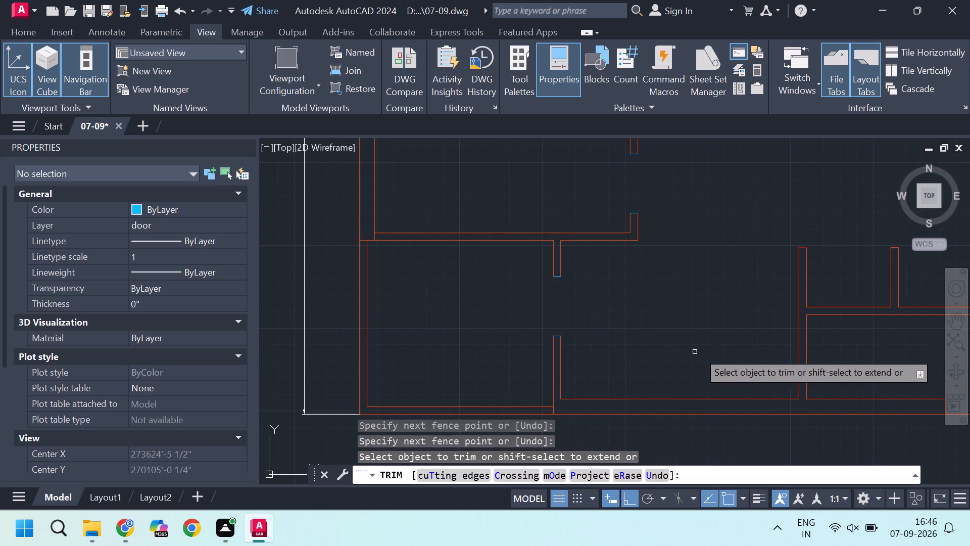
middle_drag(715, 355, 625, 361)
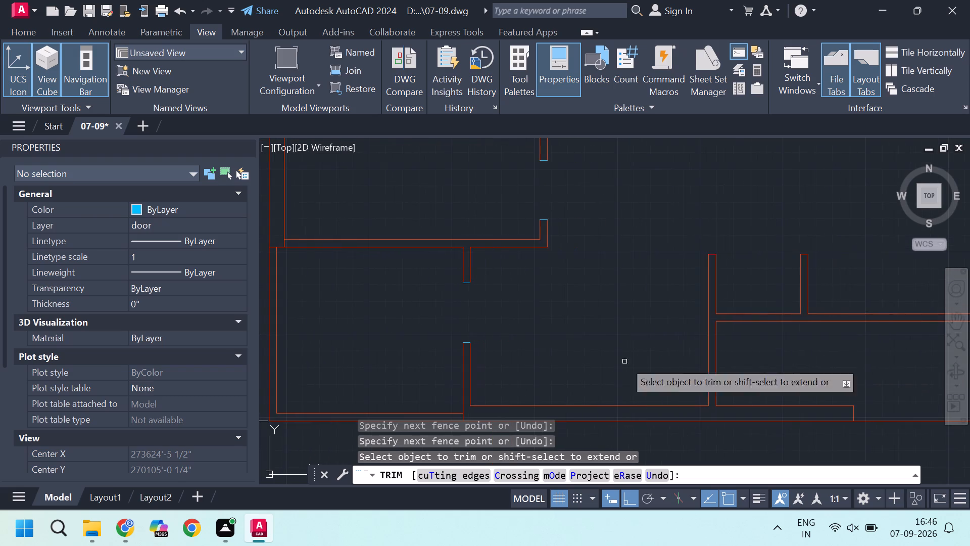
scroll(759, 304, up, 2)
key(Escape)
key(Escape)
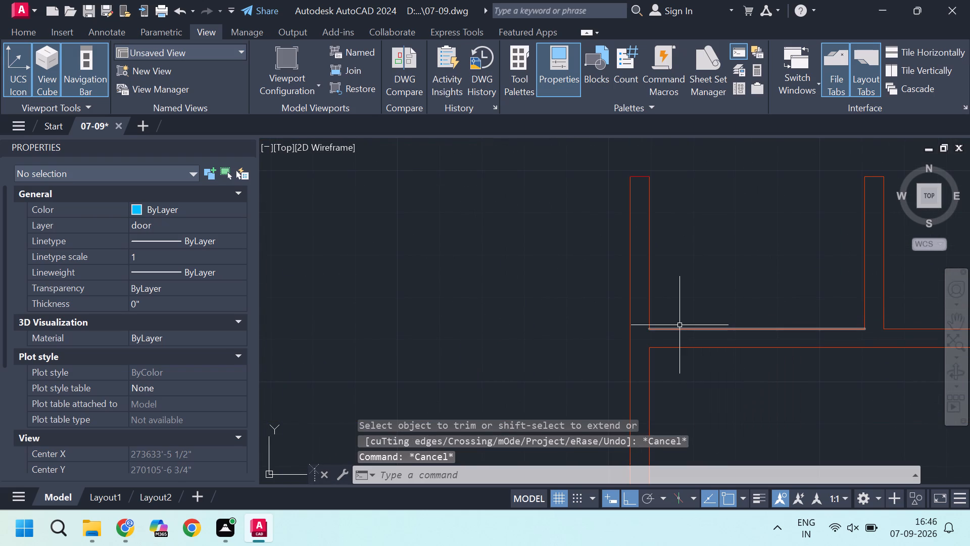
Draw a 4 1/2" jamb line across the short horizontal wall between the two upright wall stubs, just right of the first stub.
key(l)
key(Return)
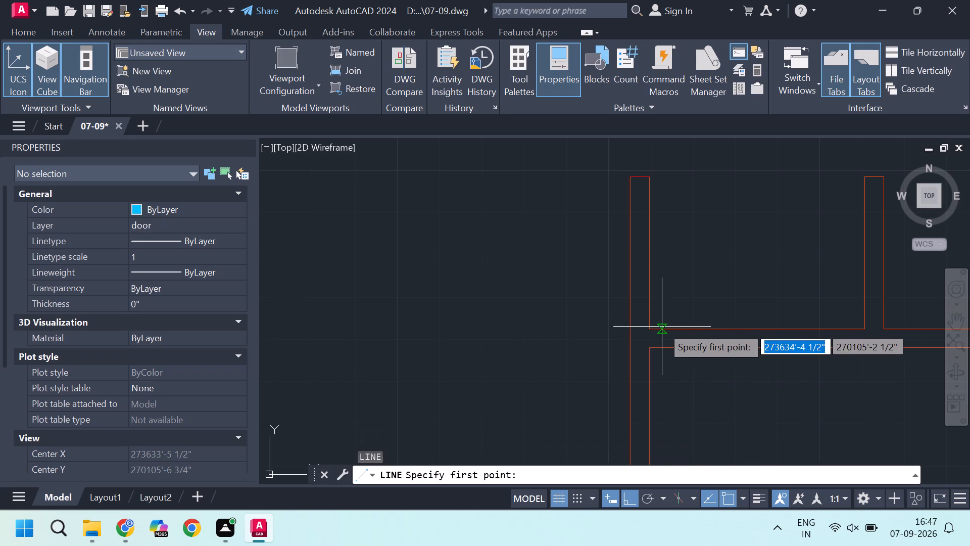
click(677, 334)
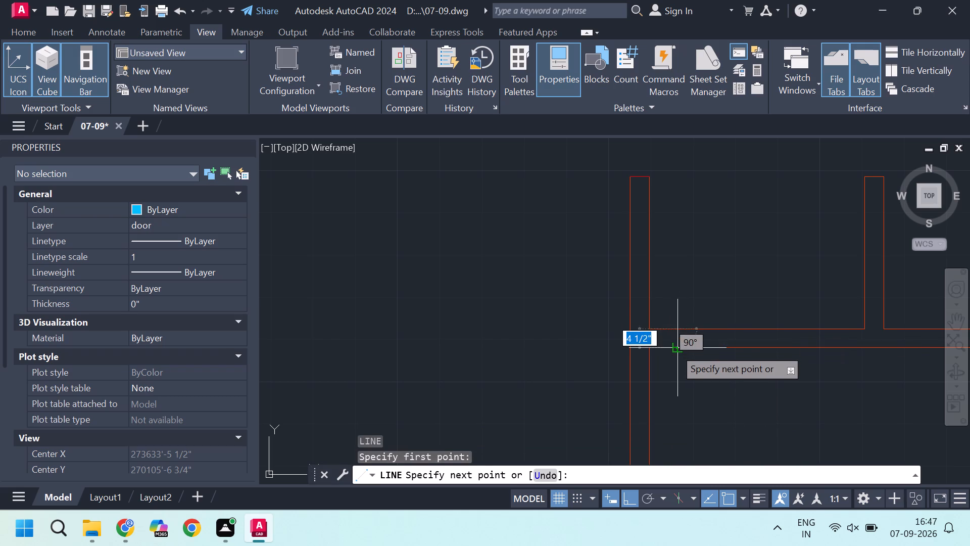
click(674, 348)
key(Escape)
Offset that jamb line 3' to the right along the horizontal wall.
click(677, 338)
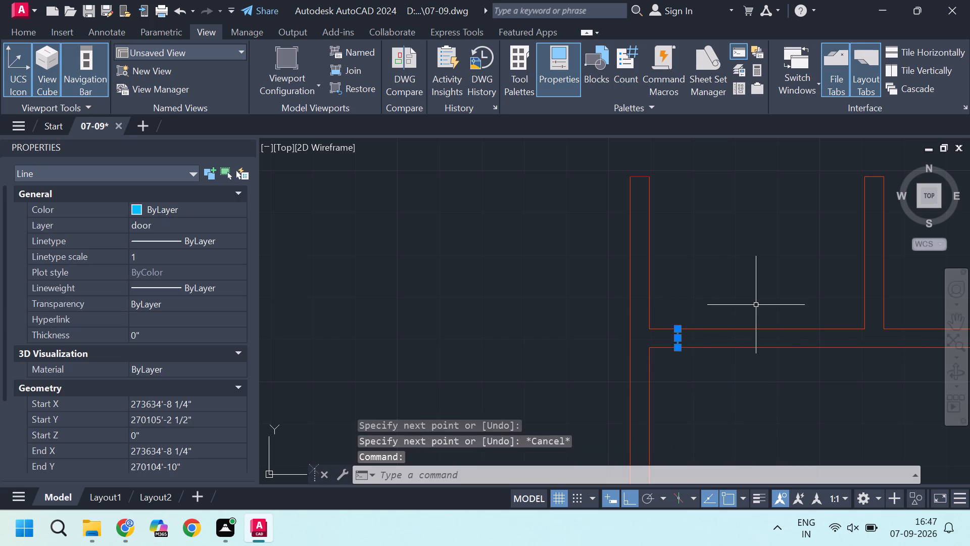
key(o)
key(Return)
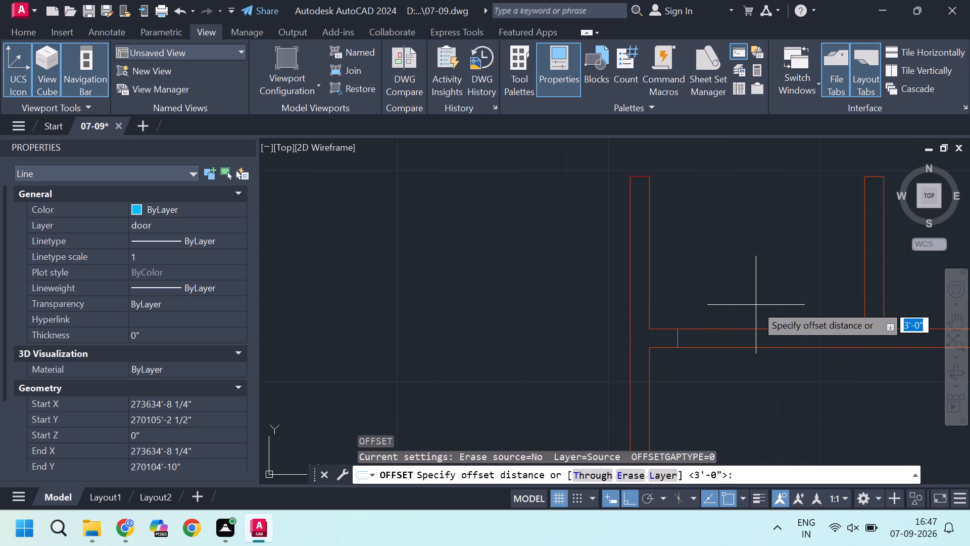
key(Return)
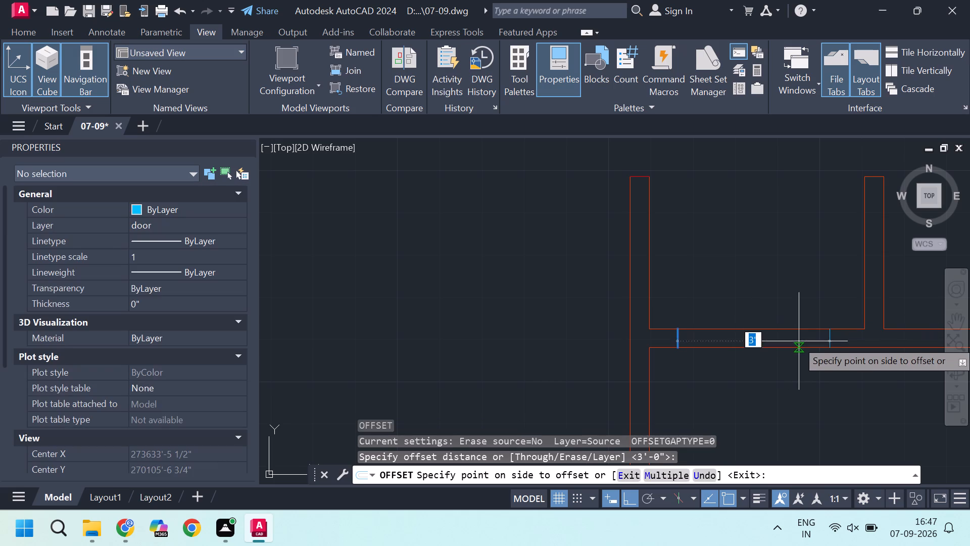
click(806, 336)
key(Escape)
key(Escape)
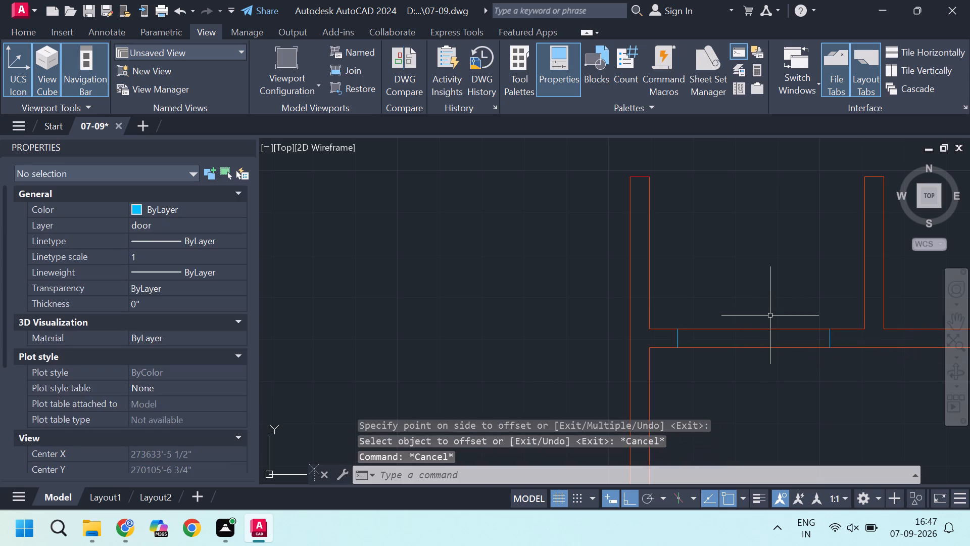
Trim both horizontal wall lines between the 3' spaced jamb lines to open the doorway.
text(tr)
key(Return)
drag(734, 297, 733, 302)
click(731, 356)
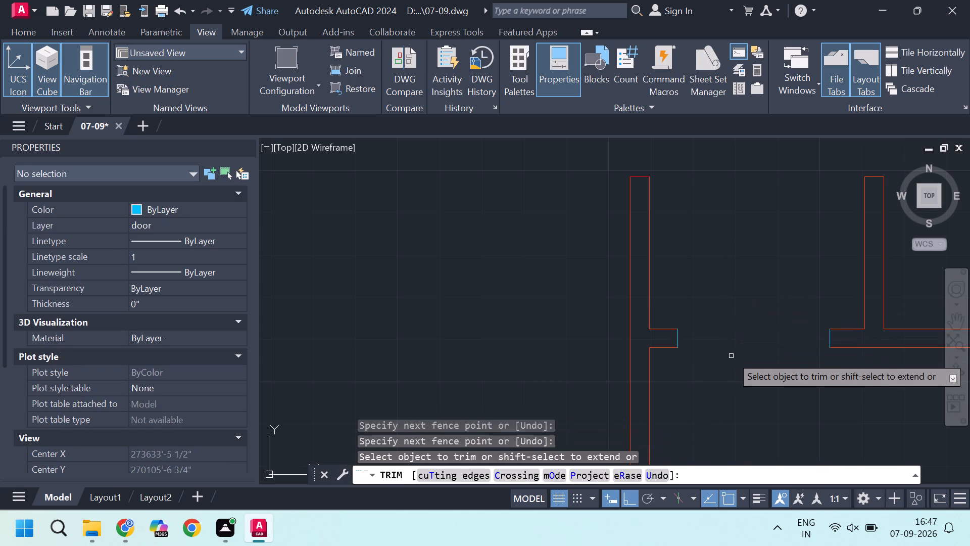
scroll(731, 357, down, 2)
key(Escape)
Outline a 5' wide opening across the 4 1/2" horizontal wall right of the second stub, starting 2'-6" left from its upper line's midpoint.
middle_drag(773, 371, 653, 372)
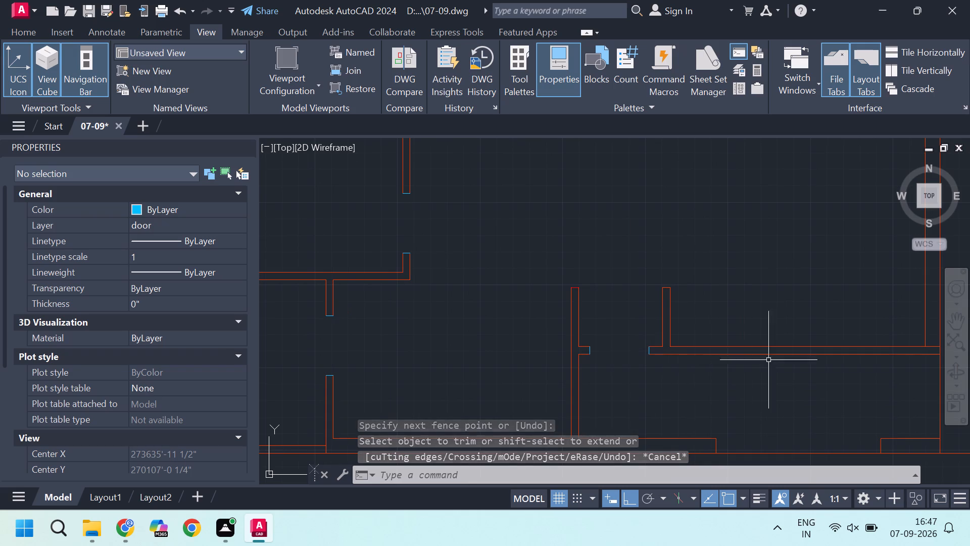
middle_drag(794, 359, 703, 359)
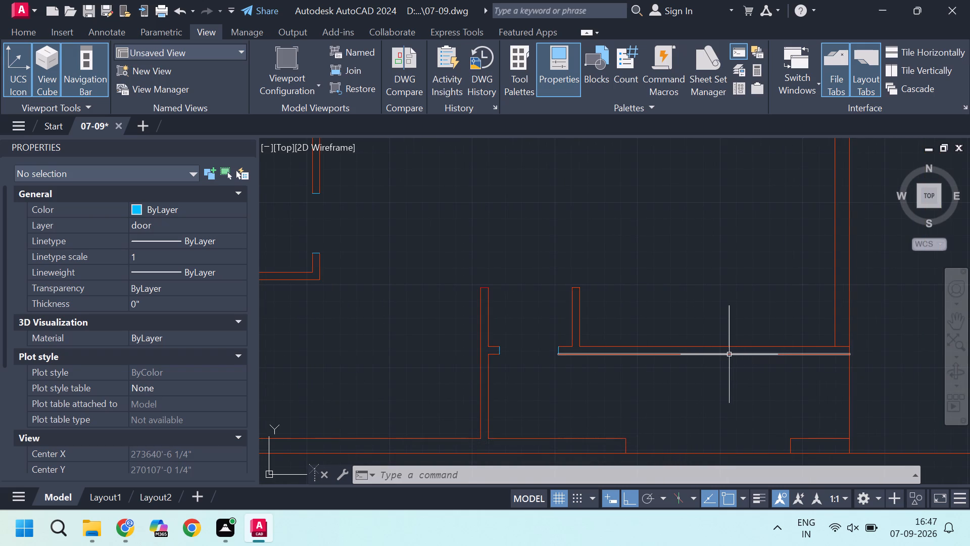
scroll(677, 338, up, 1)
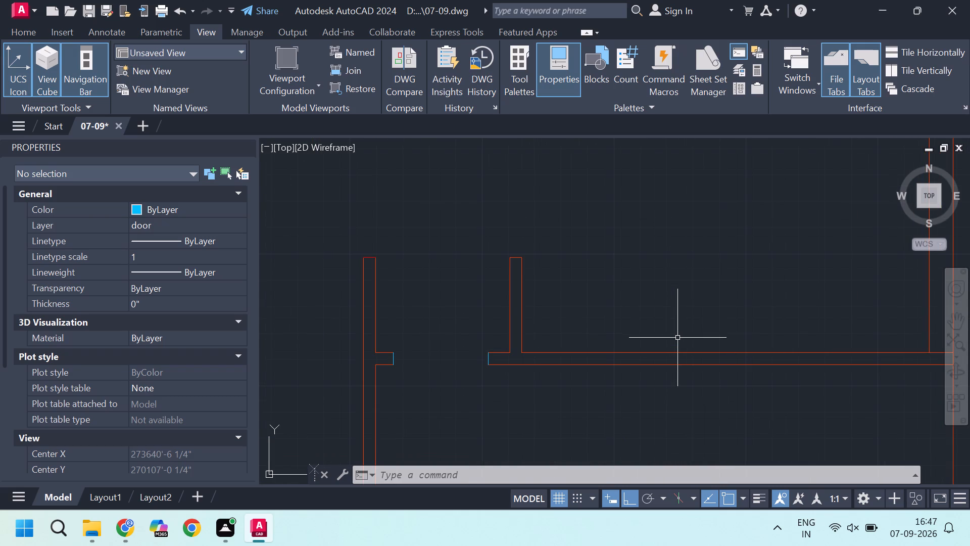
scroll(707, 339, down, 2)
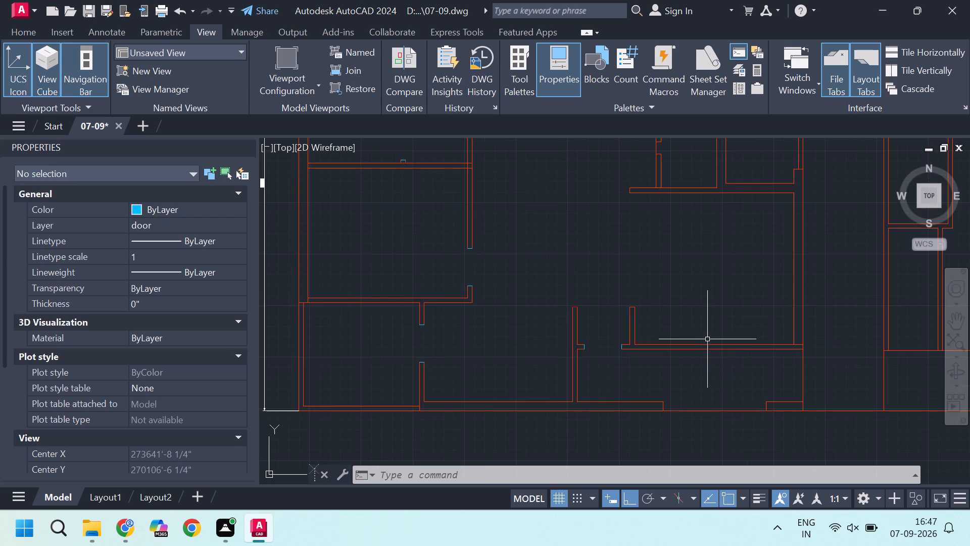
scroll(709, 341, up, 1)
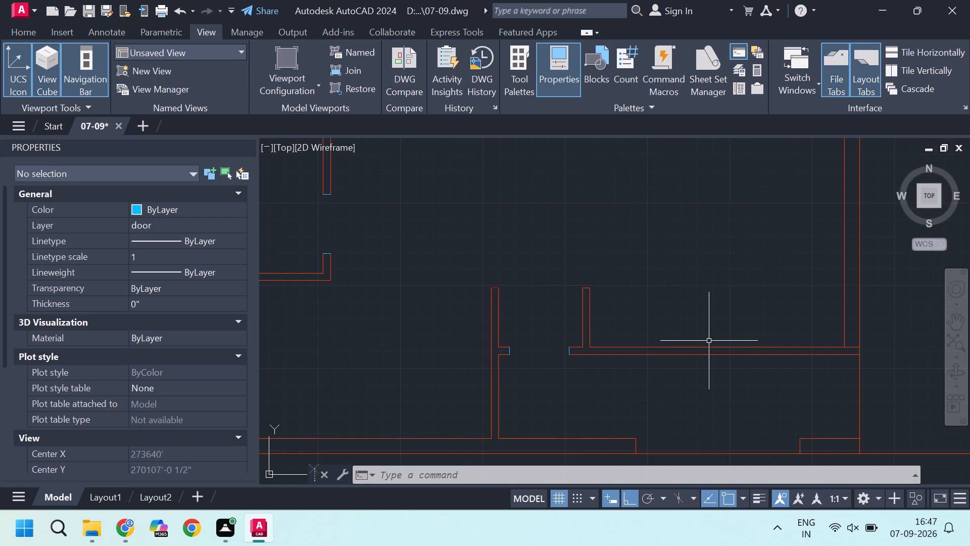
key(l)
key(Return)
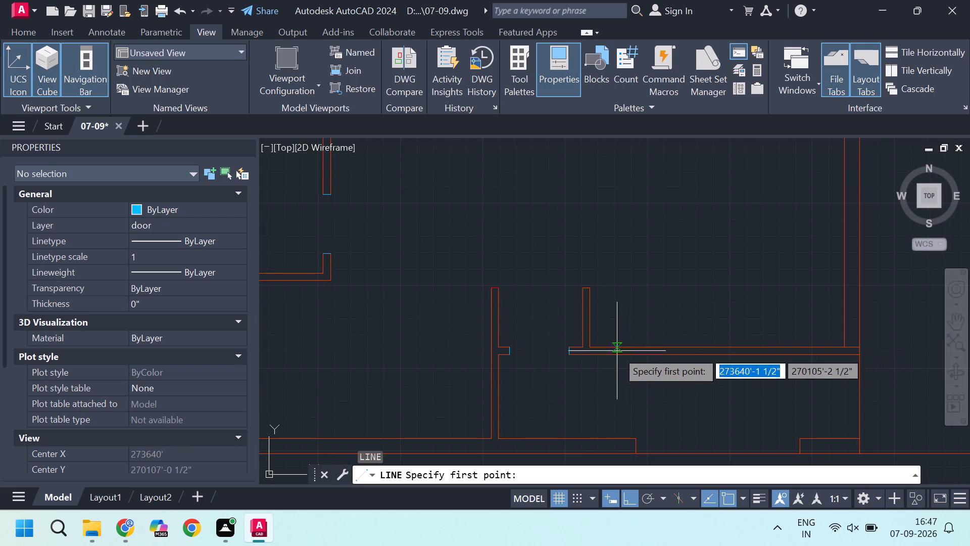
click(723, 351)
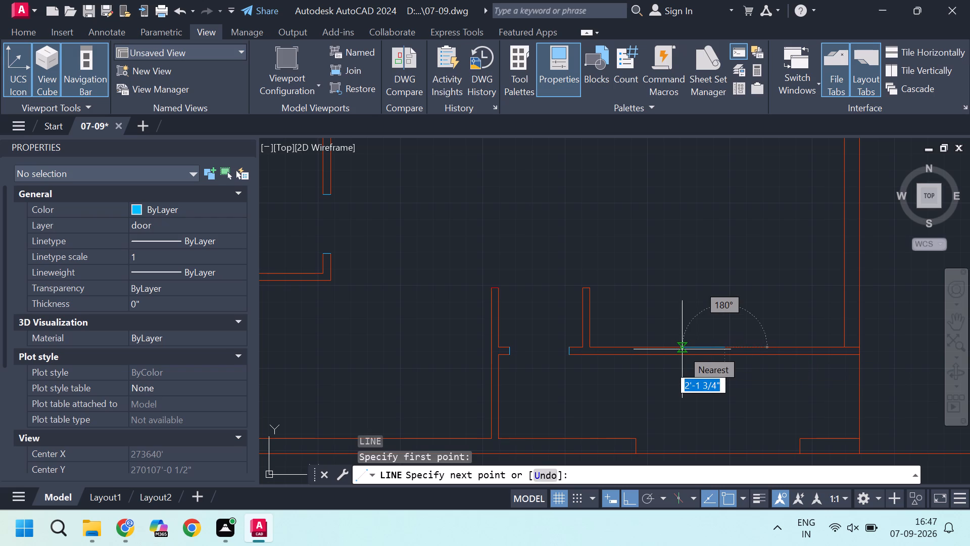
text(2'6)
key(Return)
scroll(717, 339, up, 2)
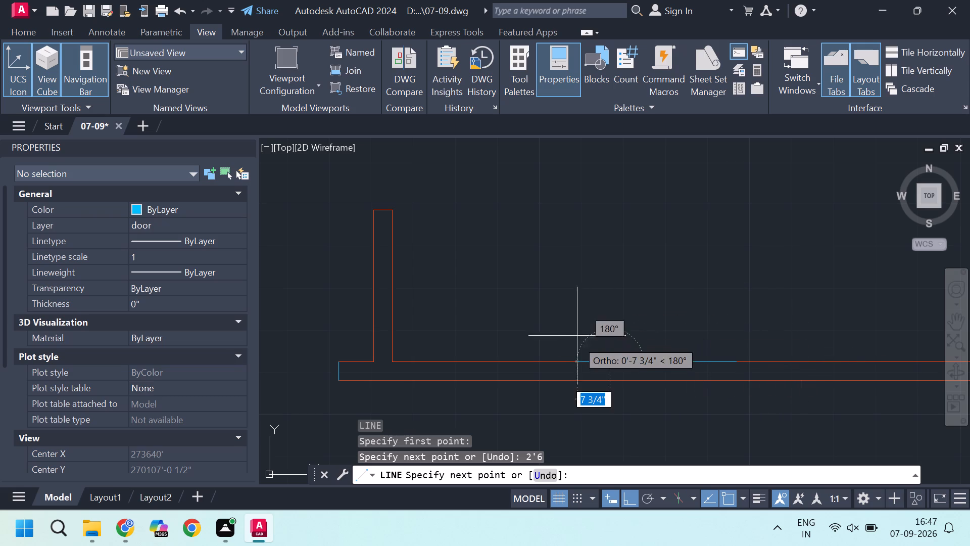
click(609, 384)
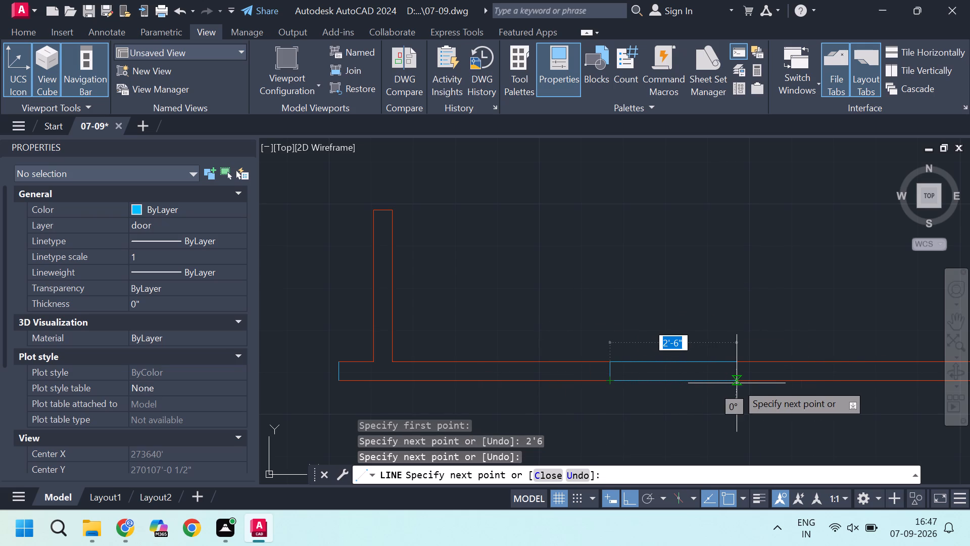
text(5')
key(Return)
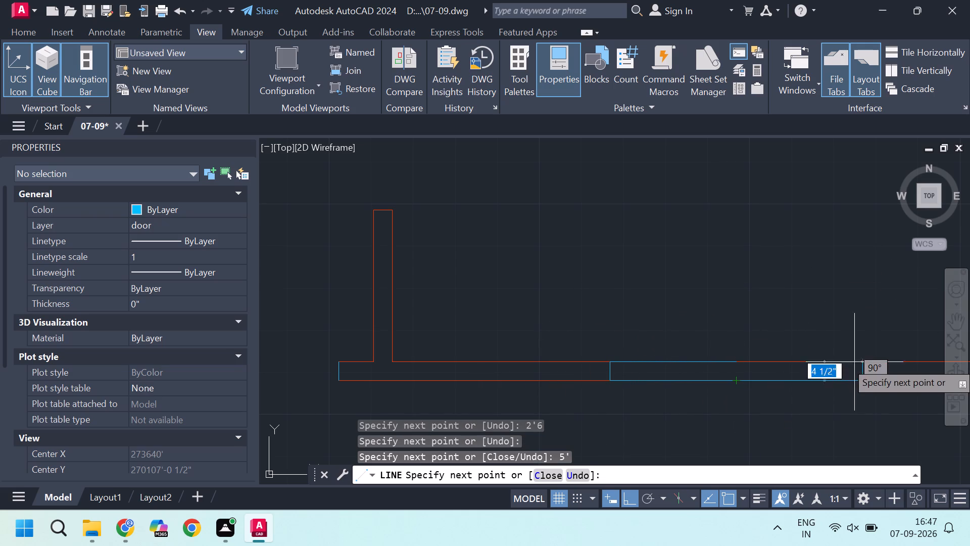
click(865, 358)
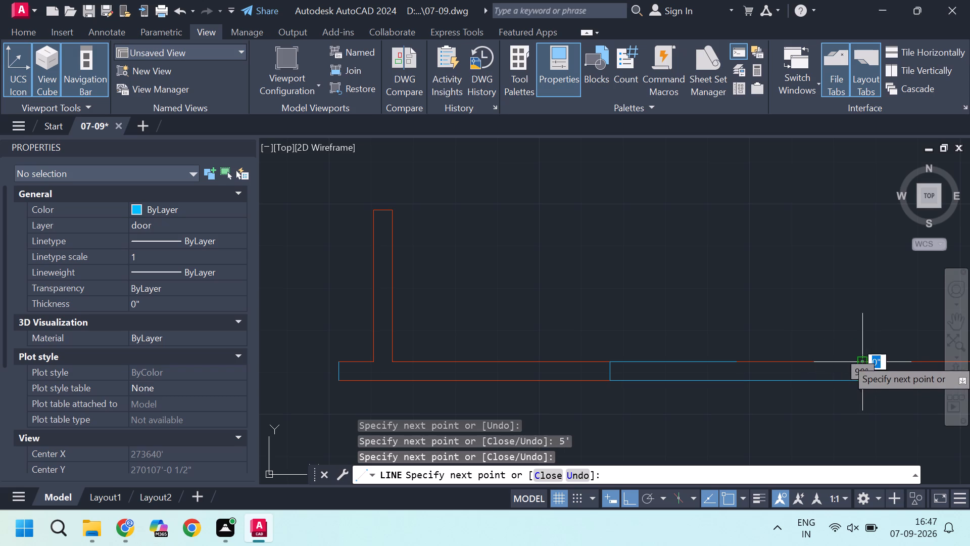
click(743, 362)
key(Escape)
key(Escape)
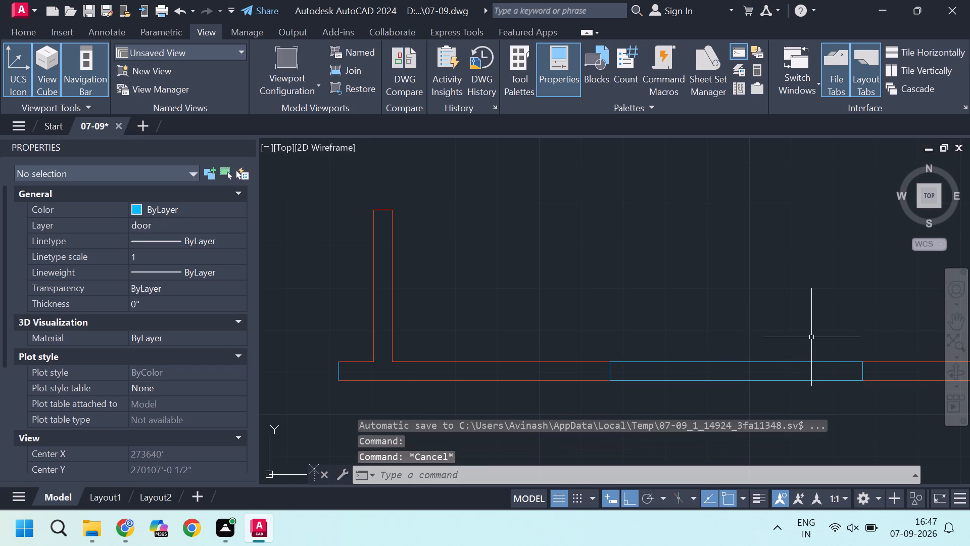
Trim the wall lines and leftover outline segments between the 5' opening's two jamb lines.
text(tr)
key(Return)
drag(728, 324, 728, 329)
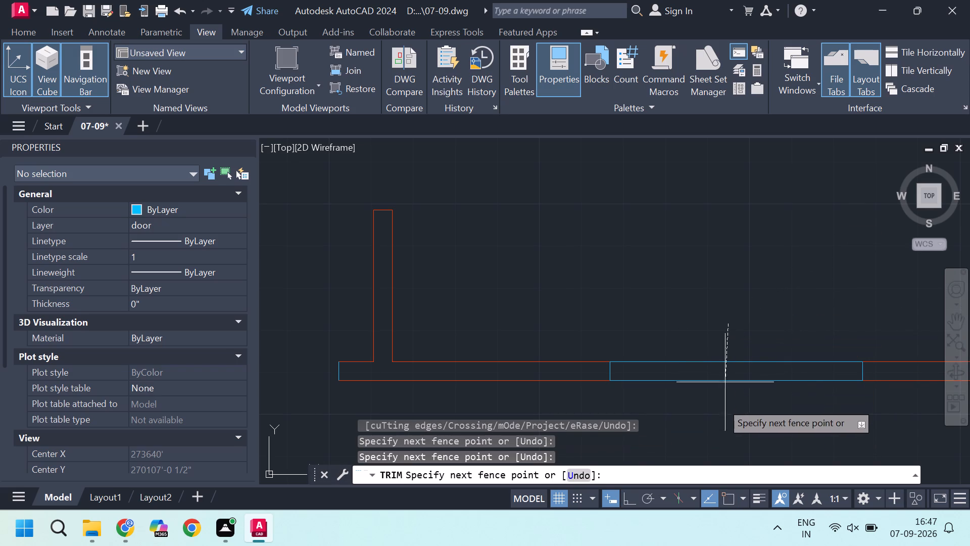
click(718, 414)
drag(786, 336, 786, 352)
drag(789, 335, 789, 340)
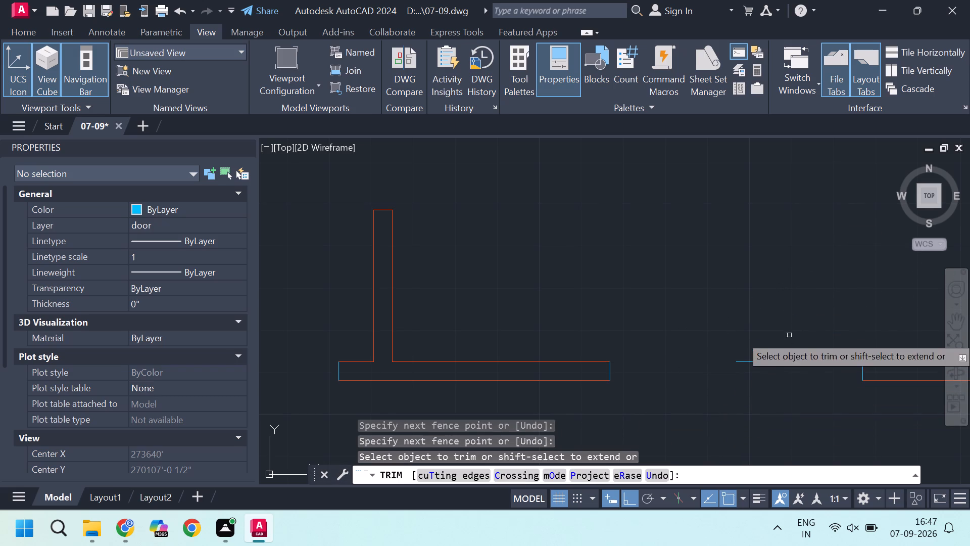
drag(789, 340, 789, 349)
click(794, 382)
click(788, 347)
scroll(785, 346, down, 2)
key(Escape)
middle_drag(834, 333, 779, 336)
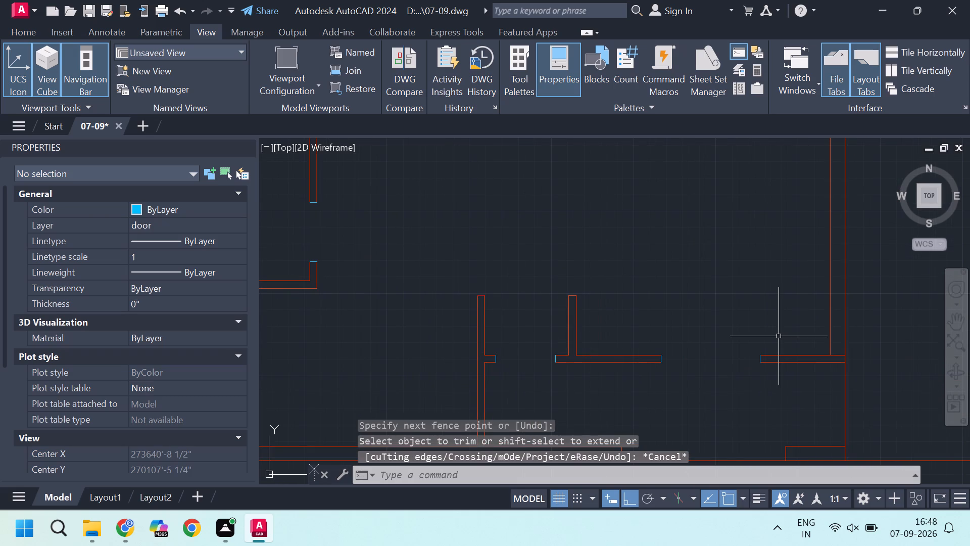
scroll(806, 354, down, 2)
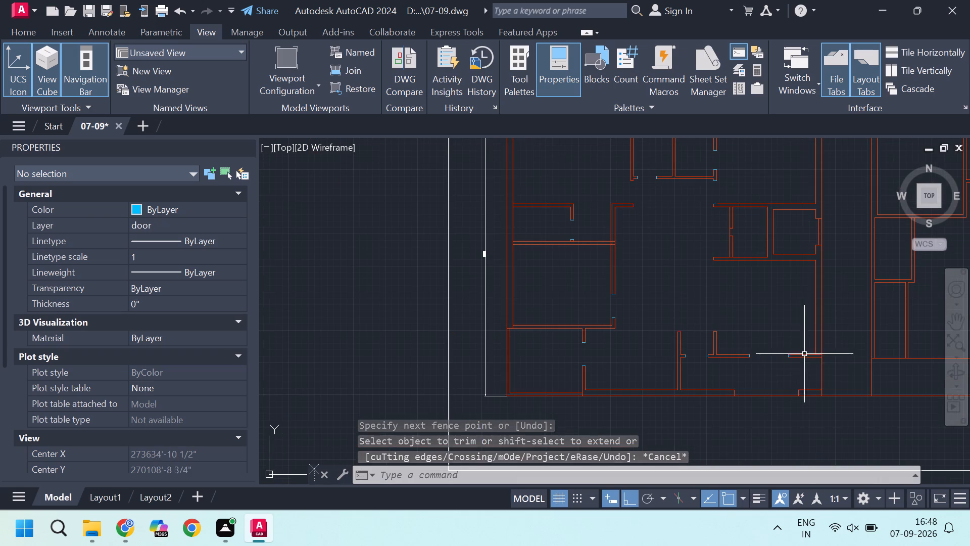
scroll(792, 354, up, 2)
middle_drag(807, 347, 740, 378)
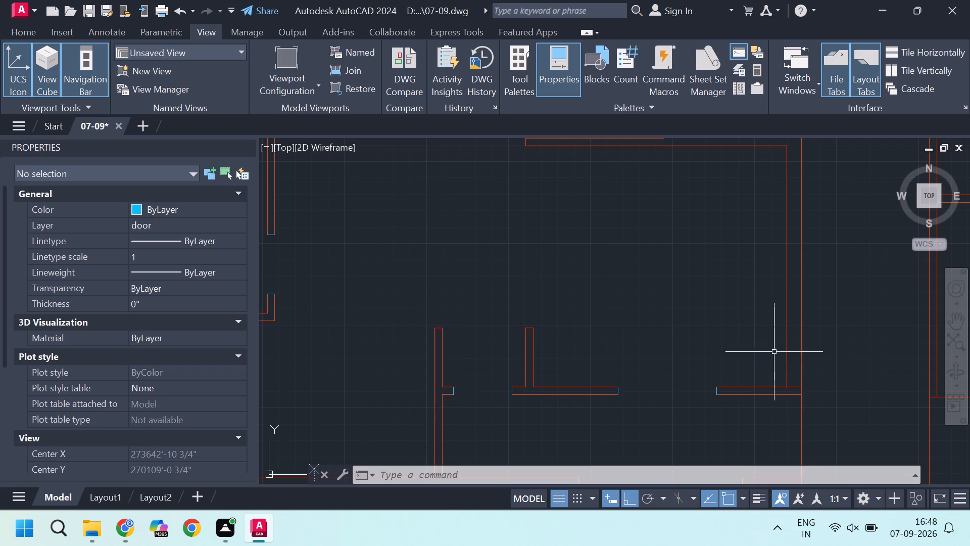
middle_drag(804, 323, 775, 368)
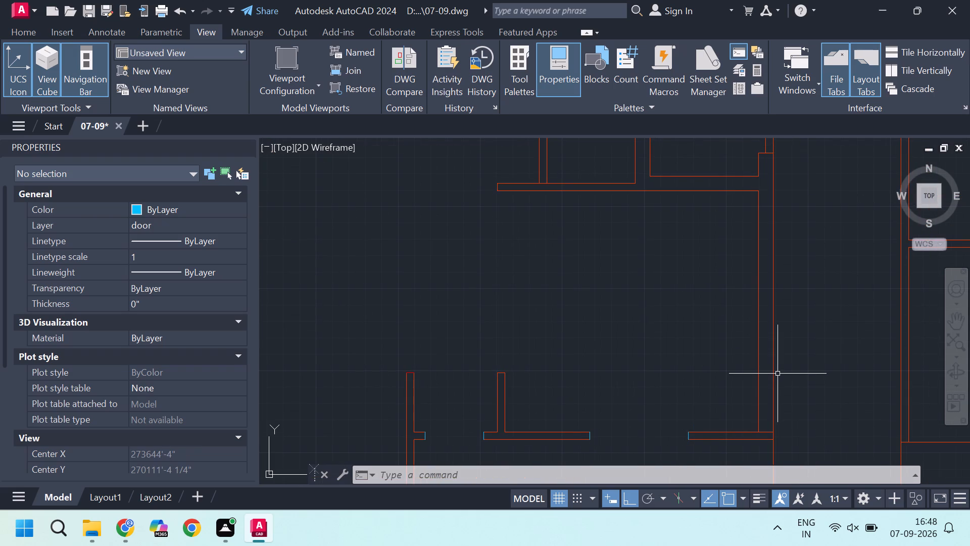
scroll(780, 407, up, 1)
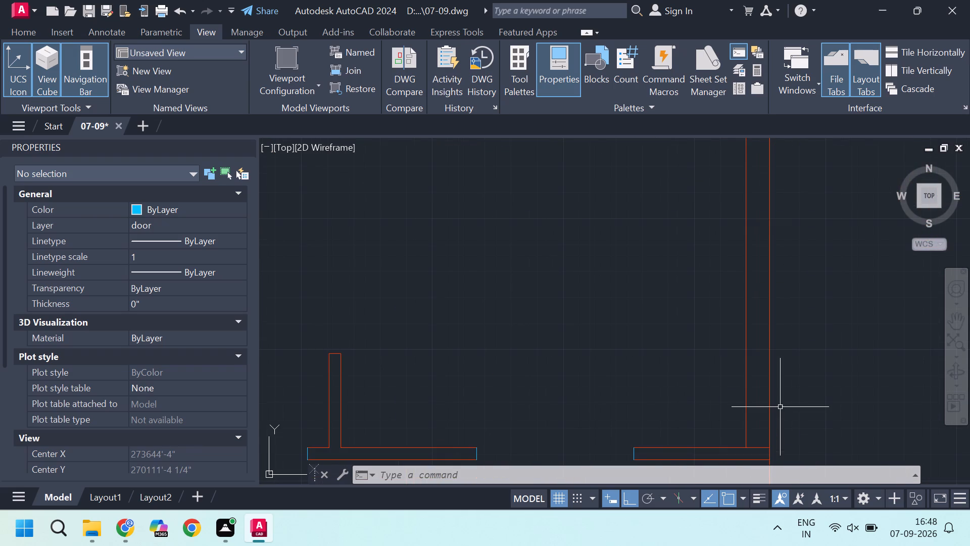
Draw a 9" jamb line across the vertical wall, just above its junction with the horizontal wall containing the 5' opening.
key(l)
key(Return)
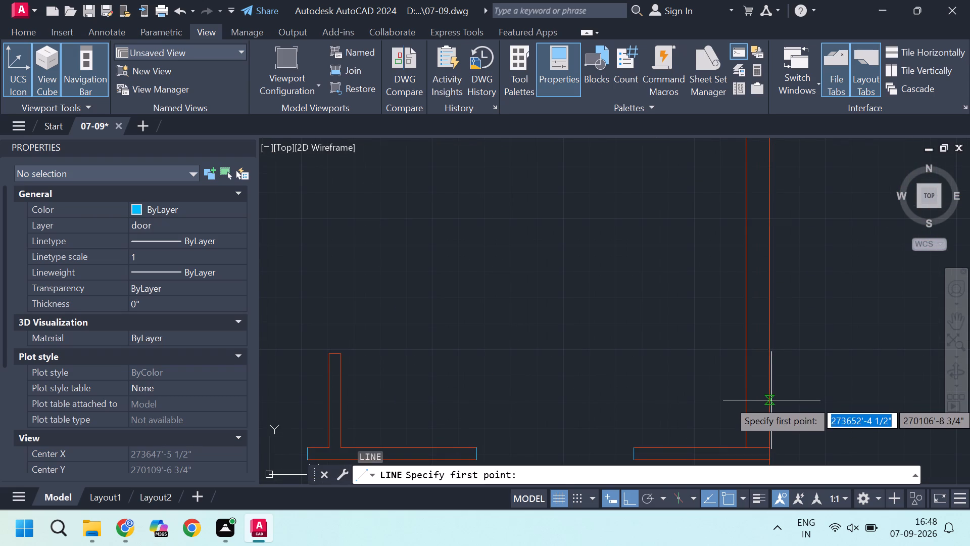
click(771, 400)
scroll(750, 401, up, 3)
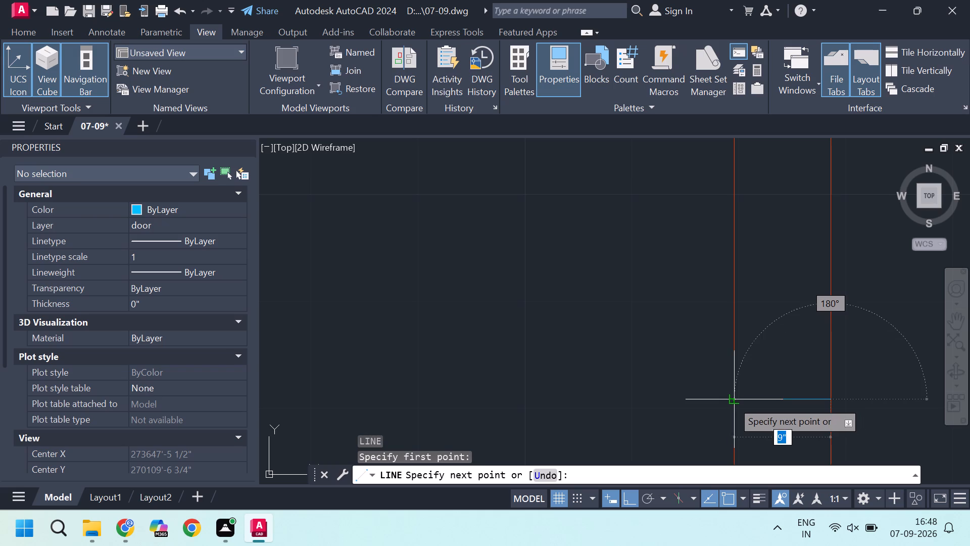
click(732, 401)
key(Escape)
Offset that jamb line 4' upward along the 9" vertical wall.
click(777, 399)
middle_drag(778, 342, 758, 415)
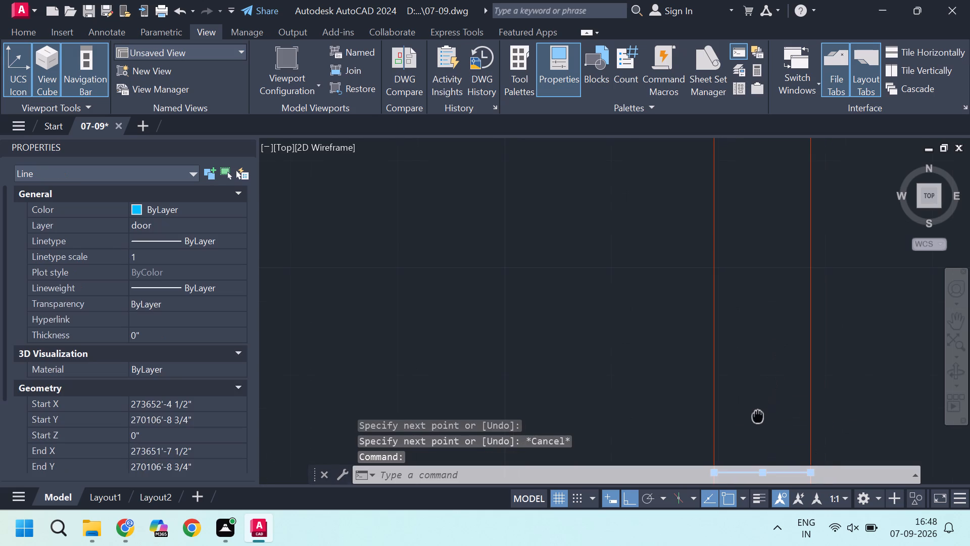
key(o)
key(Return)
text(4')
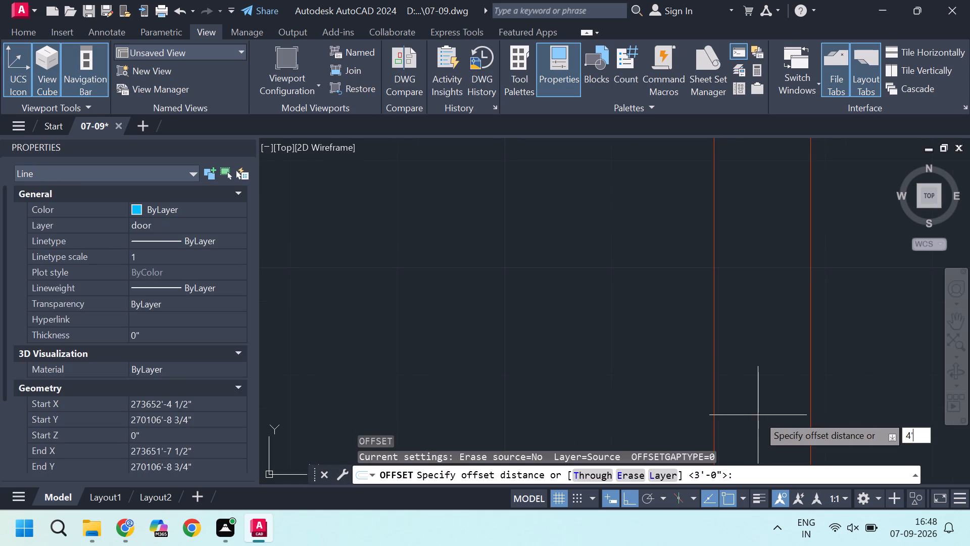
key(Return)
scroll(733, 274, down, 2)
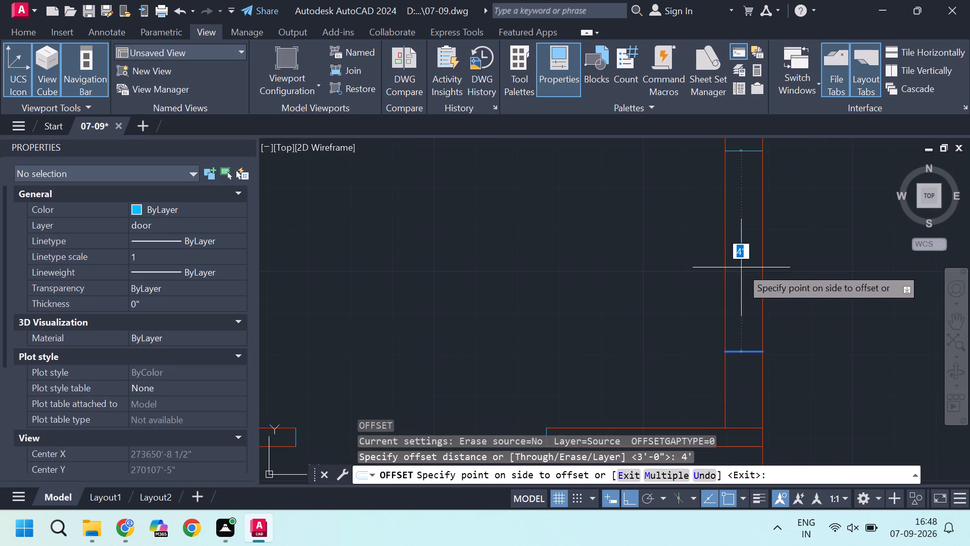
click(741, 267)
key(Escape)
key(Escape)
Trim both vertical wall lines between the two jamb lines spaced 4' apart to clear the opening.
text(tr)
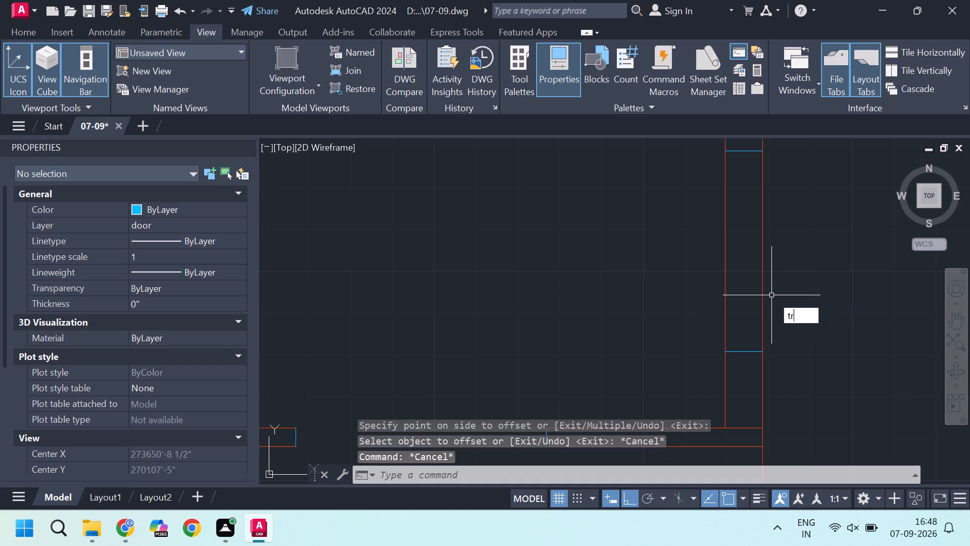
key(Return)
click(772, 295)
click(710, 288)
In the adjoining plan area to the right, draw a 4 1/2" jamb line across the vertical wall just above its lower corner.
scroll(714, 294, down, 3)
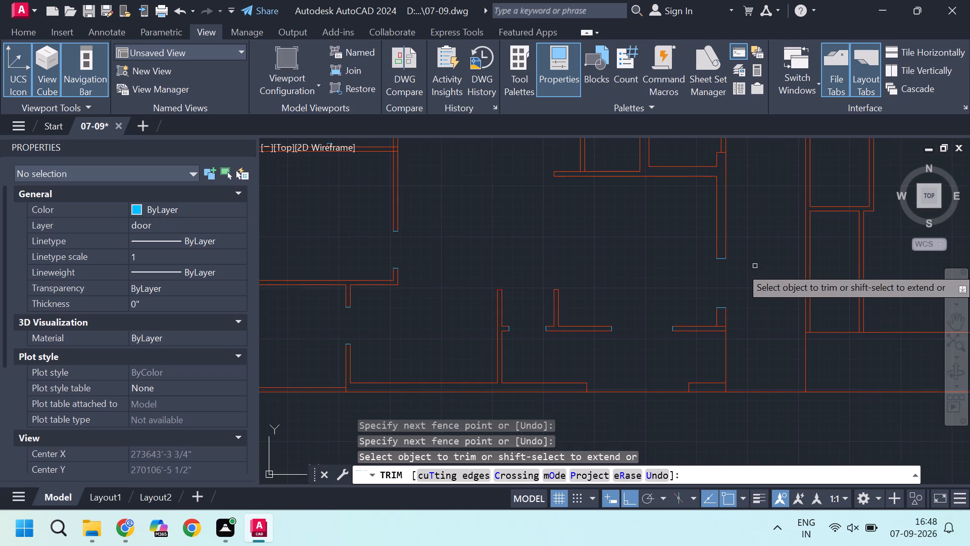
middle_drag(752, 268, 751, 323)
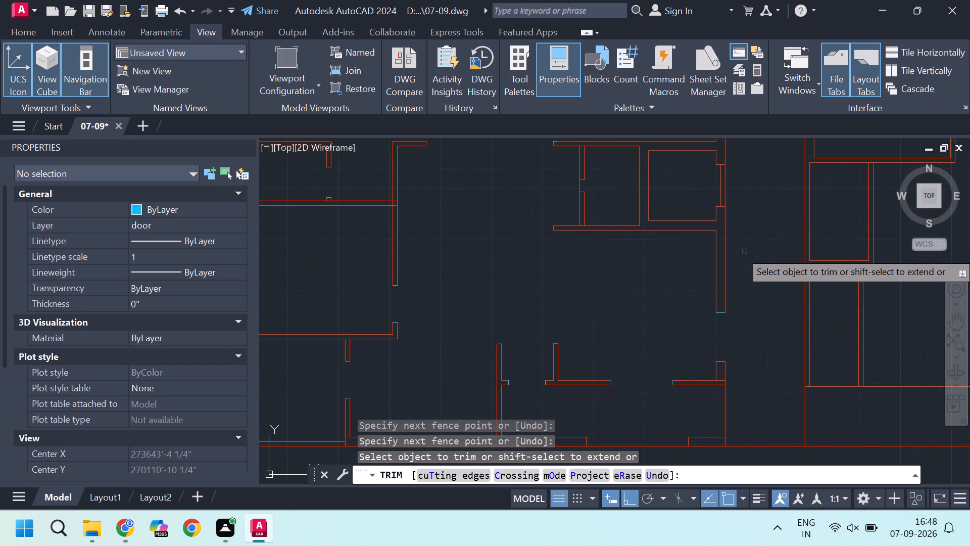
middle_drag(745, 251, 732, 329)
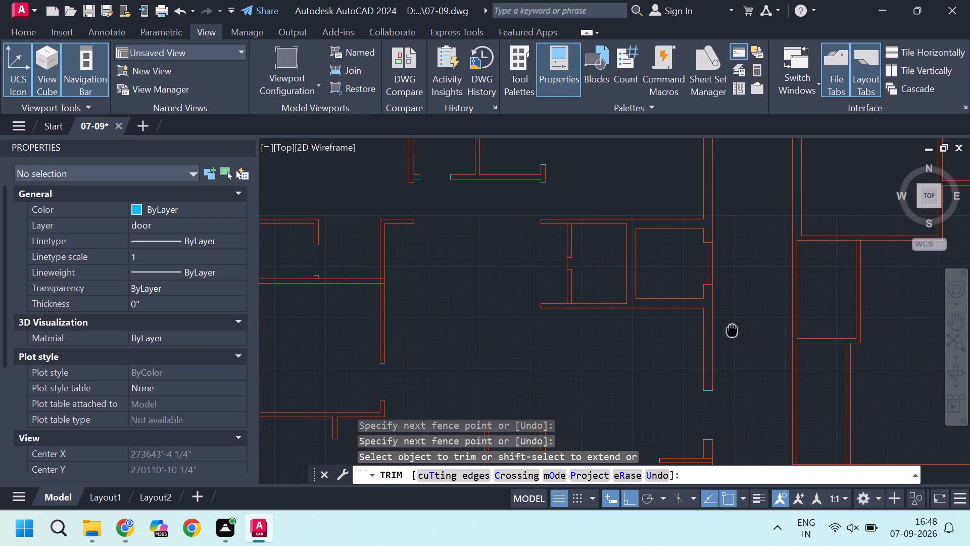
middle_drag(732, 329, 737, 365)
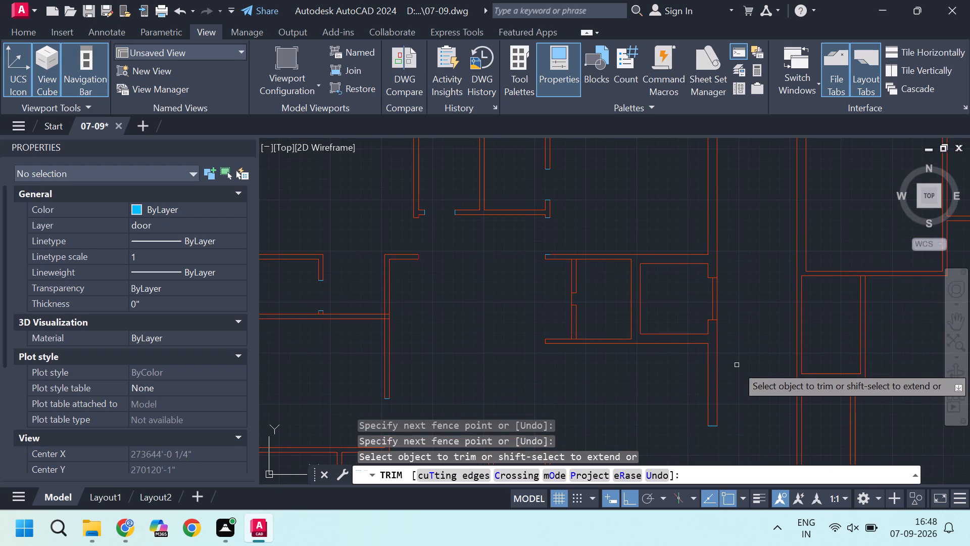
scroll(737, 366, down, 1)
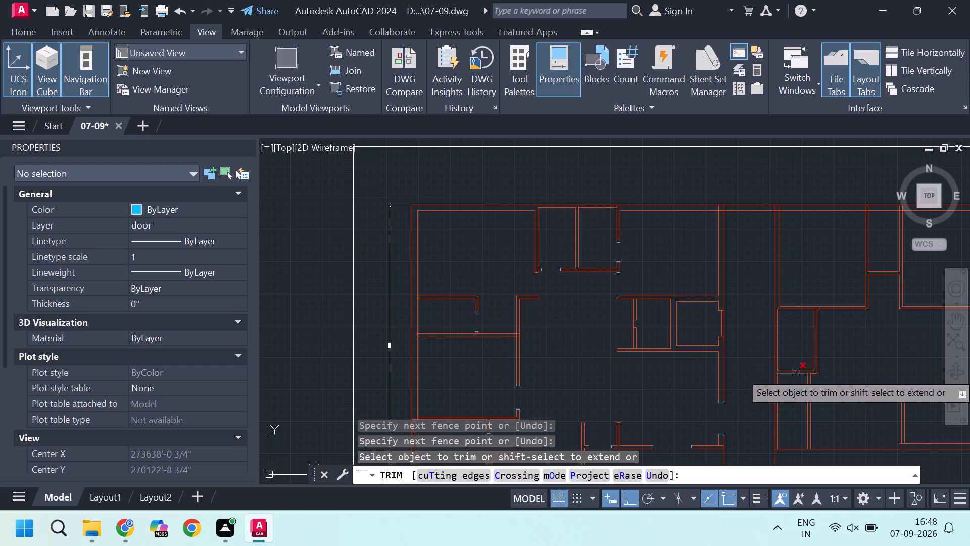
middle_drag(908, 330, 895, 331)
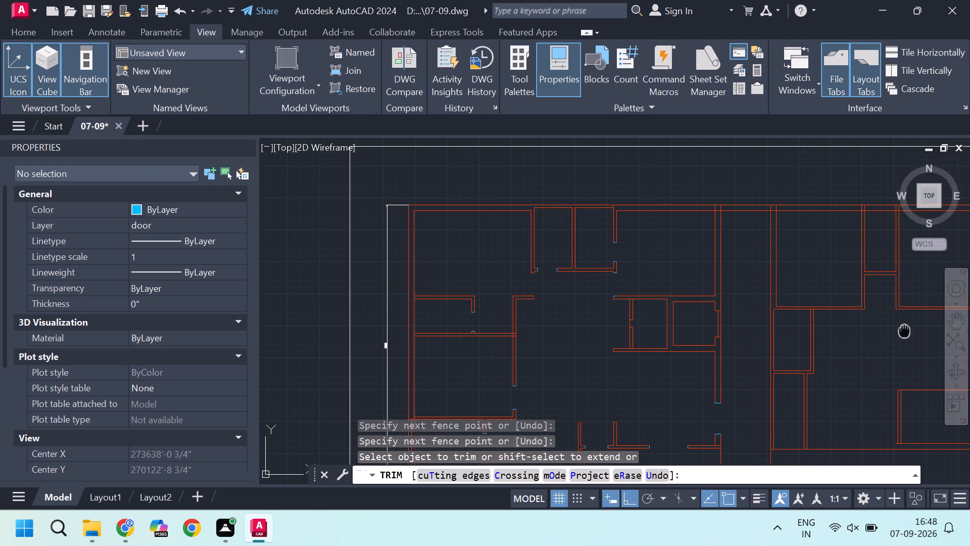
middle_drag(895, 331, 846, 345)
scroll(826, 317, up, 4)
key(Escape)
key(Escape)
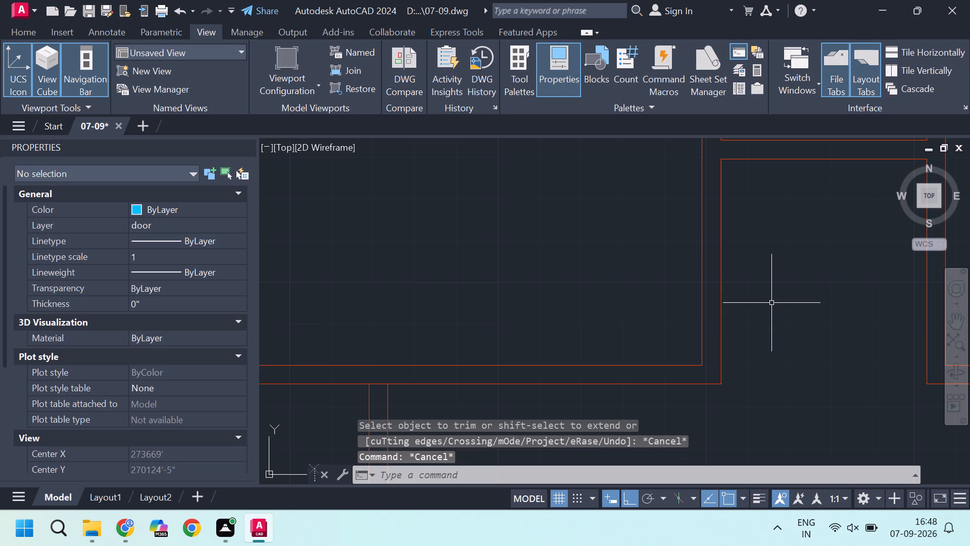
key(l)
key(Return)
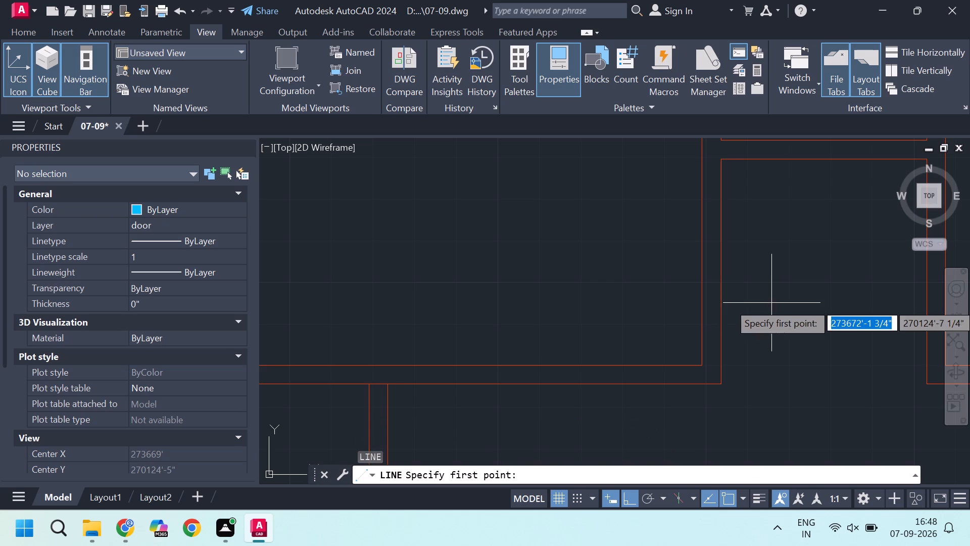
click(703, 341)
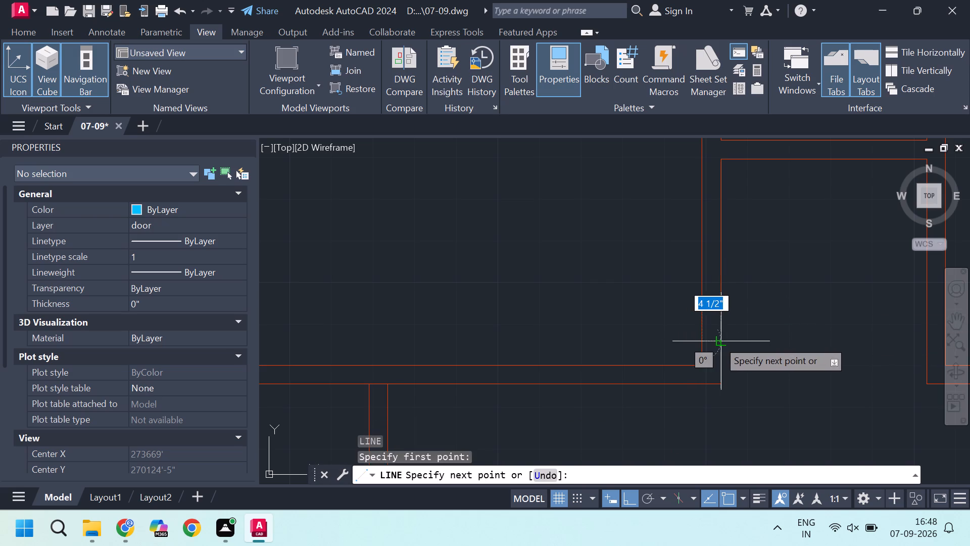
click(720, 340)
key(Escape)
key(Escape)
Offset the 4 1/2" jamb line 3' upward along the vertical wall.
click(710, 341)
key(o)
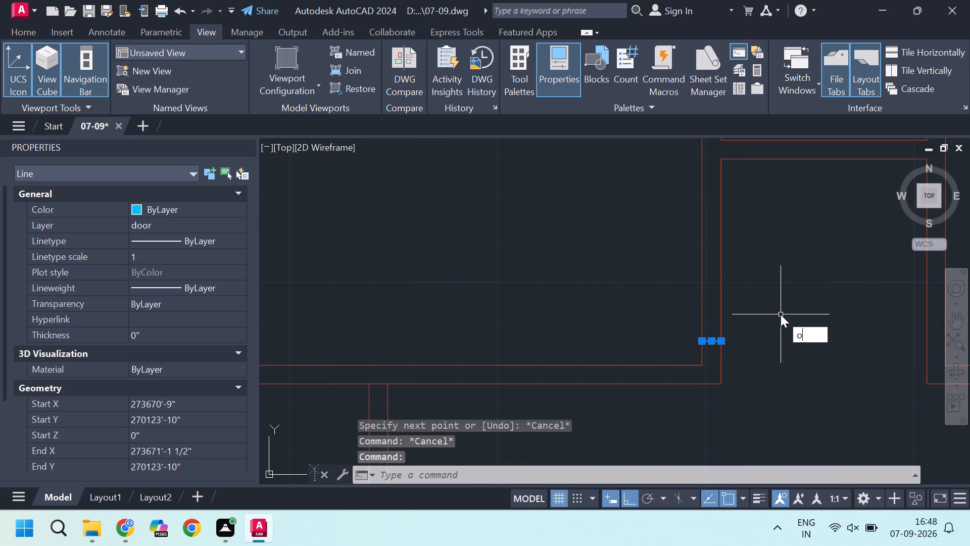
key(Return)
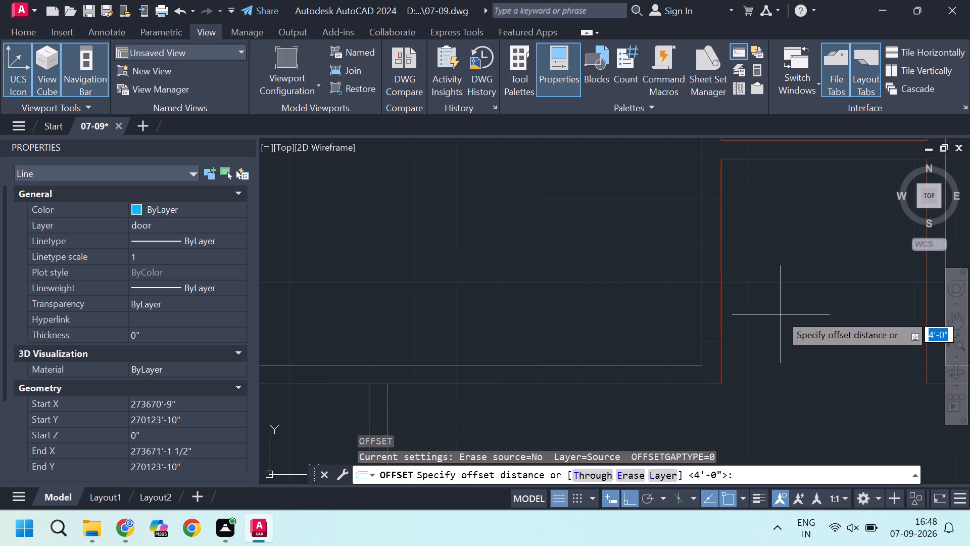
text(3')
key(Return)
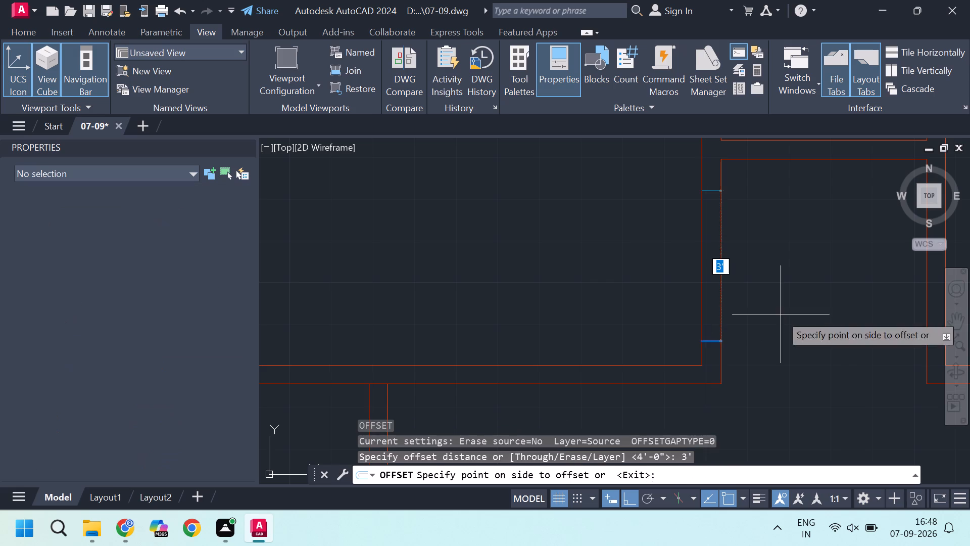
click(752, 278)
key(Escape)
Trim both vertical wall lines between the jamb lines spaced 3' apart to open the doorway.
text(tr)
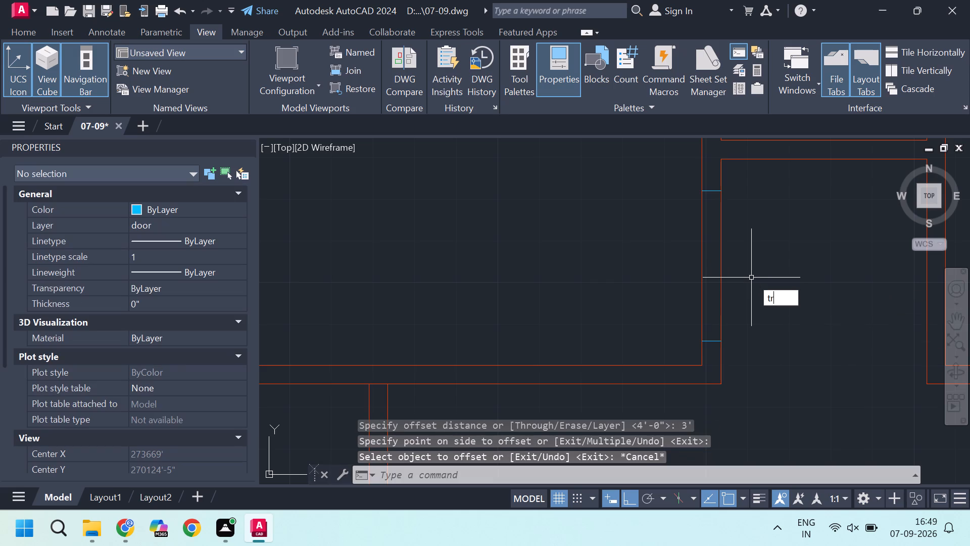
key(Return)
click(751, 278)
click(648, 268)
key(Escape)
Copy both jamb lines of the 3' doorway 4'-6" to the right onto the facing vertical wall.
middle_drag(820, 267, 657, 283)
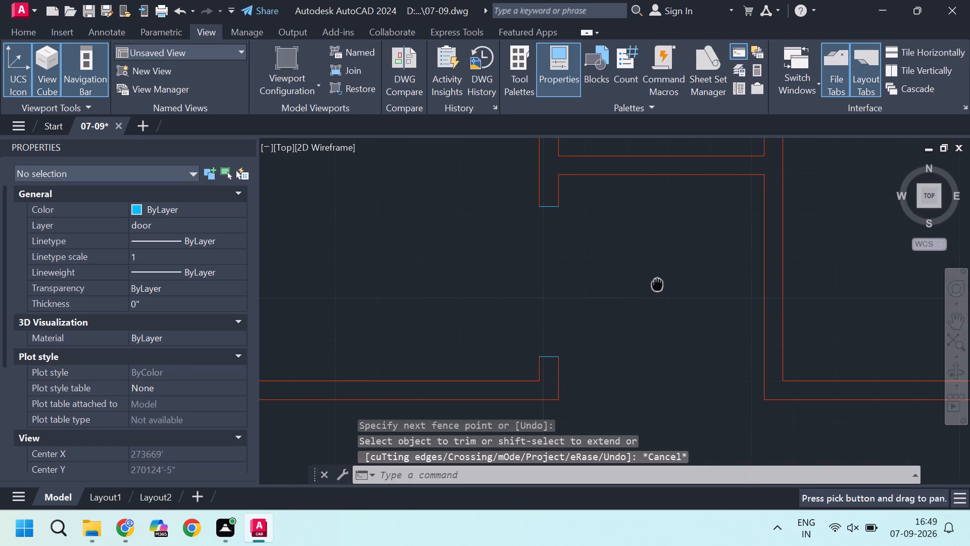
drag(486, 169, 486, 175)
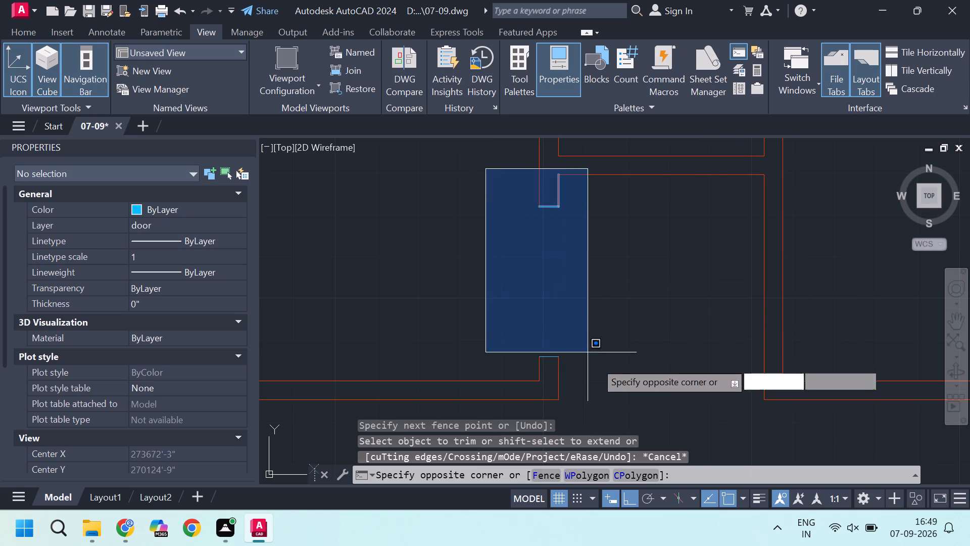
click(620, 397)
key(Escape)
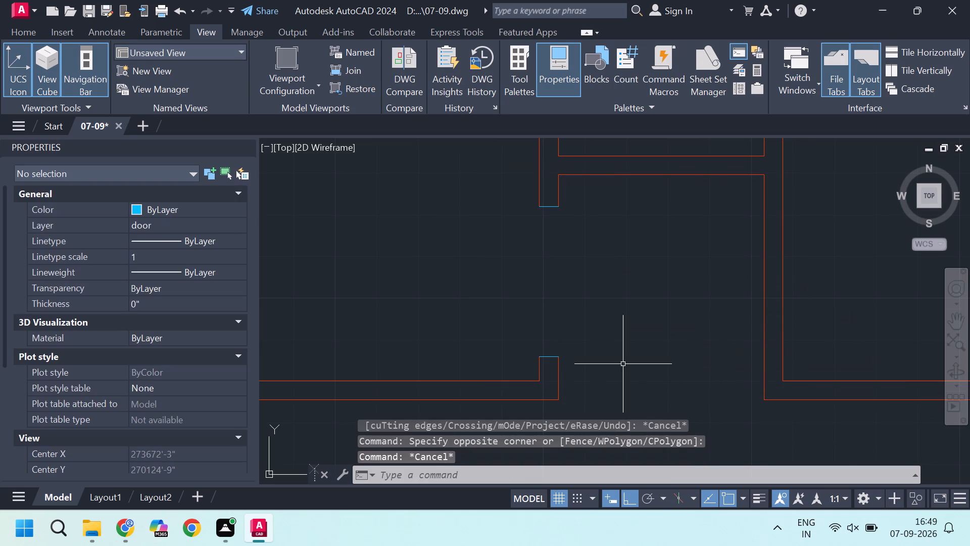
click(501, 198)
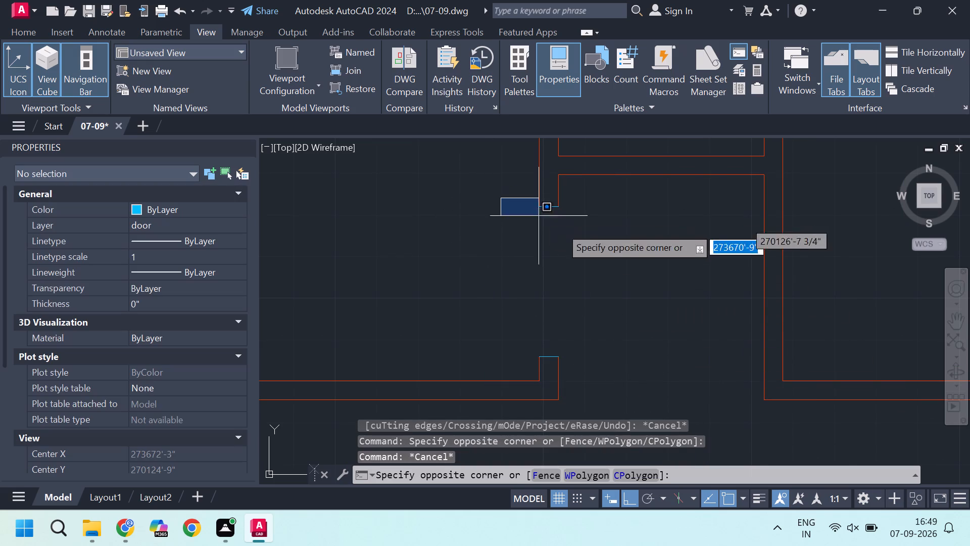
click(590, 372)
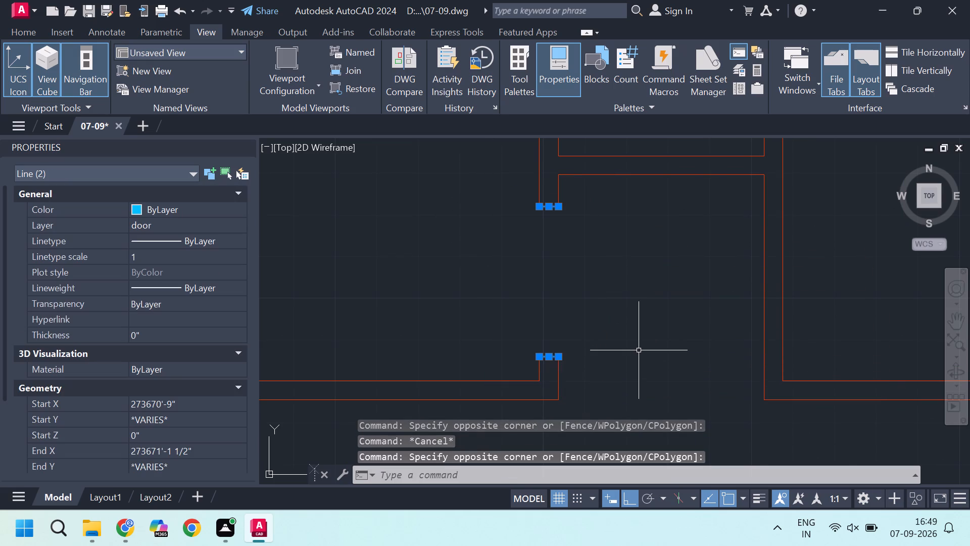
text(co)
key(Return)
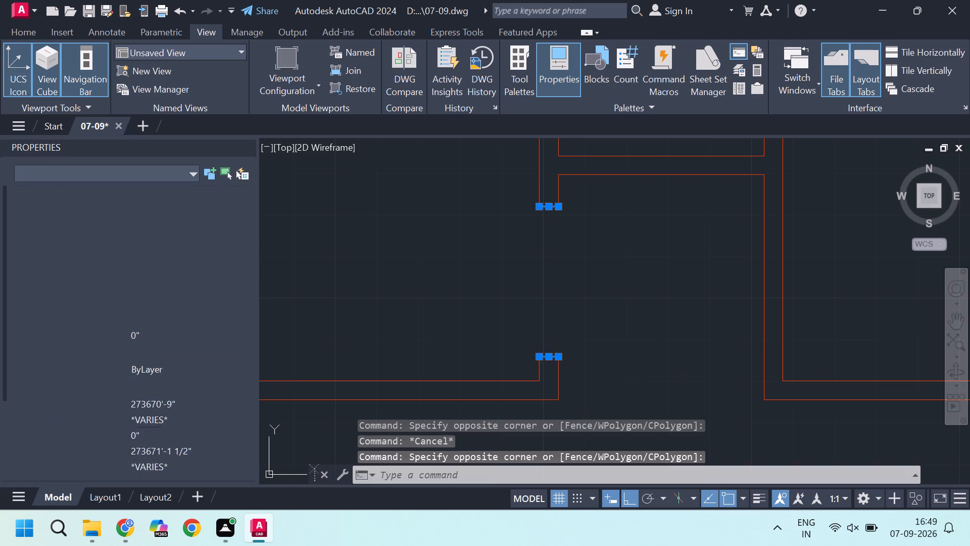
click(539, 361)
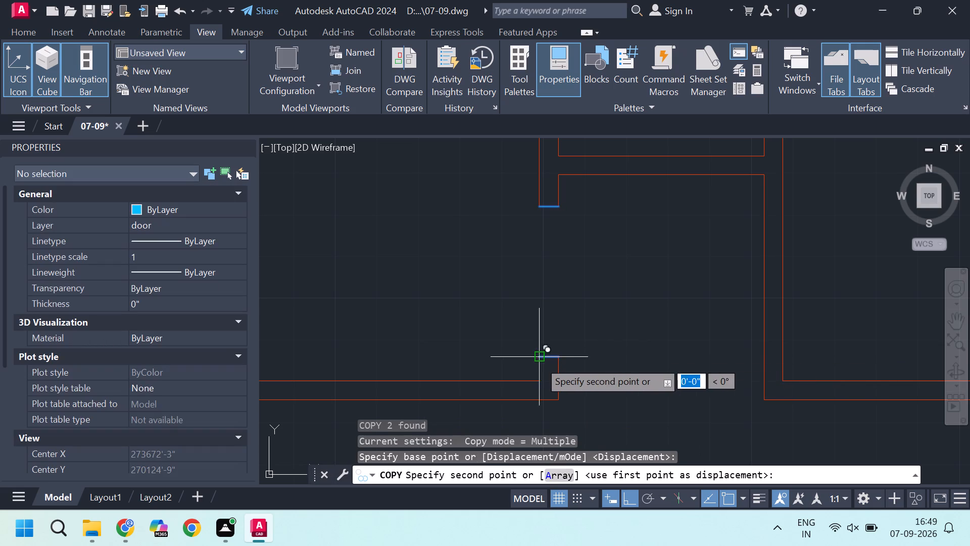
click(763, 359)
key(Escape)
Trim both lines of the facing vertical wall between the copied jamb lines to open the doorway.
key(t)
key(r)
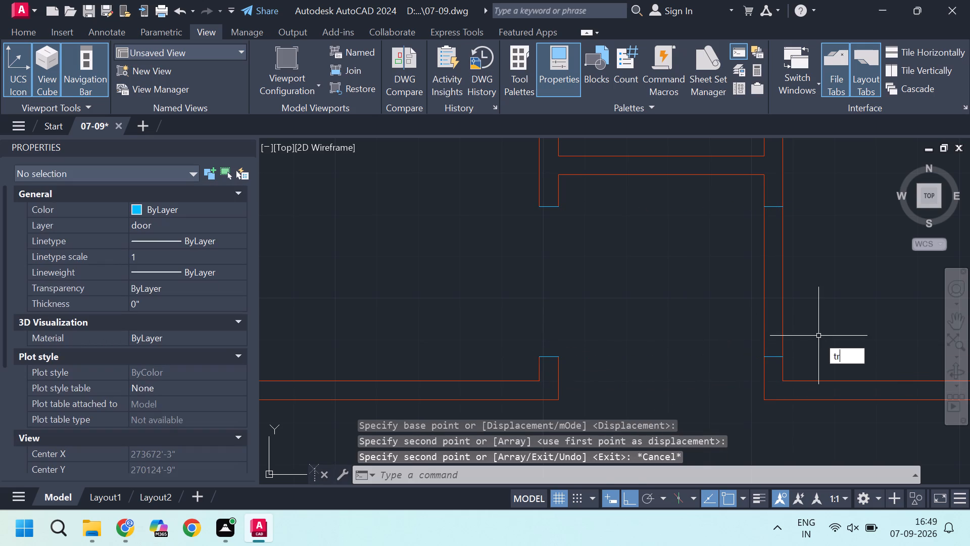
key(Return)
click(796, 314)
click(700, 313)
key(Escape)
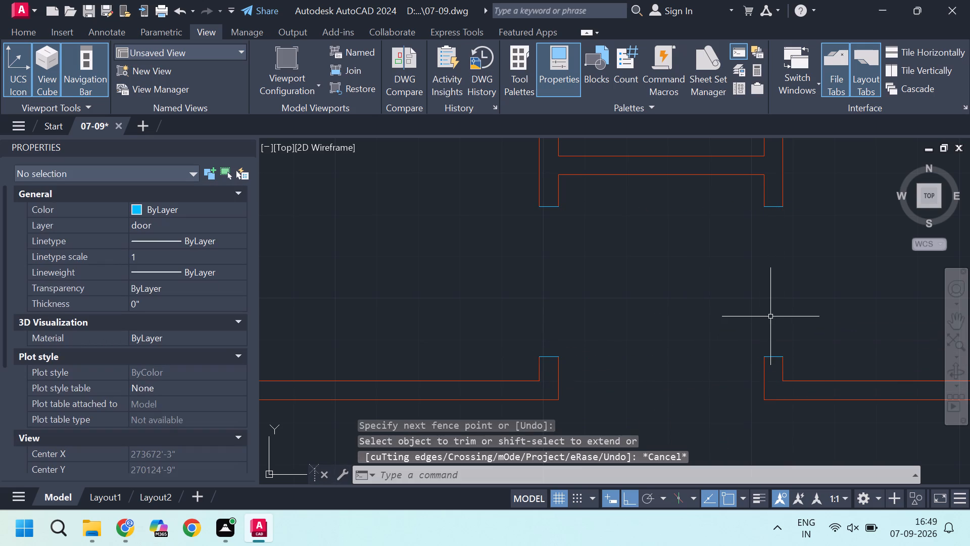
Draw a 4 1/2" jamb line across the horizontal wall above the facing doorways, near its left end.
middle_drag(741, 278, 748, 362)
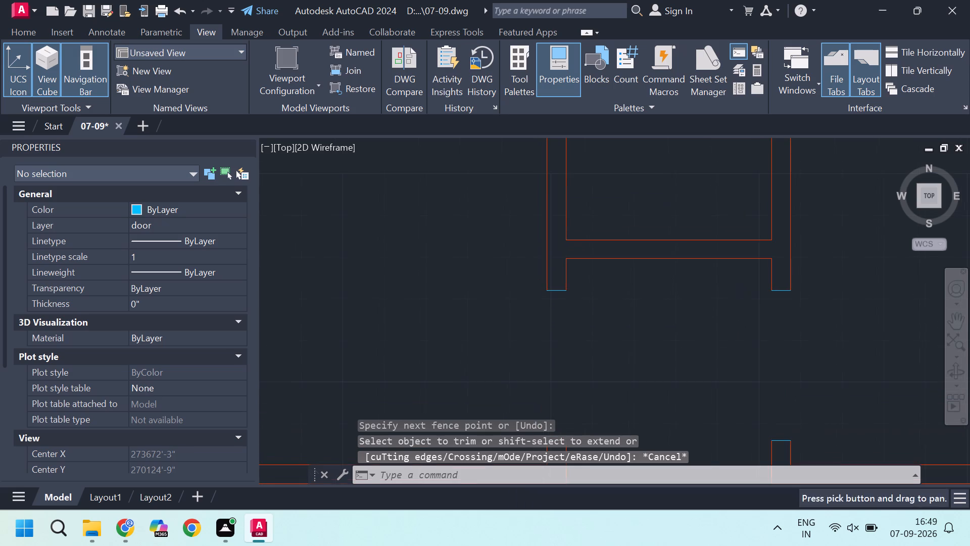
key(l)
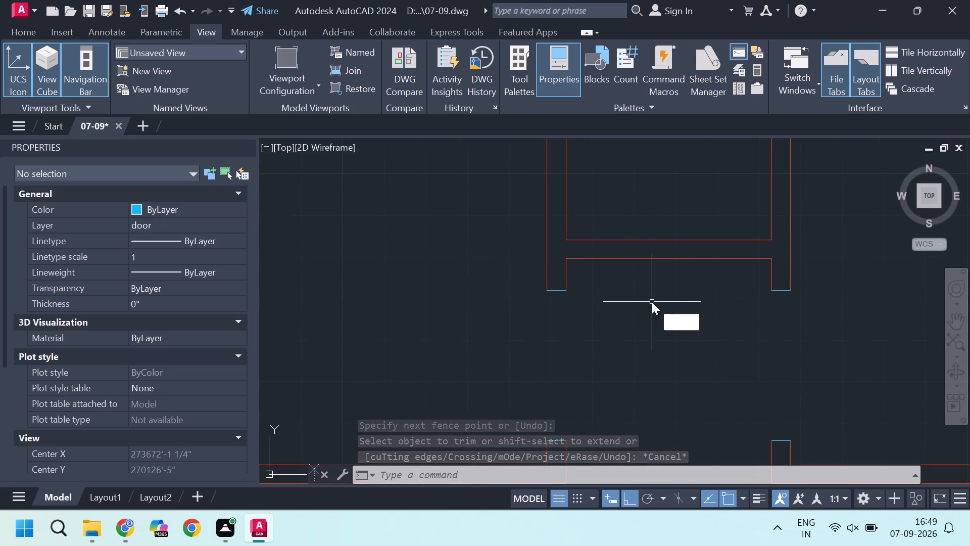
key(Return)
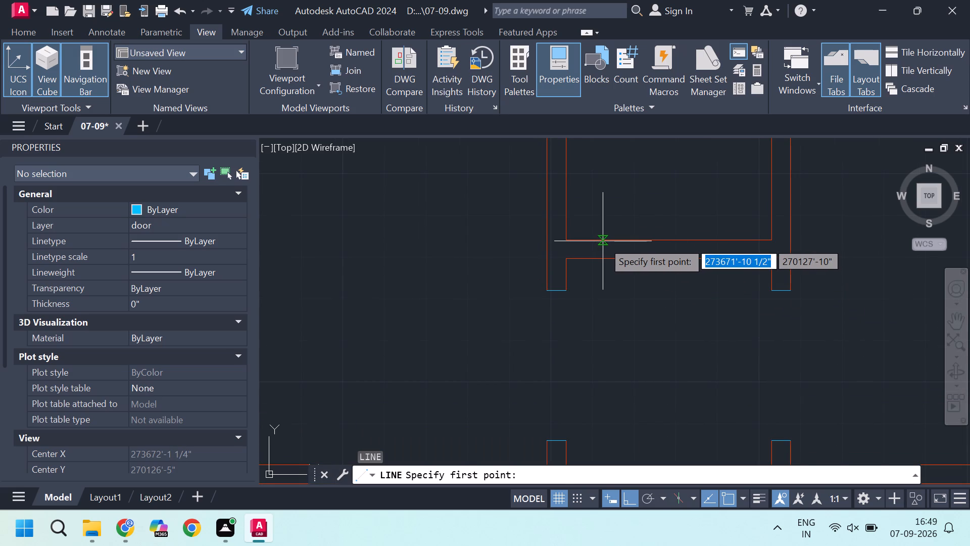
click(603, 241)
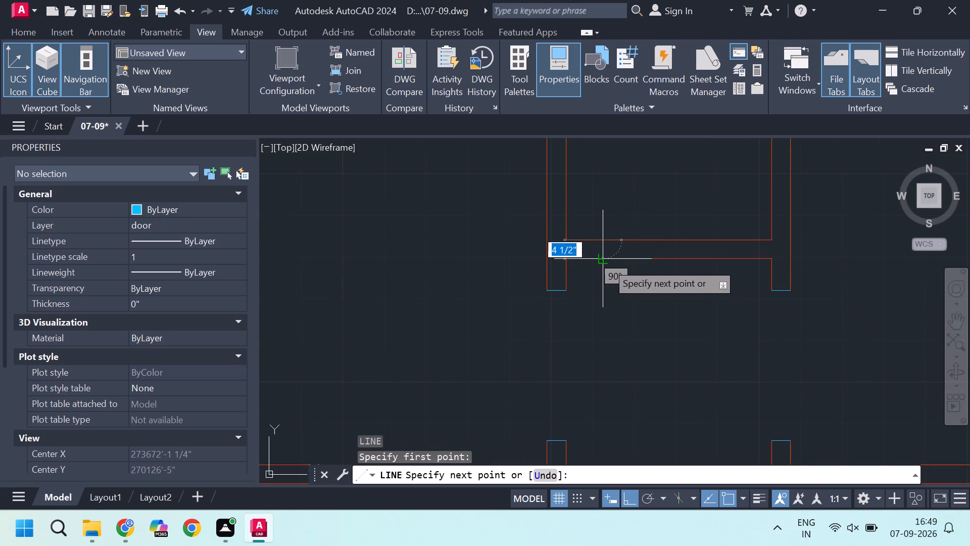
click(607, 263)
key(Escape)
key(Escape)
Offset the new jamb line in the horizontal wall above the facing doorways 2'6" to the right.
scroll(612, 233, up, 2)
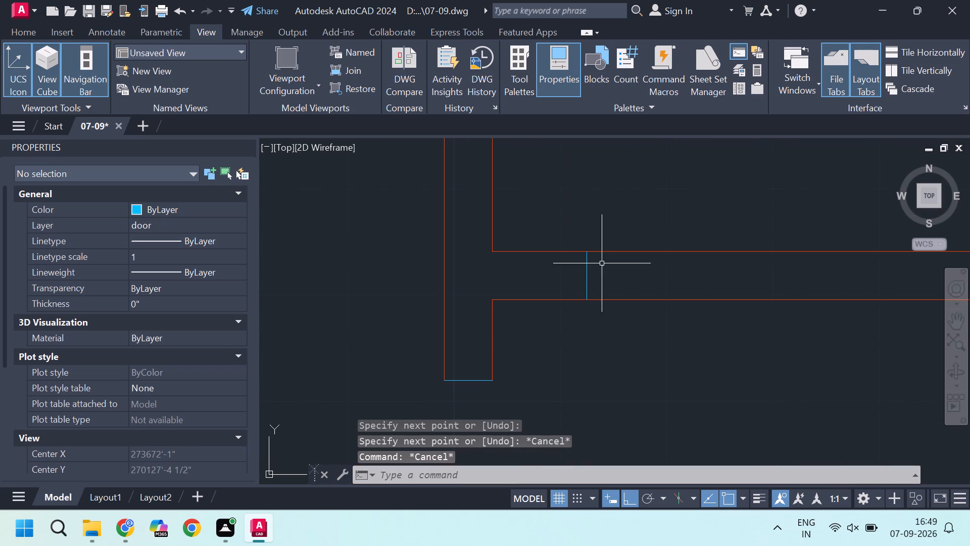
click(588, 270)
middle_drag(700, 275, 642, 296)
key(2)
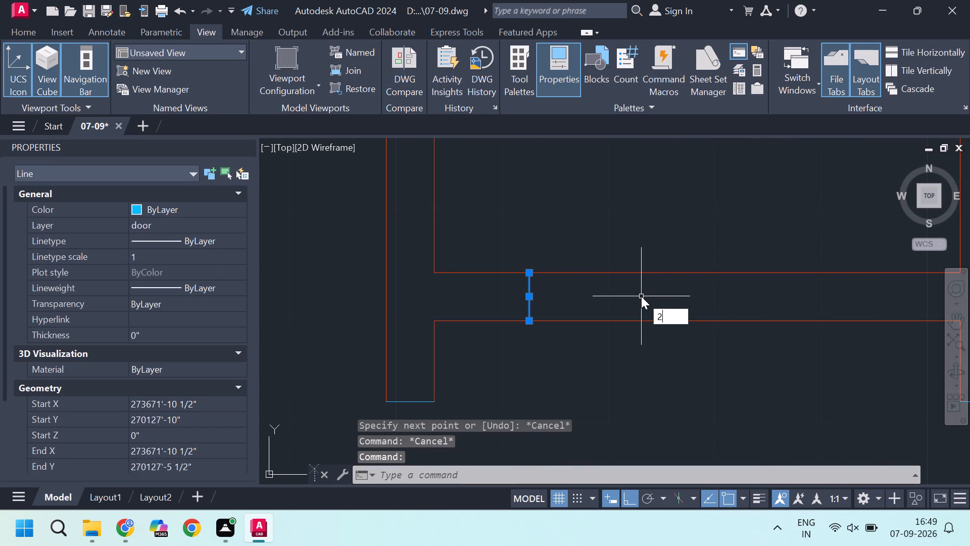
key(BackSpace)
key(o)
key(Return)
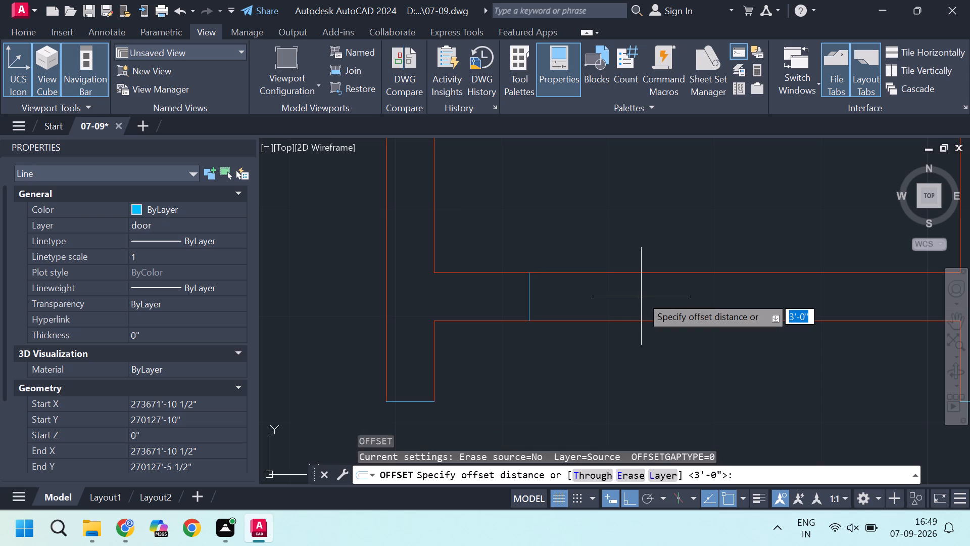
text(2'6)
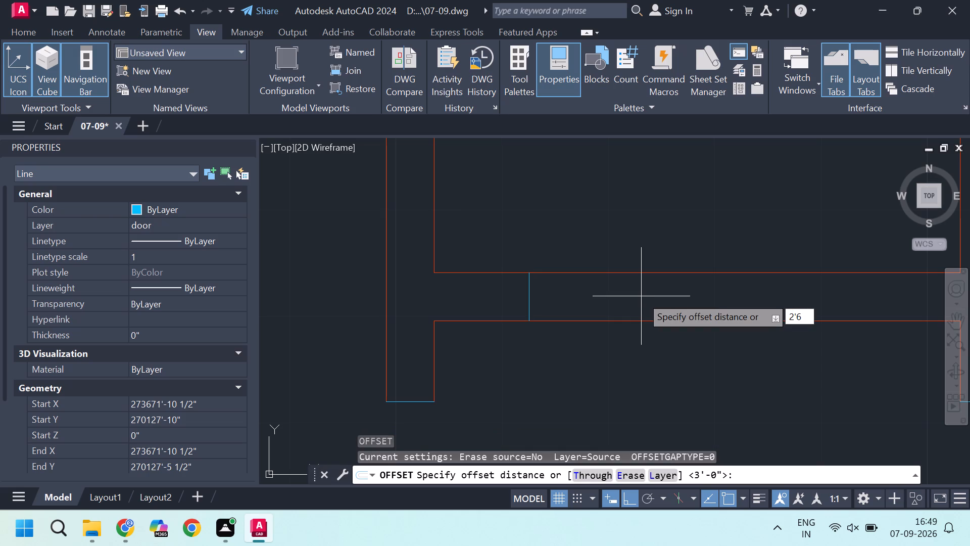
key(Return)
click(641, 296)
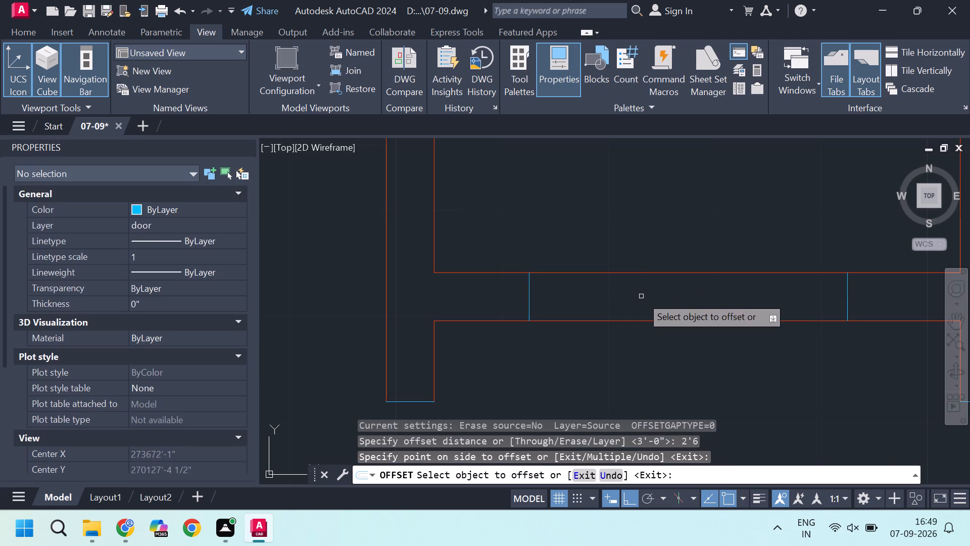
scroll(648, 297, down, 2)
key(Escape)
key(Escape)
Trim both horizontal wall lines between the jamb lines spaced 2'6" apart to open the doorway.
text(tr)
key(Return)
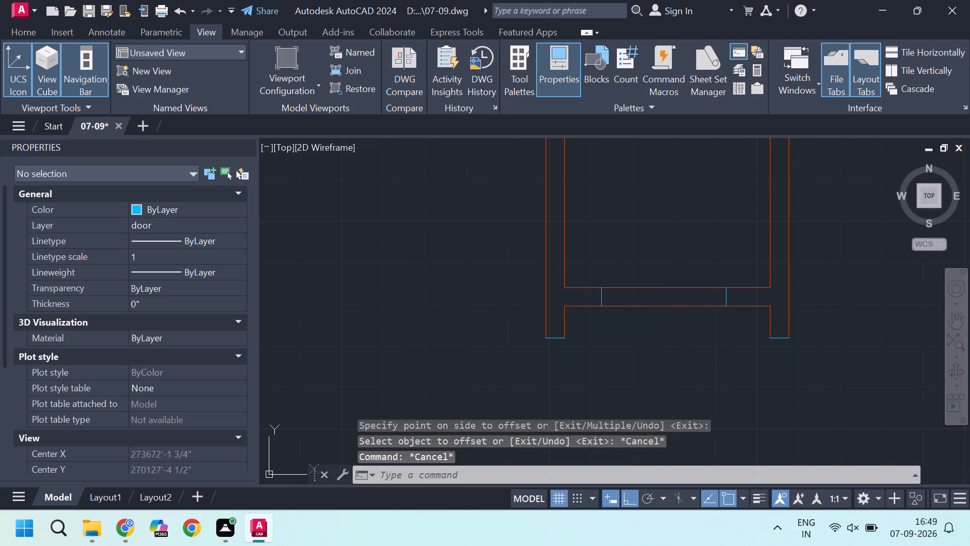
click(663, 255)
click(660, 309)
key(Escape)
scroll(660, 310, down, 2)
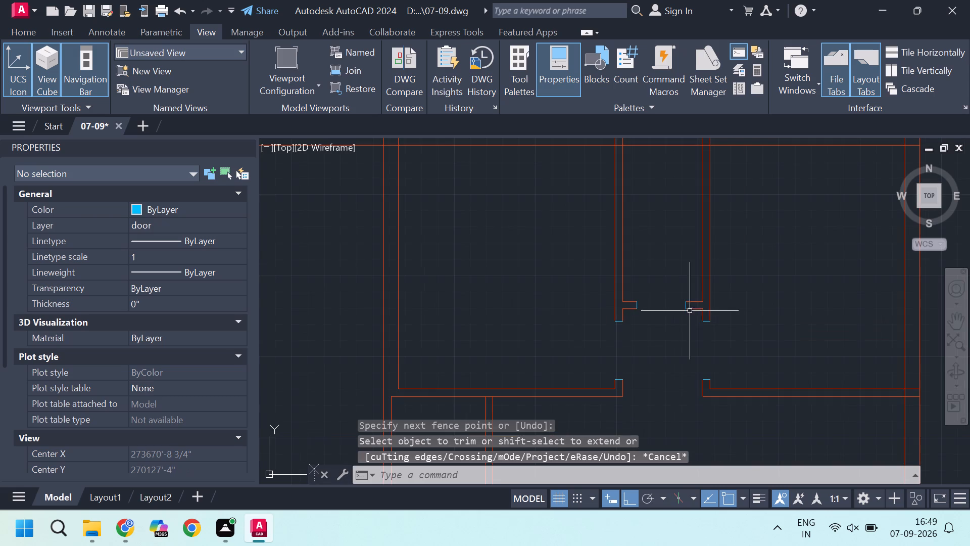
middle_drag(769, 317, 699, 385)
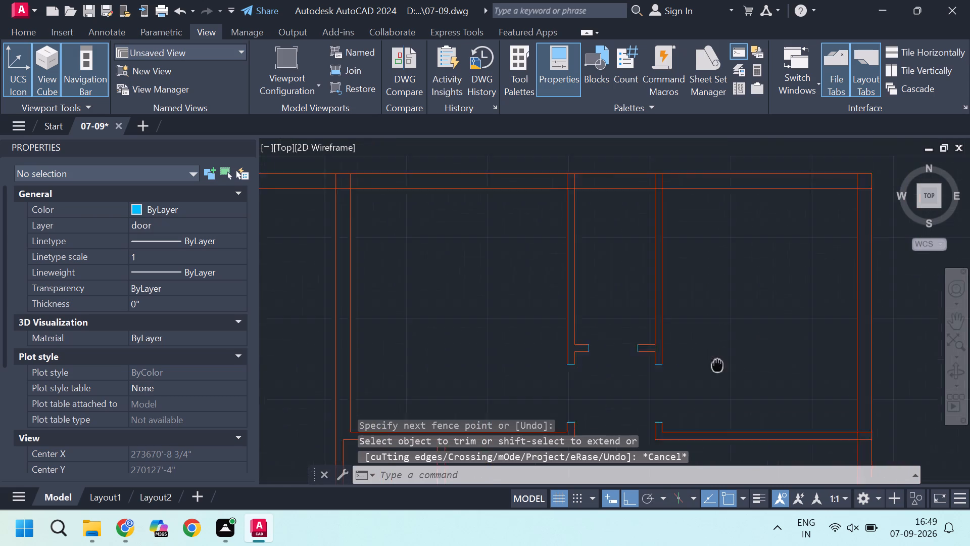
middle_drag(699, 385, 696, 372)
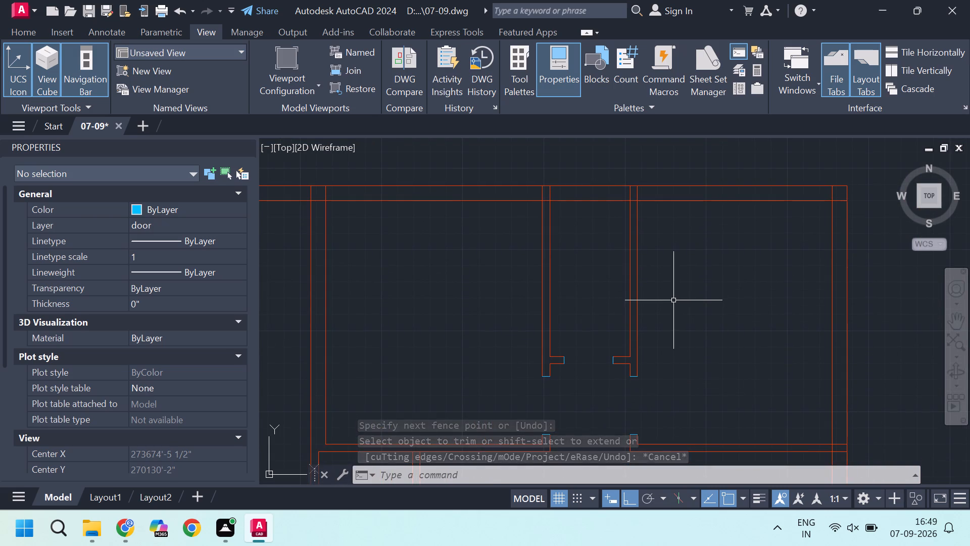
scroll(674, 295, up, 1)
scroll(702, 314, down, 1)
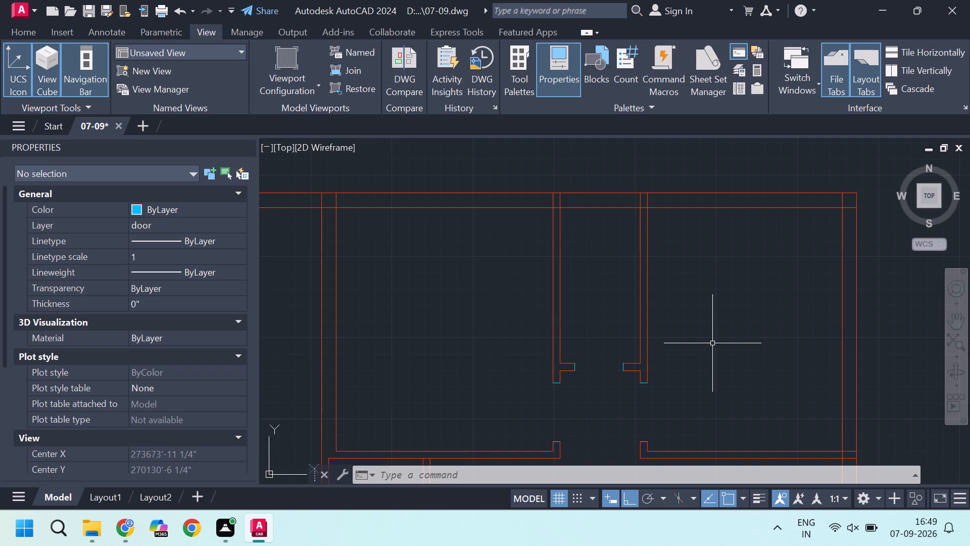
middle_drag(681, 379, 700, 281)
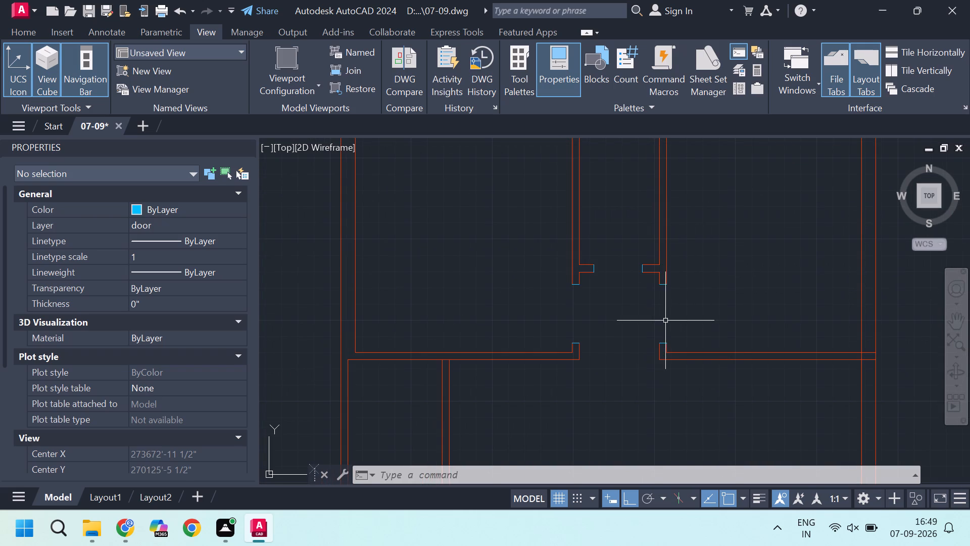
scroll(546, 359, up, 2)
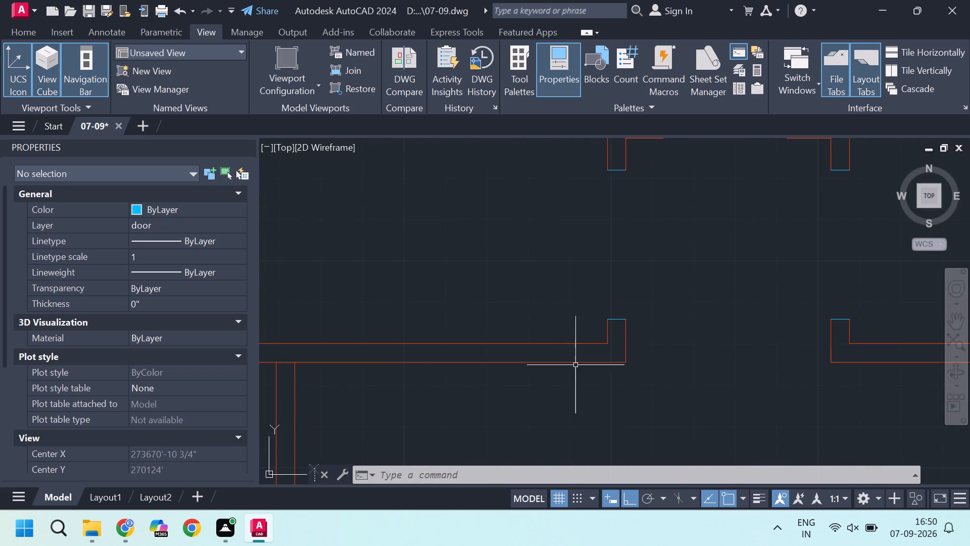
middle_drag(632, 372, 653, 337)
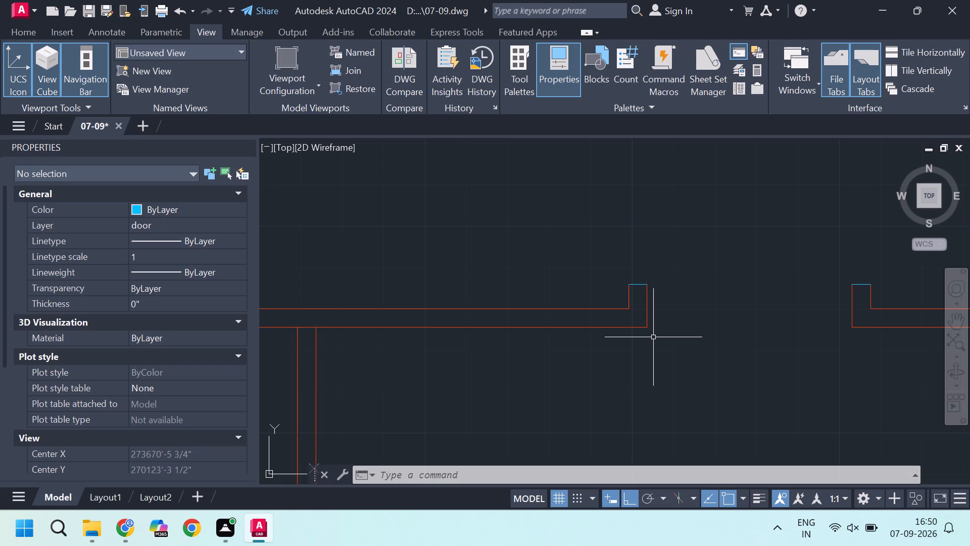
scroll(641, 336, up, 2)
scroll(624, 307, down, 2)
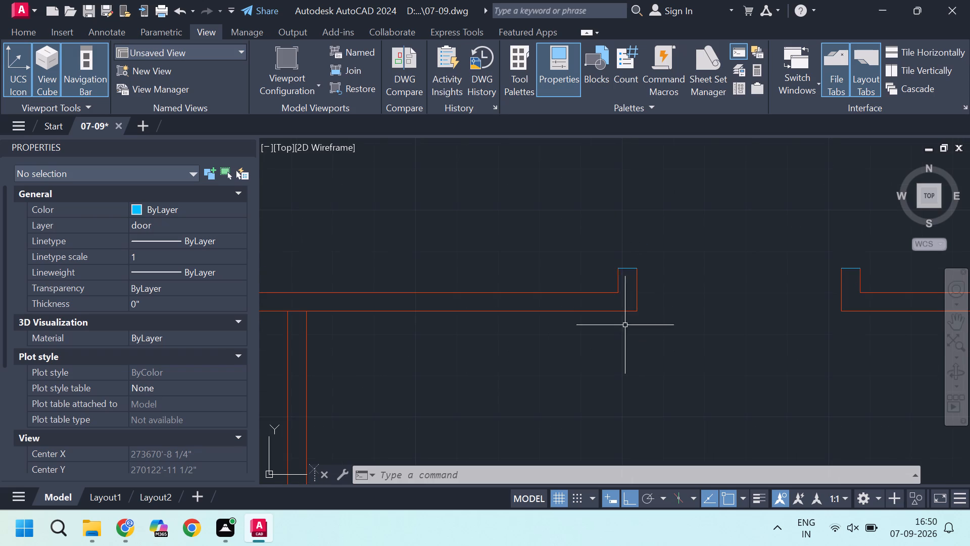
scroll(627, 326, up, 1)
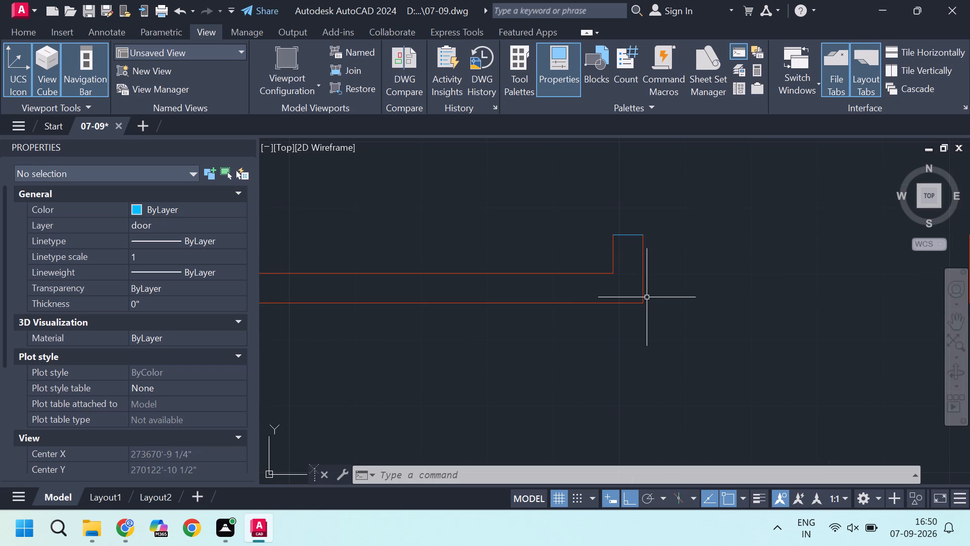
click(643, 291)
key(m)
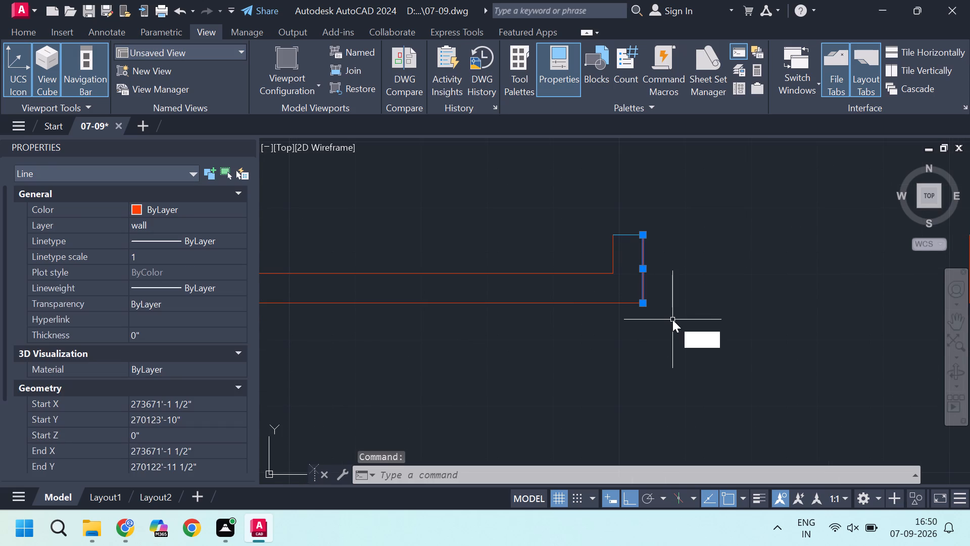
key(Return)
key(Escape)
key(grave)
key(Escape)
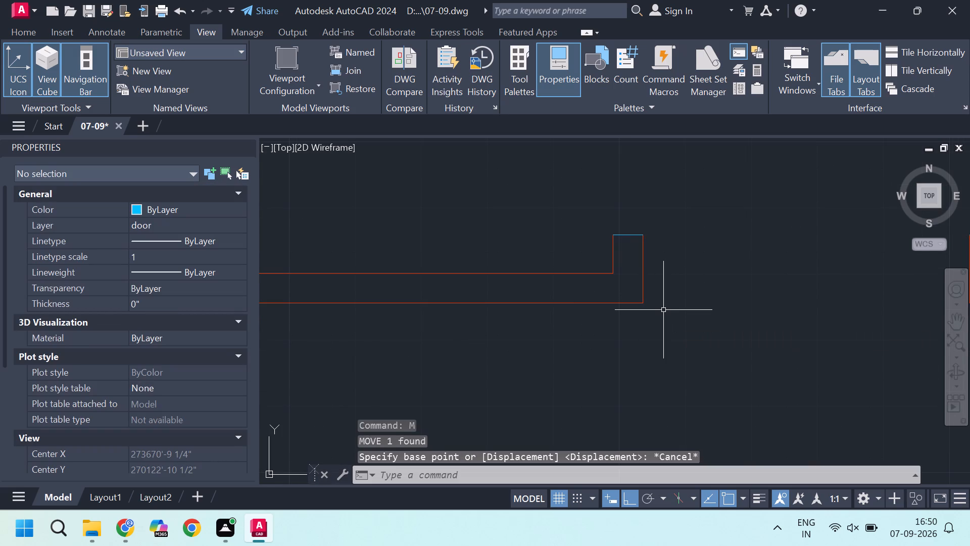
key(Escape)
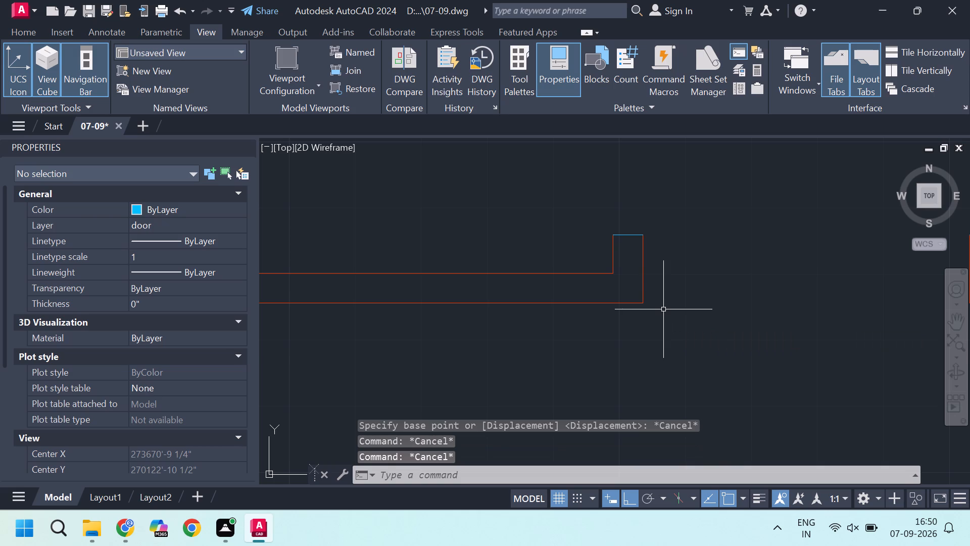
Draw a 4 1/2" jamb line across the horizontal wall left of the facing doorways, just left of the vertical partition below it.
middle_drag(593, 326, 724, 324)
scroll(729, 326, down, 2)
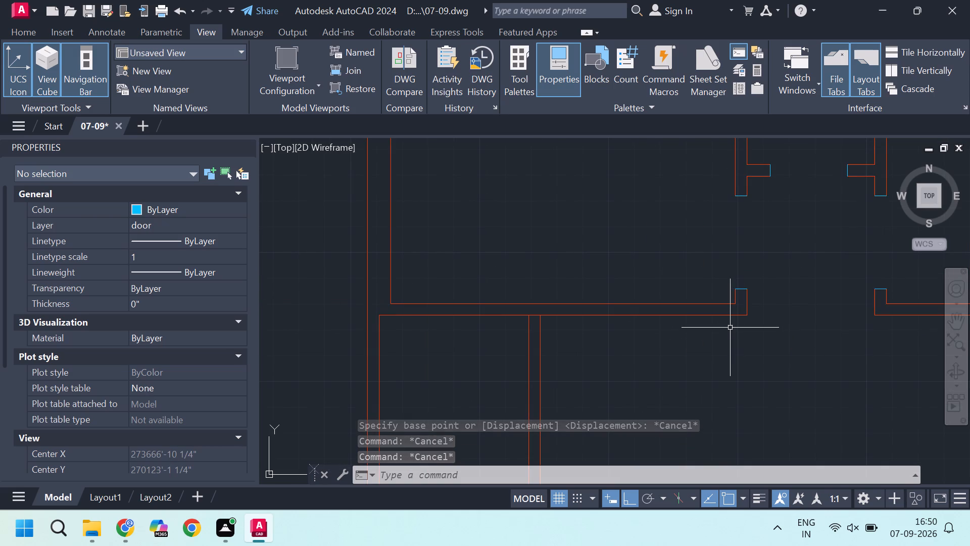
scroll(519, 319, up, 1)
middle_drag(483, 316, 554, 325)
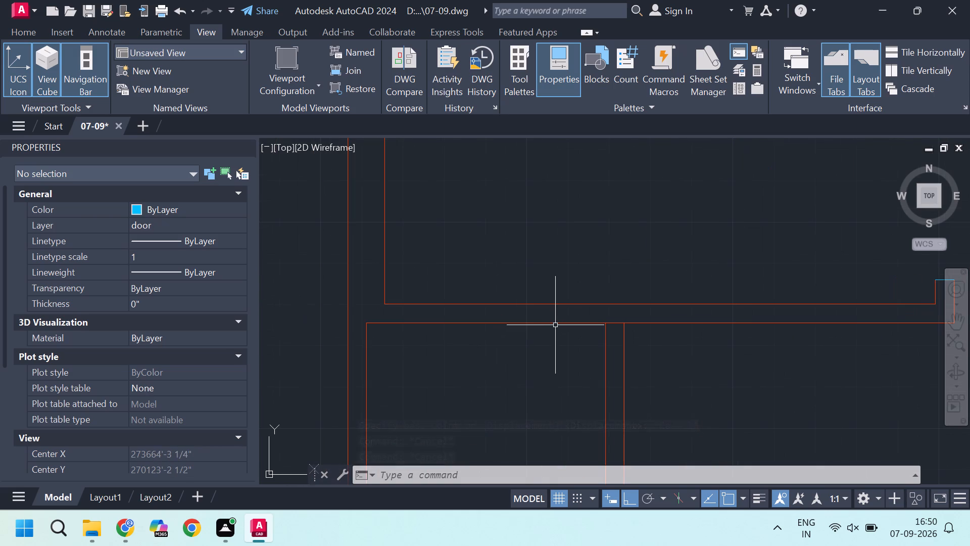
key(l)
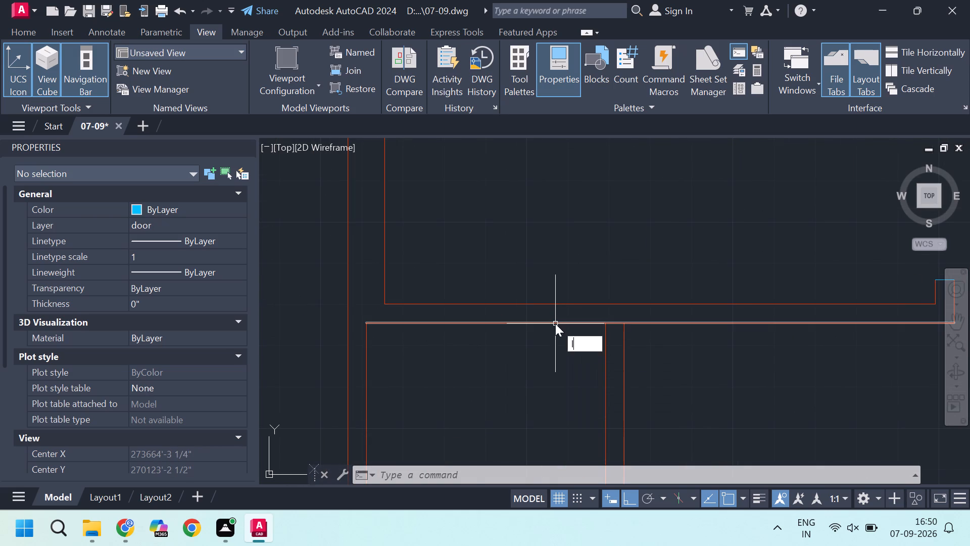
key(Return)
click(584, 325)
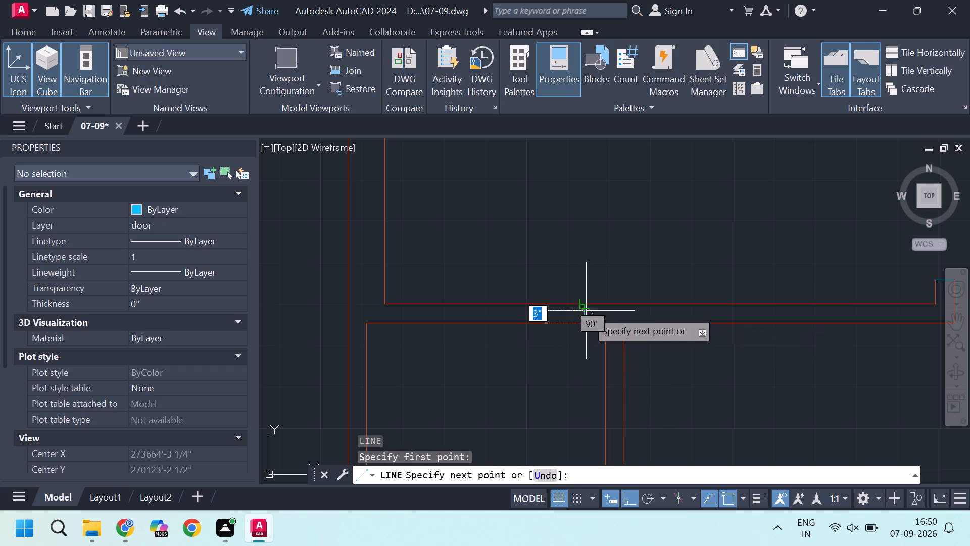
click(586, 304)
key(Escape)
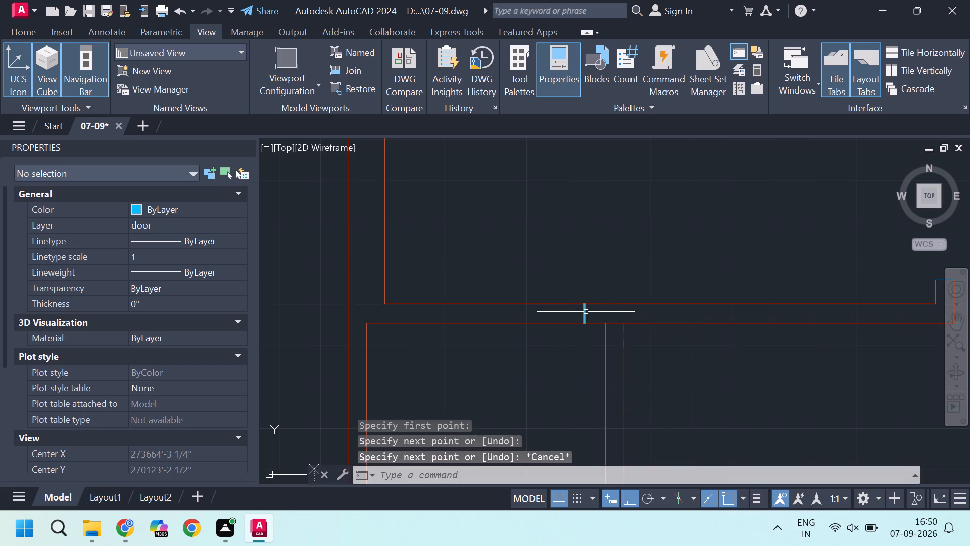
Copy the new jamb line 3' to the left along the horizontal wall.
click(586, 312)
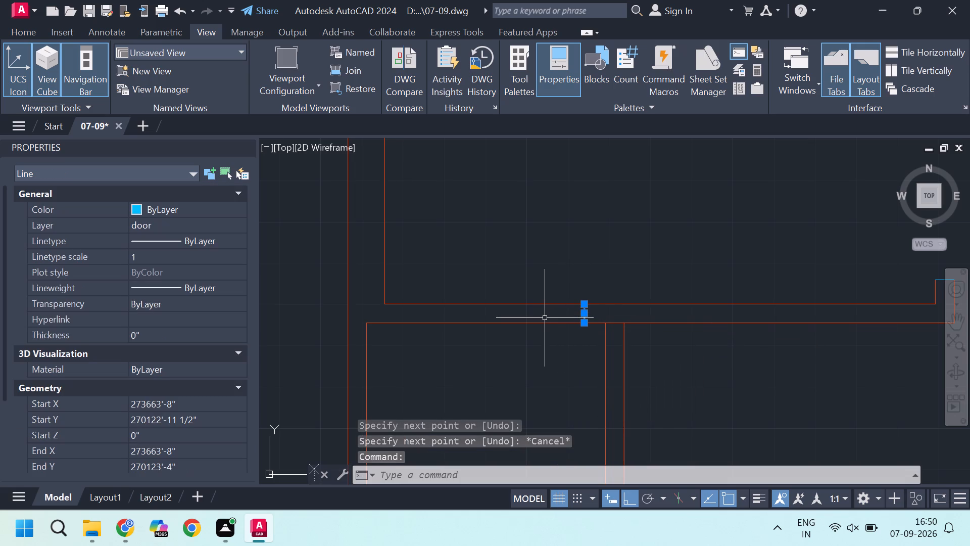
text(co)
key(Return)
scroll(557, 313, up, 2)
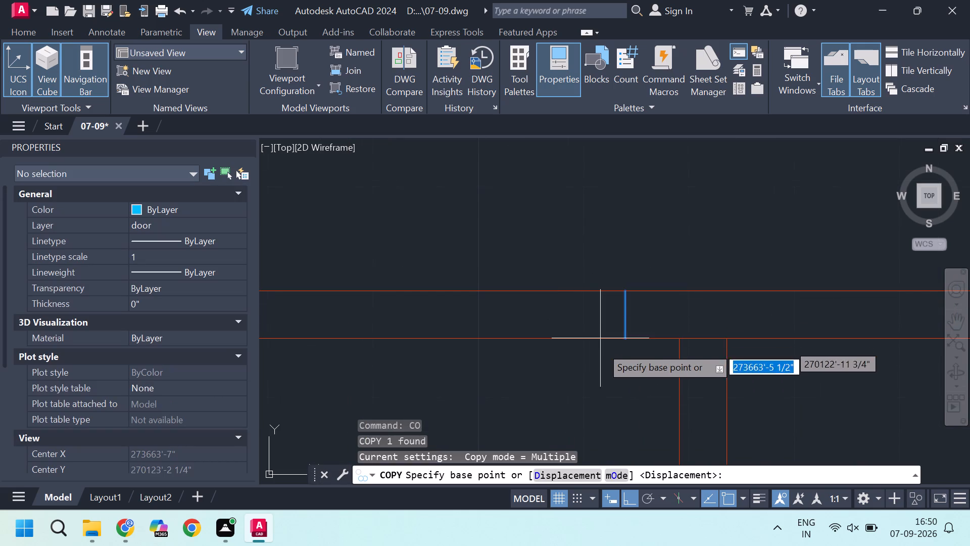
drag(624, 338, 617, 336)
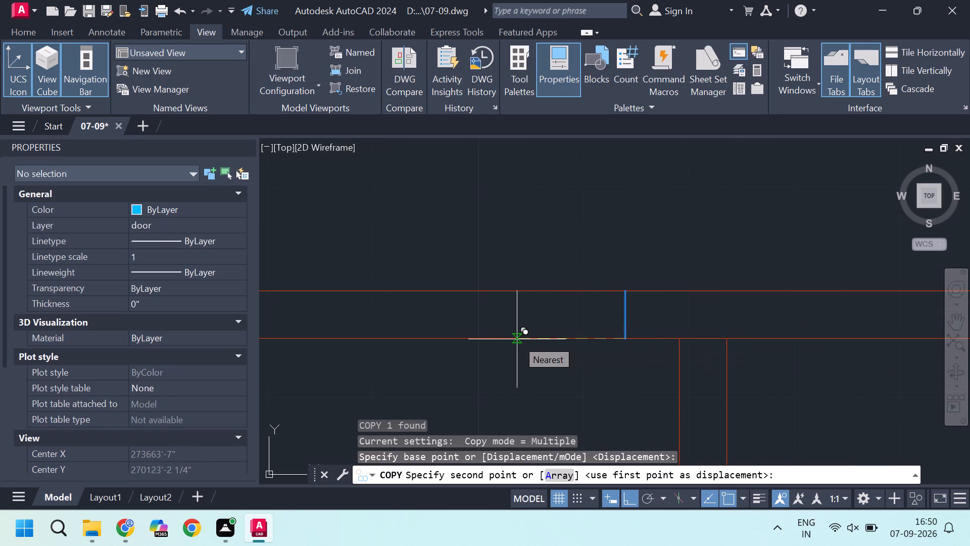
text(3')
key(Return)
scroll(539, 340, down, 3)
key(Escape)
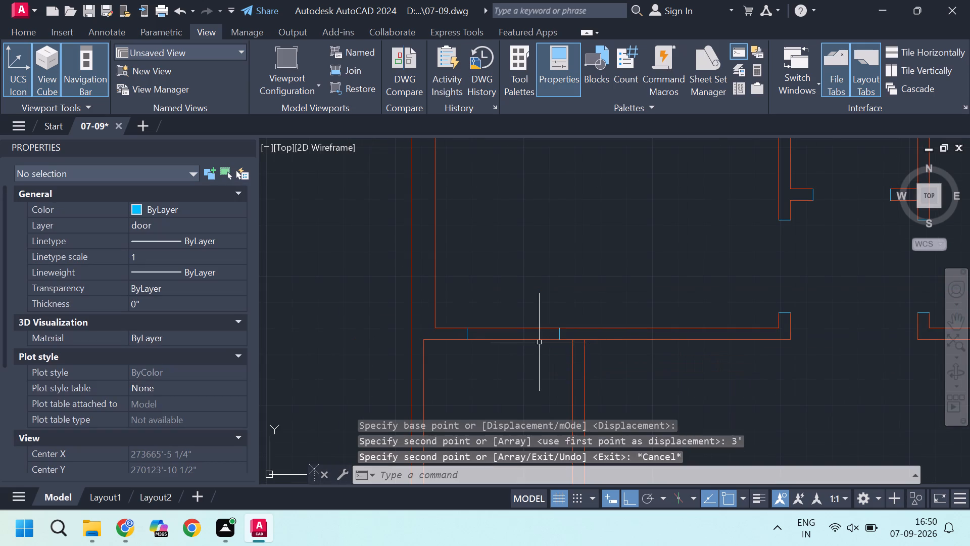
key(Escape)
Trim both horizontal wall lines between the jamb lines spaced 3' apart to open the doorway.
text(tr)
key(Return)
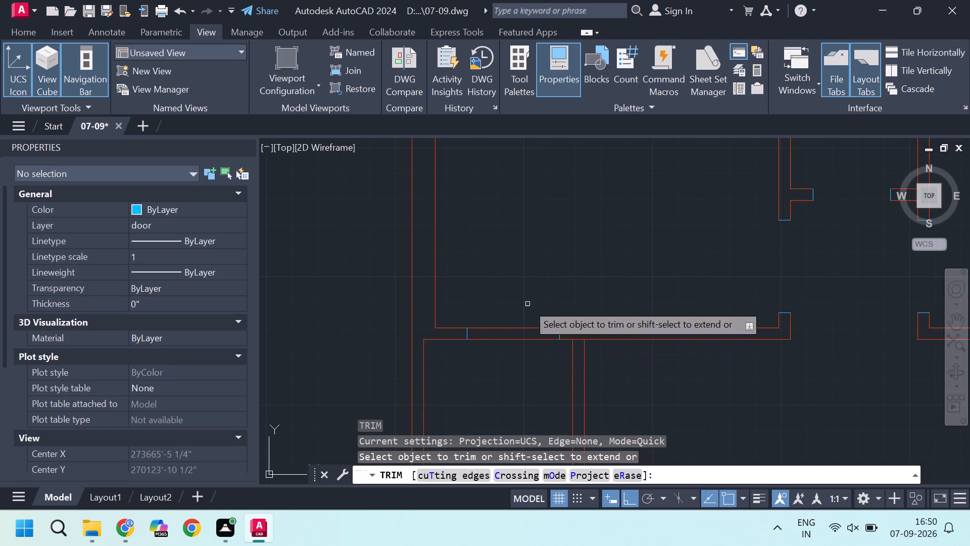
click(527, 304)
click(517, 364)
key(Escape)
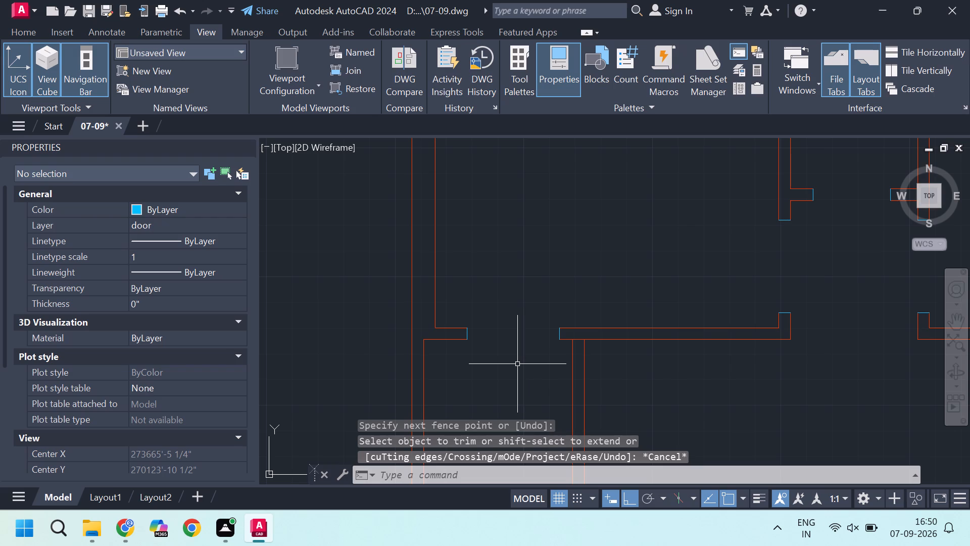
Draw a 1' horizontal line rightward from the right face of the vertical partition, just below its jog beneath the 3' doorway.
scroll(517, 364, down, 2)
middle_drag(609, 380, 602, 321)
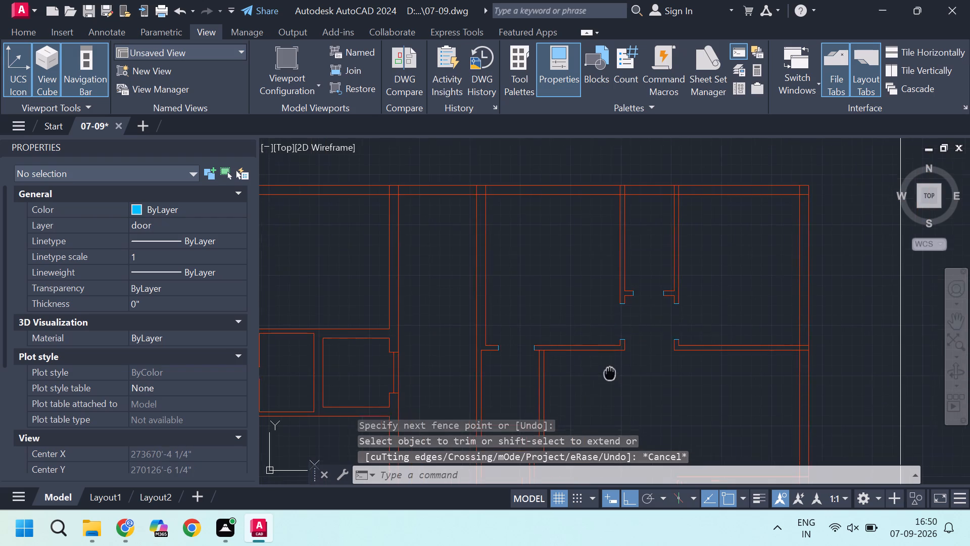
middle_drag(602, 321, 602, 320)
middle_drag(576, 400, 571, 330)
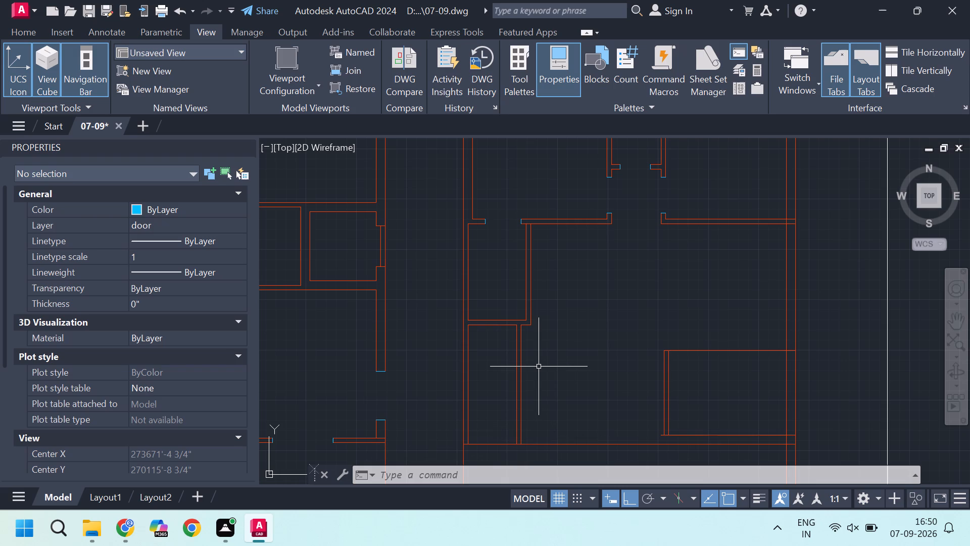
scroll(529, 376, up, 1)
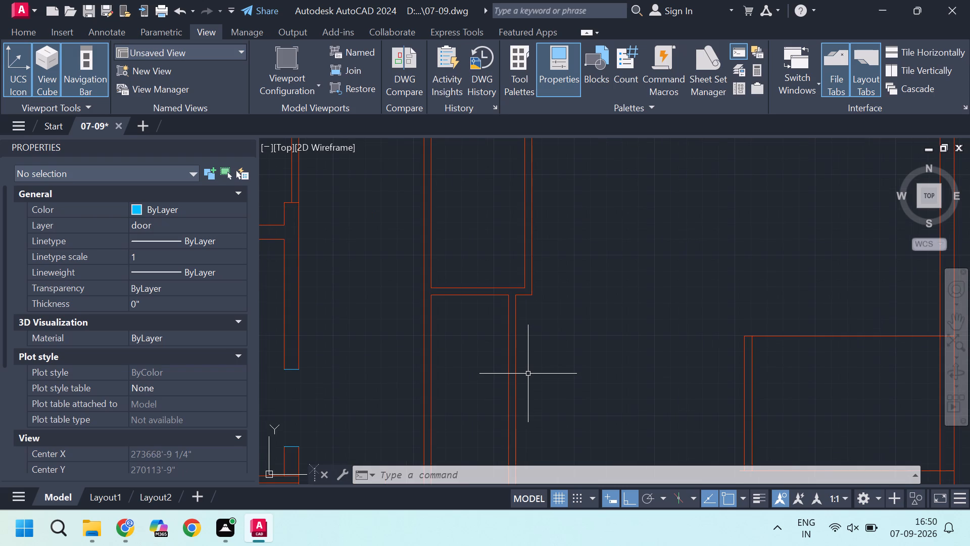
scroll(526, 347, up, 2)
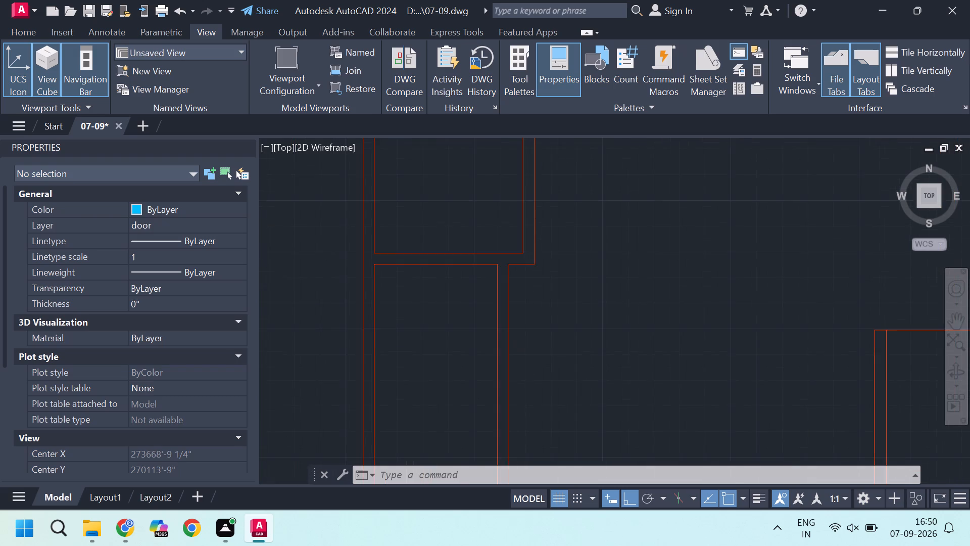
key(l)
key(Return)
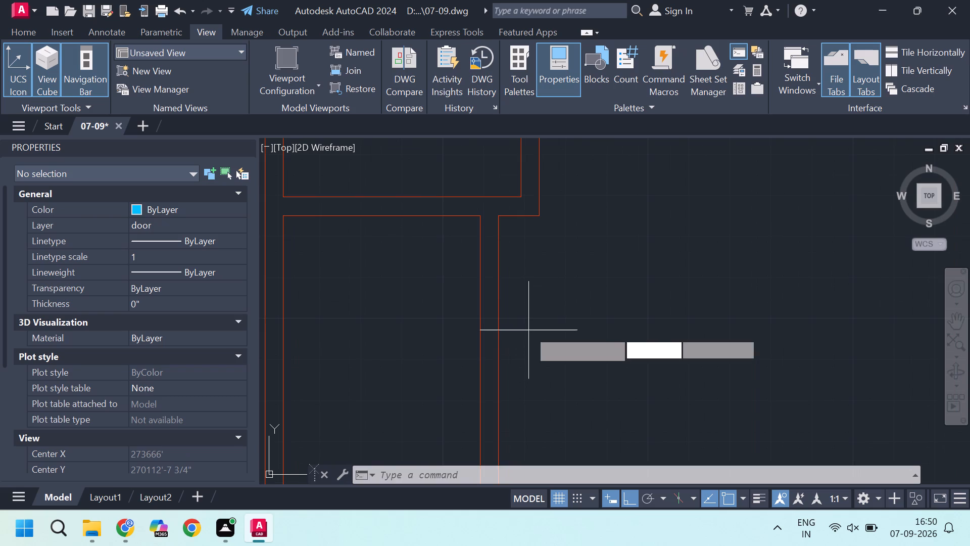
click(497, 328)
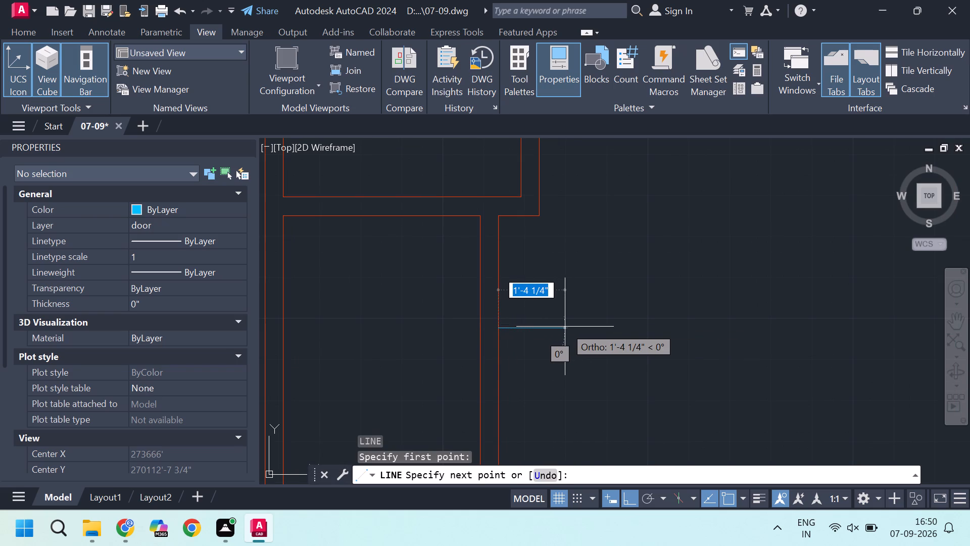
text(1')
key(Return)
key(Page_Down)
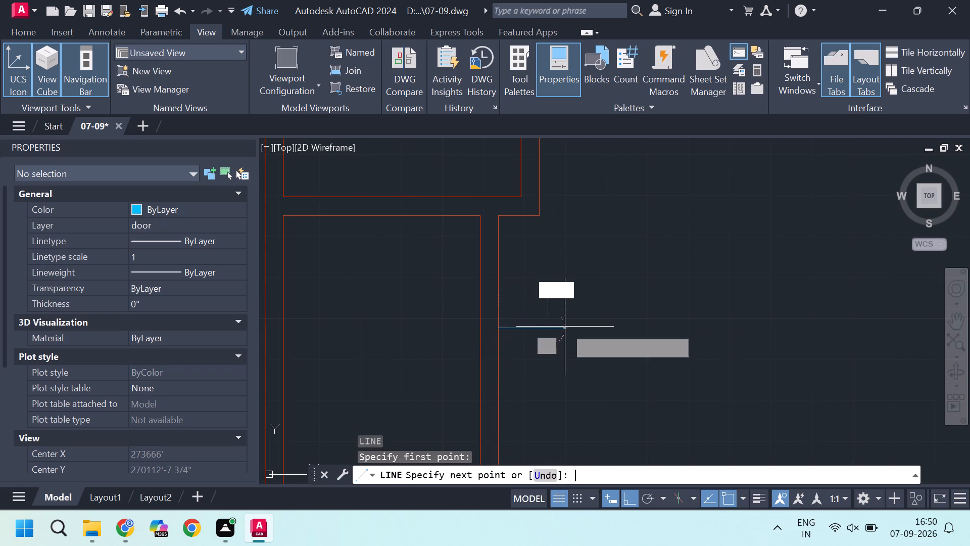
key(Escape)
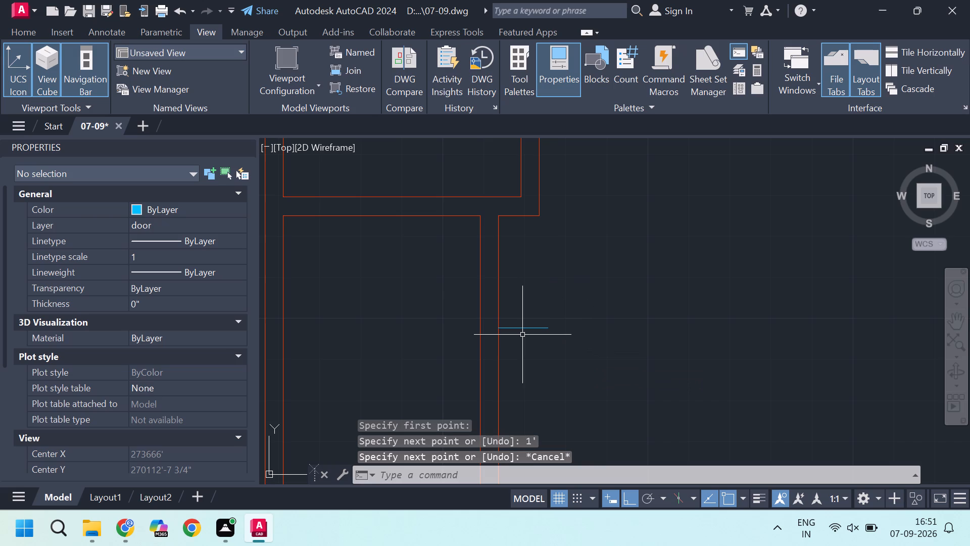
Stretch the free end of the new horizontal line outward by 2'.
scroll(522, 335, up, 1)
click(532, 322)
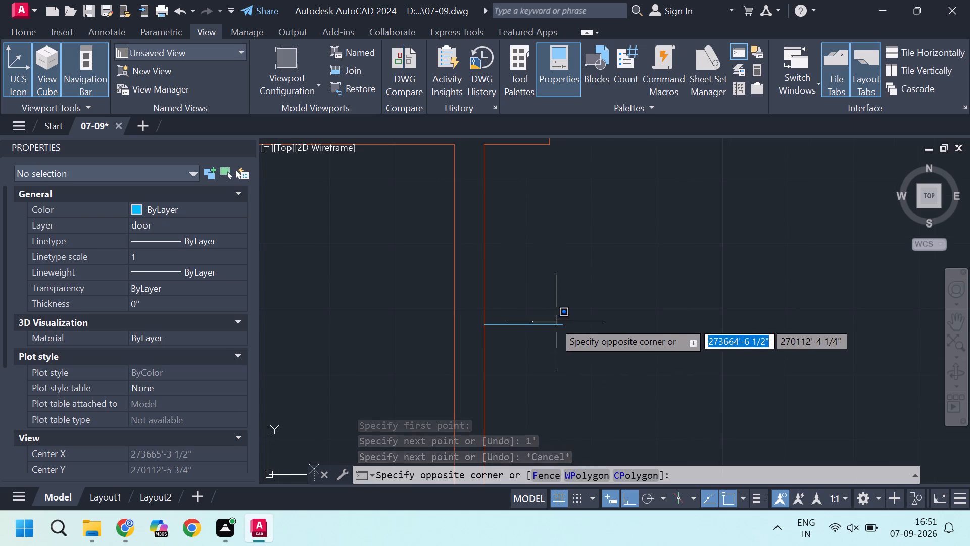
key(Escape)
click(541, 327)
key(Escape)
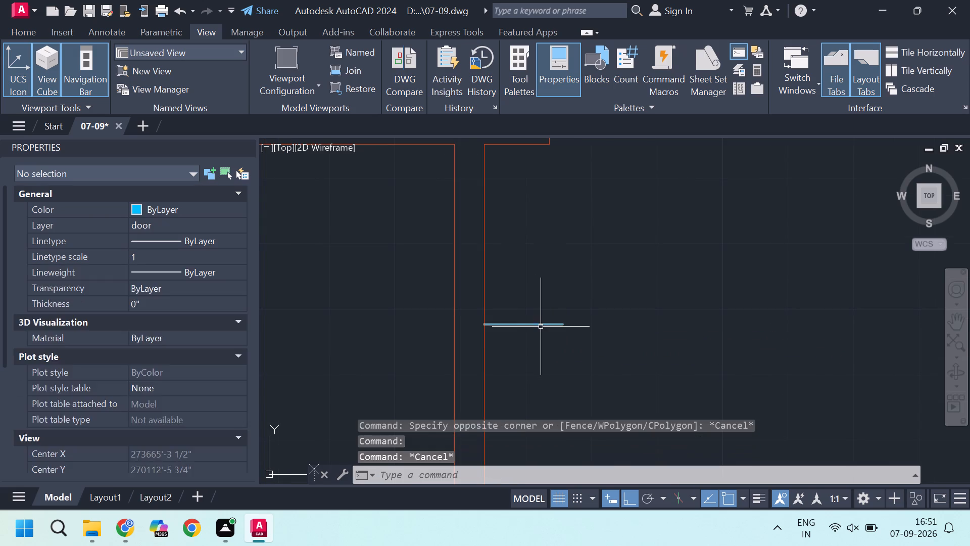
click(541, 326)
click(562, 325)
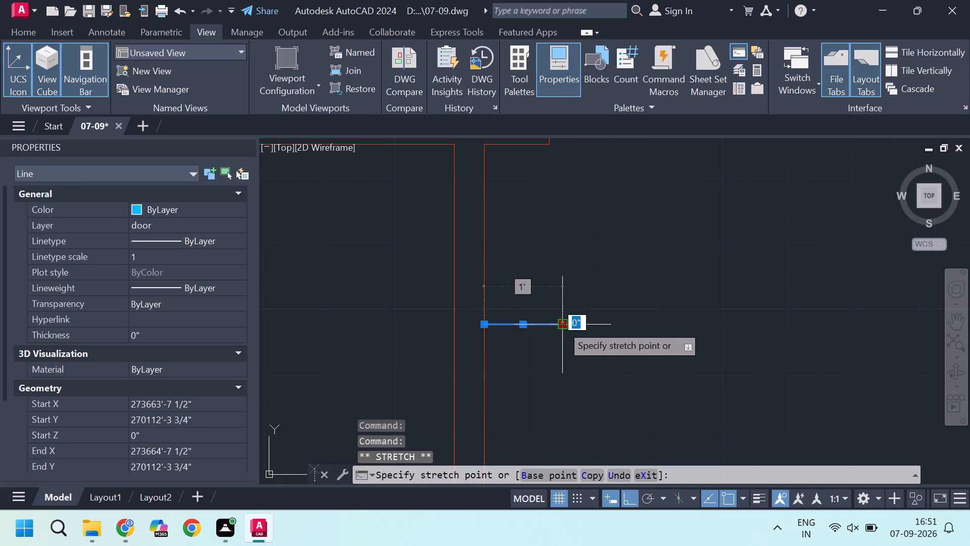
text(2')
key(Return)
key(Escape)
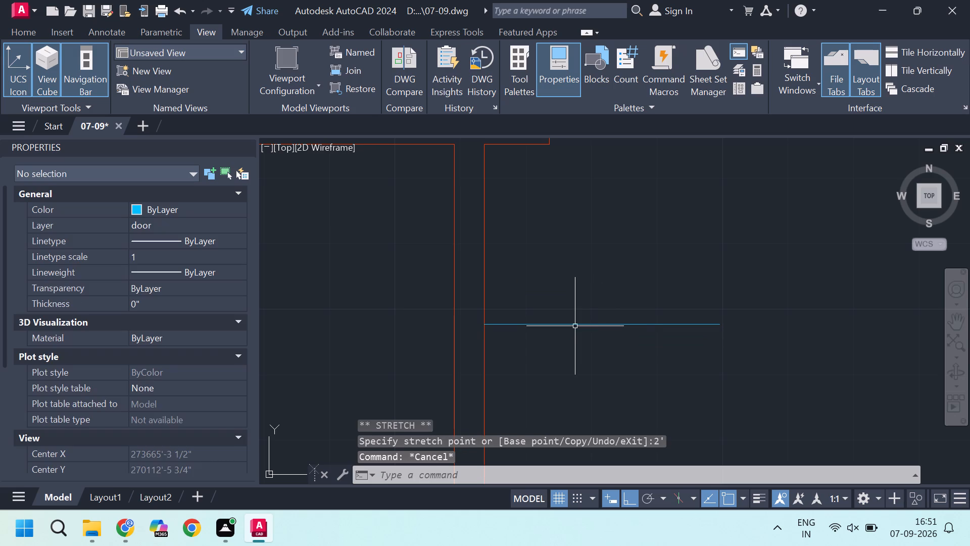
Pull the same line's free end back toward the partition by 1'.
click(575, 326)
click(717, 323)
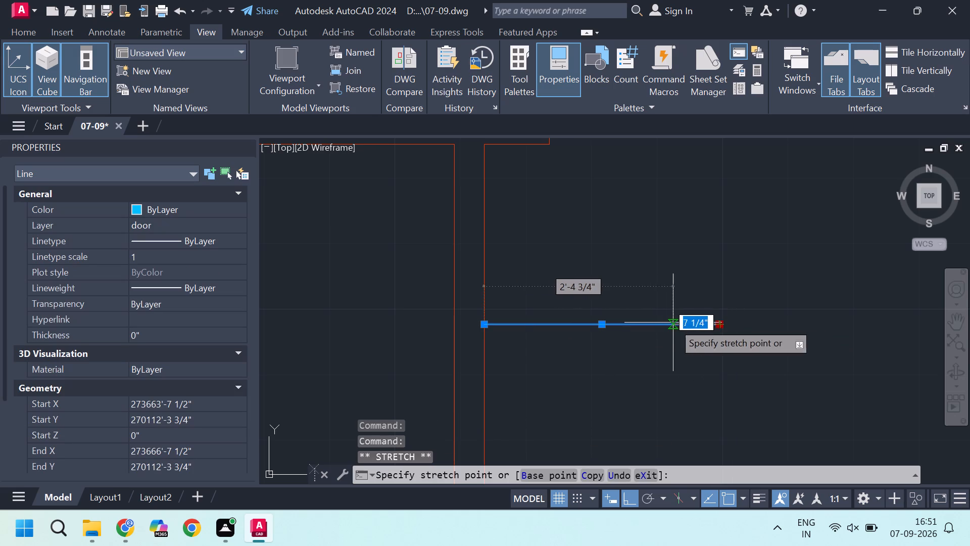
key(1)
key(apostrophe)
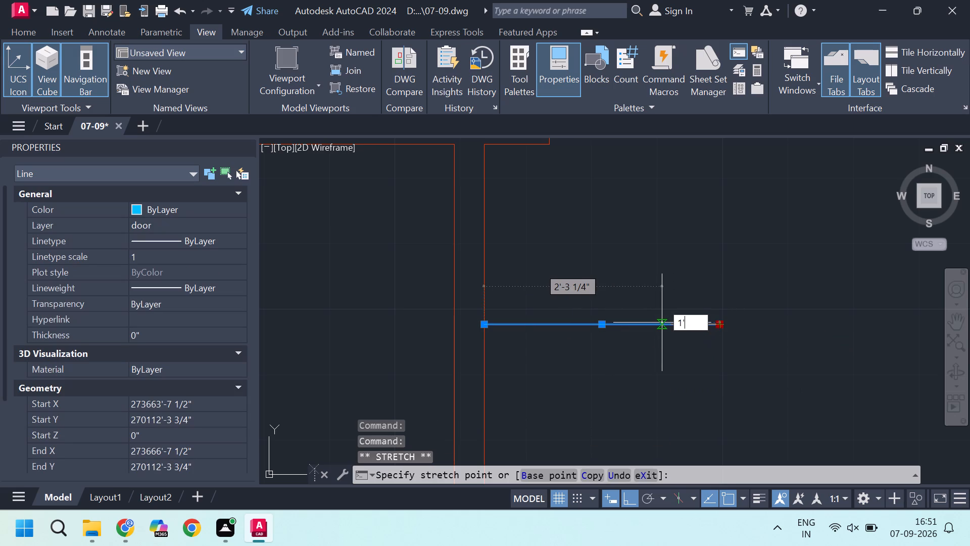
key(Return)
key(Escape)
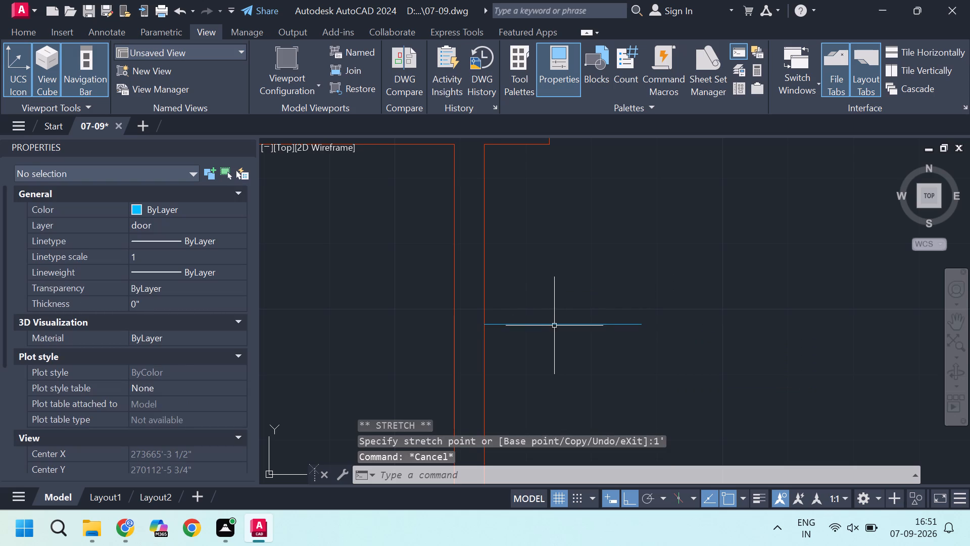
Offset the horizontal line 4.5" downward to form the second face of the stub wall.
click(556, 323)
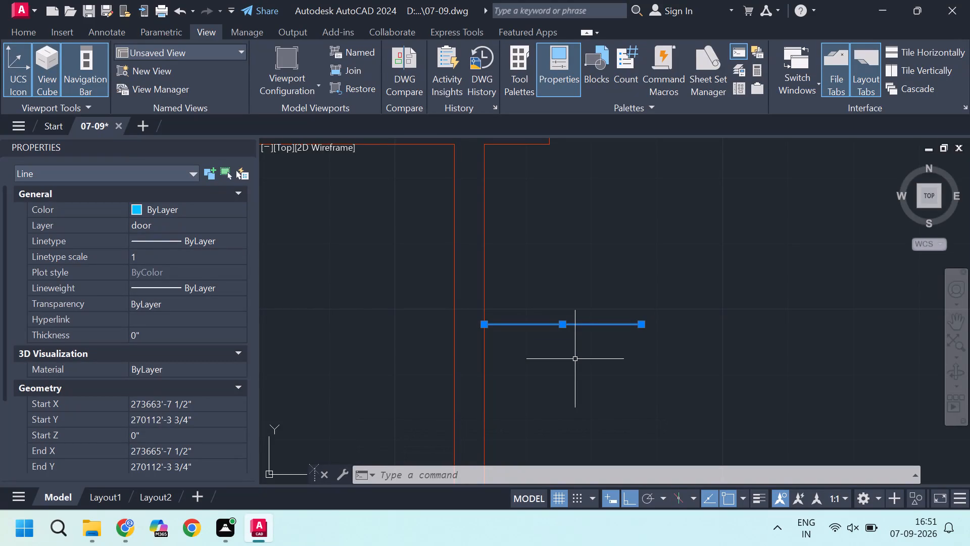
key(o)
key(Return)
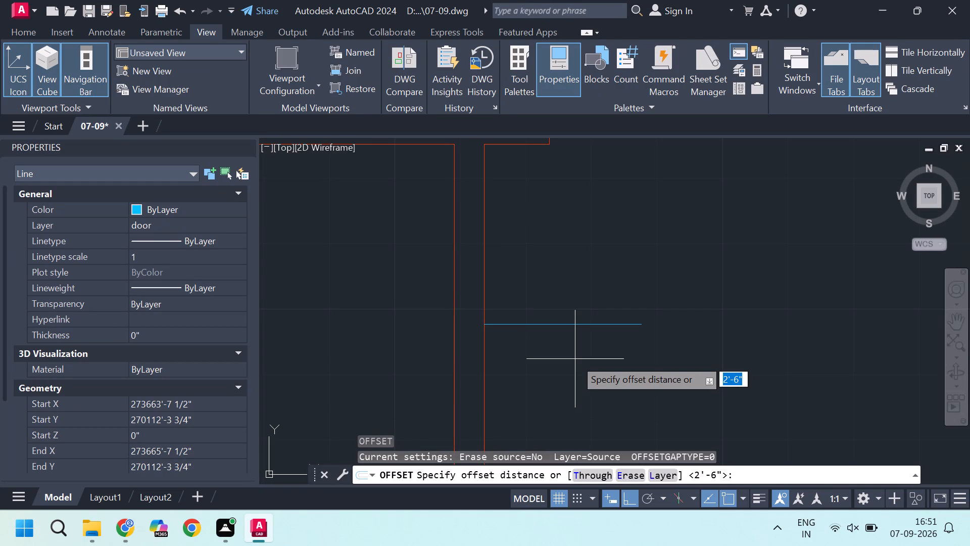
text(4.5)
key(Return)
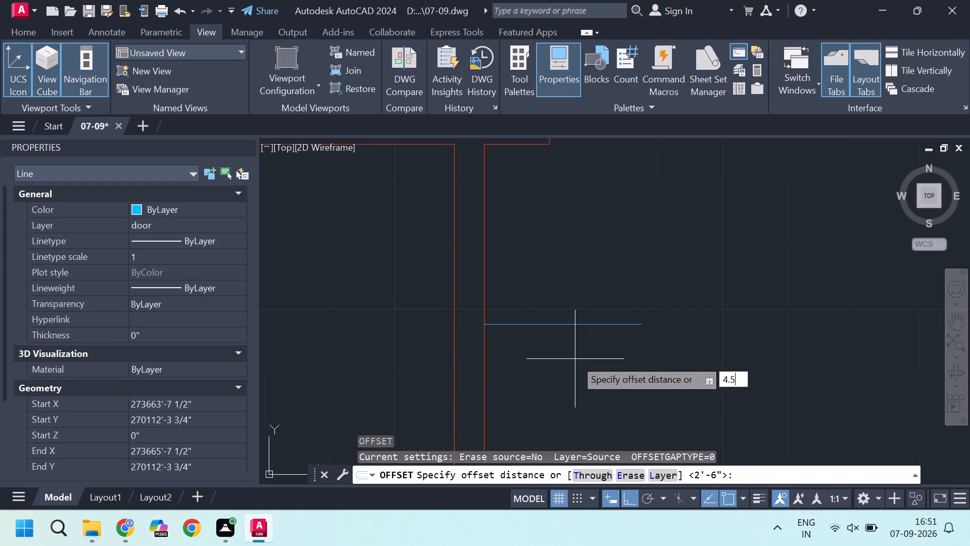
click(575, 359)
key(Escape)
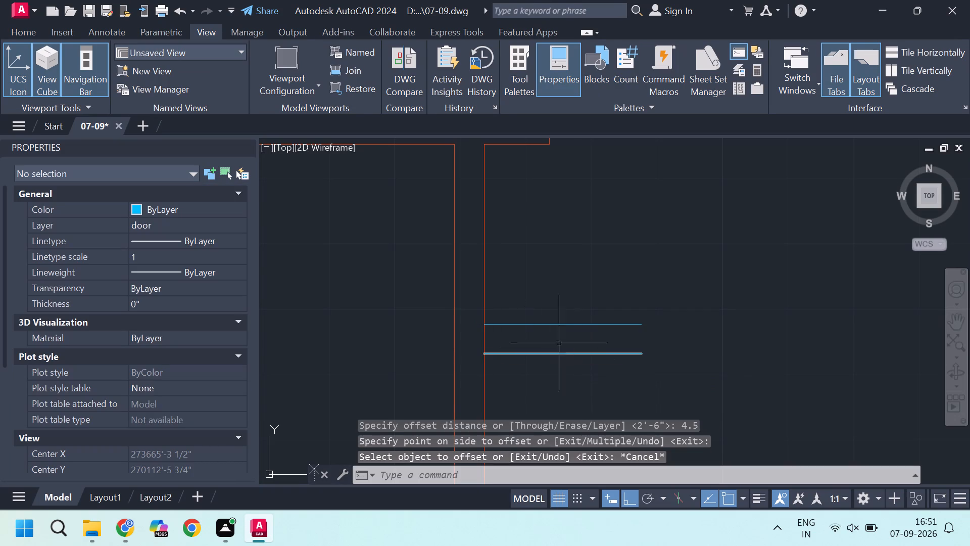
Trim the partition's right face between the two horizontal lines to open the stub wall junction.
scroll(602, 313, down, 1)
scroll(592, 312, up, 1)
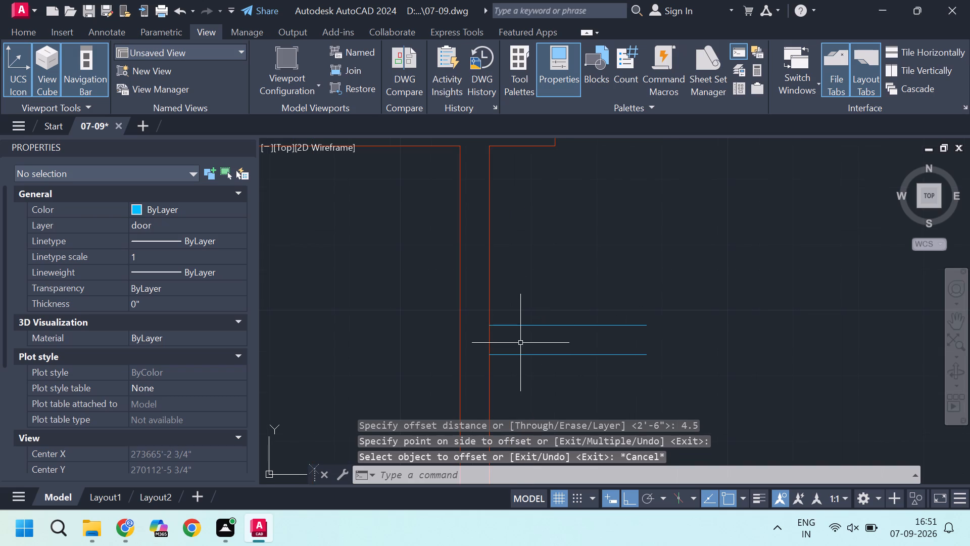
text(tr)
key(Return)
click(515, 344)
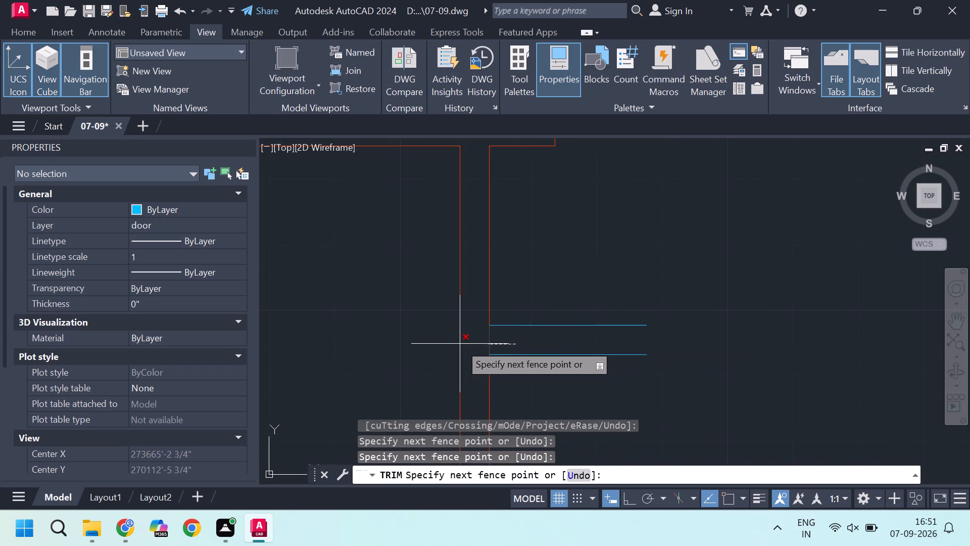
click(466, 344)
key(Escape)
Move the two horizontal stub wall lines from the door layer to the wall layer.
click(543, 295)
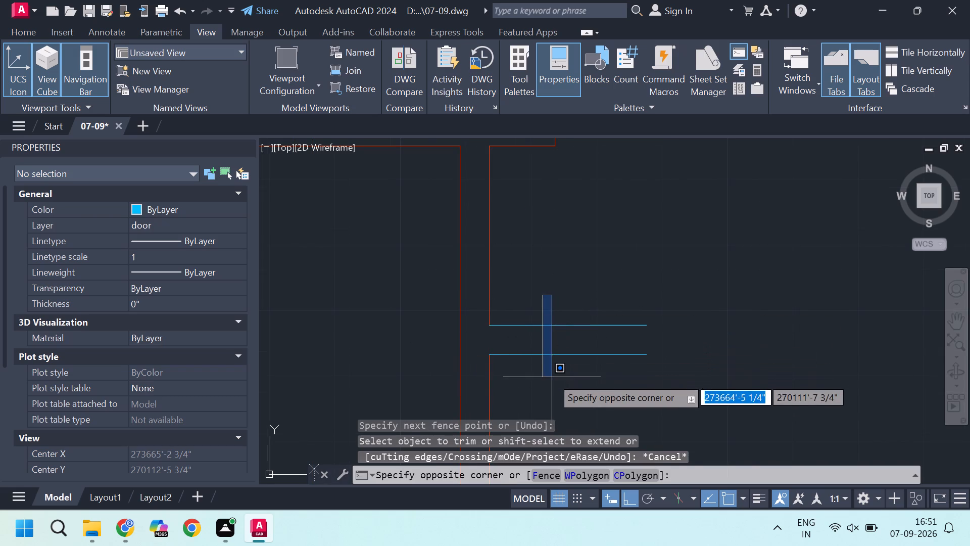
key(Escape)
drag(612, 385, 611, 381)
click(536, 281)
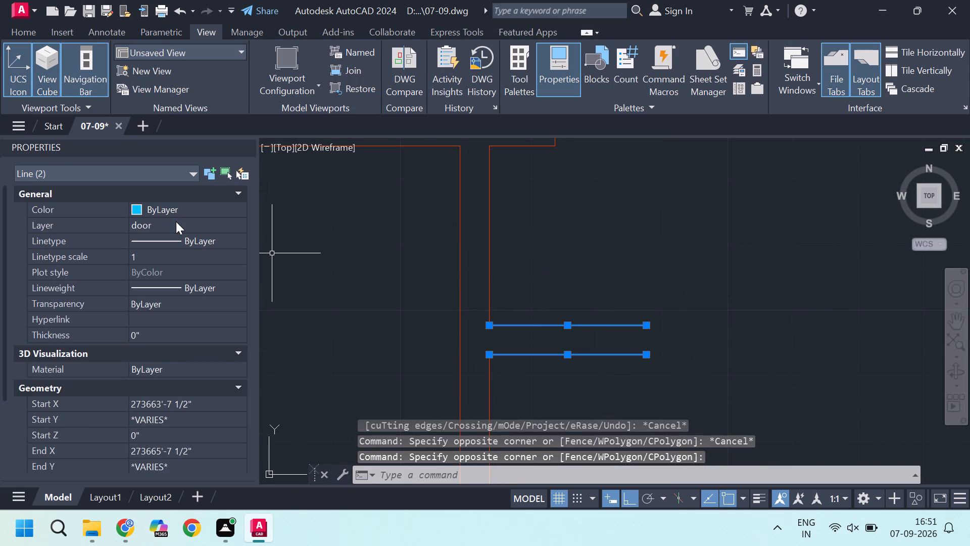
double_click(176, 221)
click(144, 329)
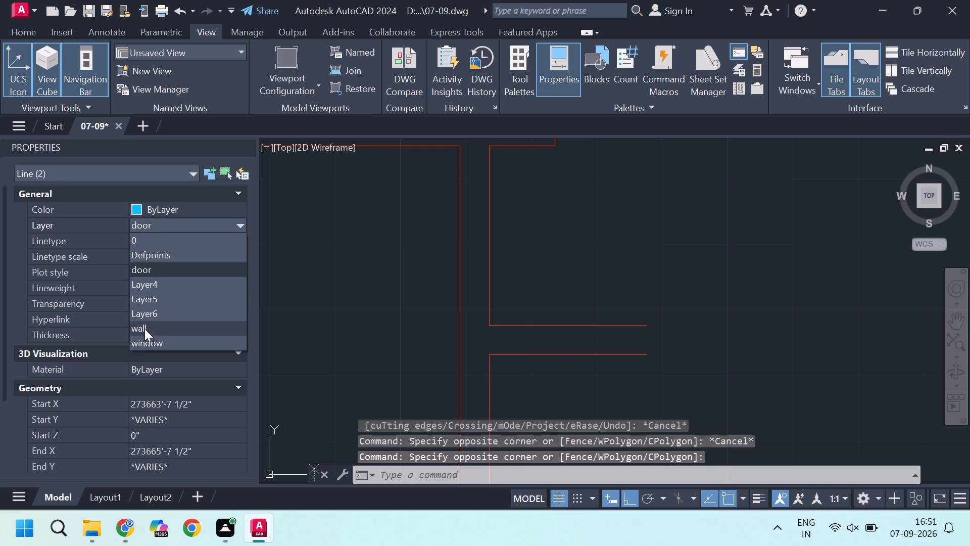
key(Escape)
key(Escape)
Draw a vertical line closing the free end between the two stub wall lines.
scroll(616, 284, down, 2)
scroll(650, 302, up, 1)
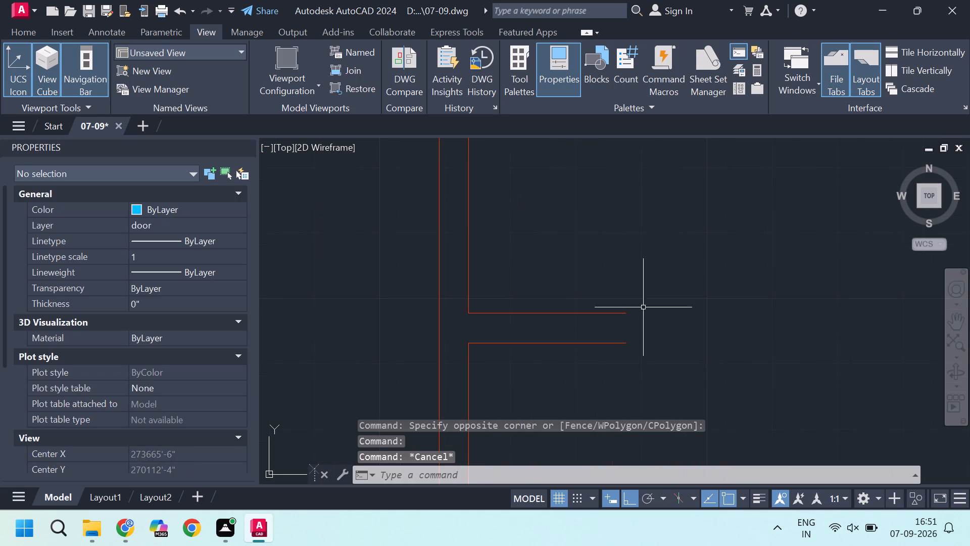
scroll(636, 318, up, 2)
scroll(634, 331, down, 2)
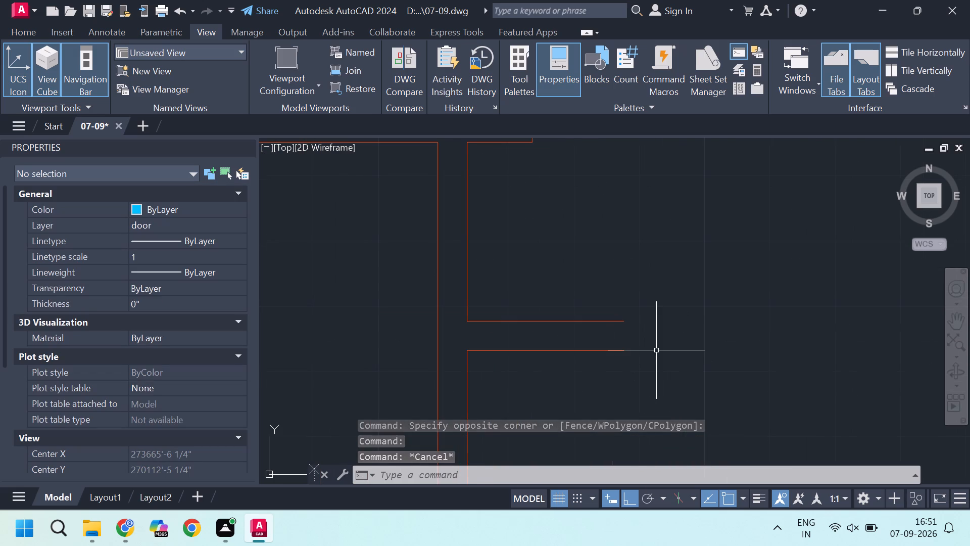
key(l)
key(Return)
click(623, 316)
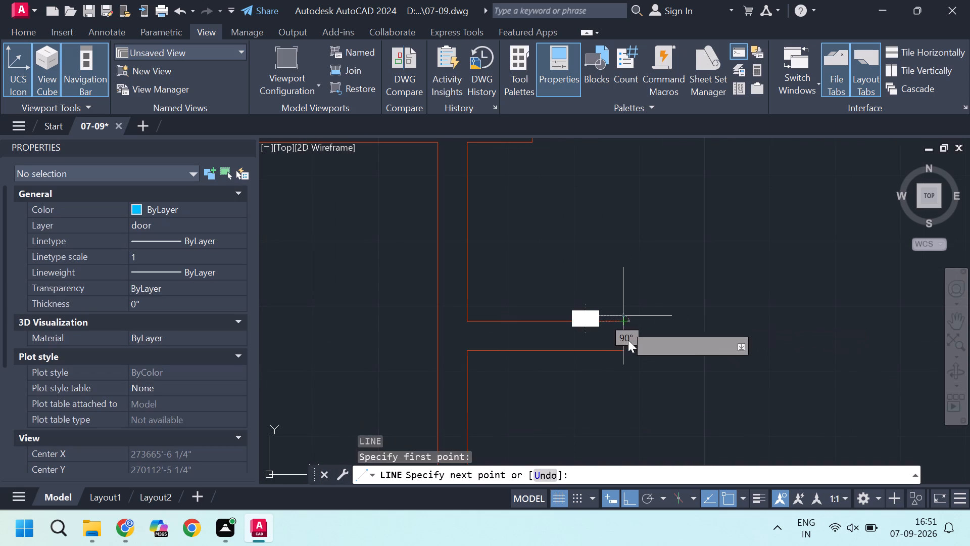
click(628, 351)
key(Escape)
Move the stub wall's vertical end line to the wall layer.
scroll(590, 335, down, 3)
scroll(619, 335, up, 2)
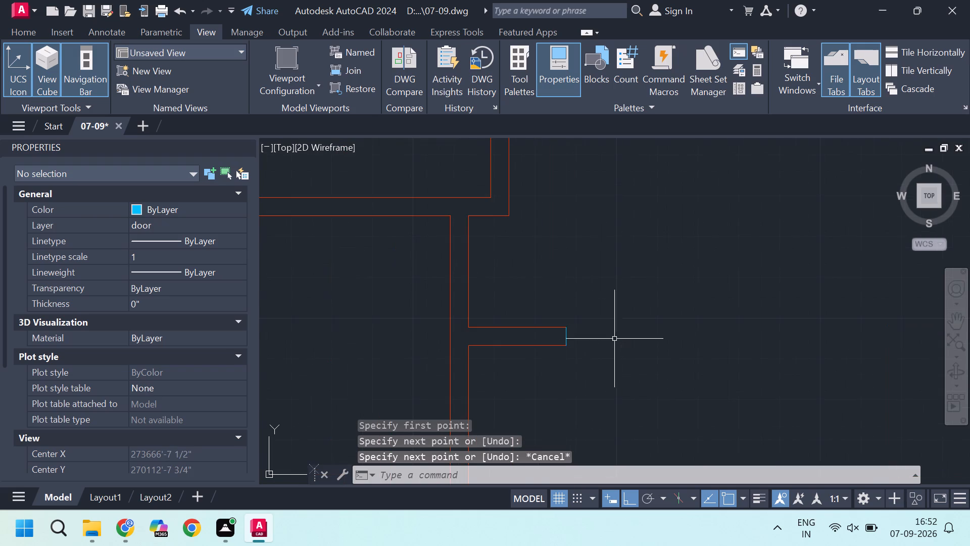
scroll(562, 332, up, 1)
click(569, 339)
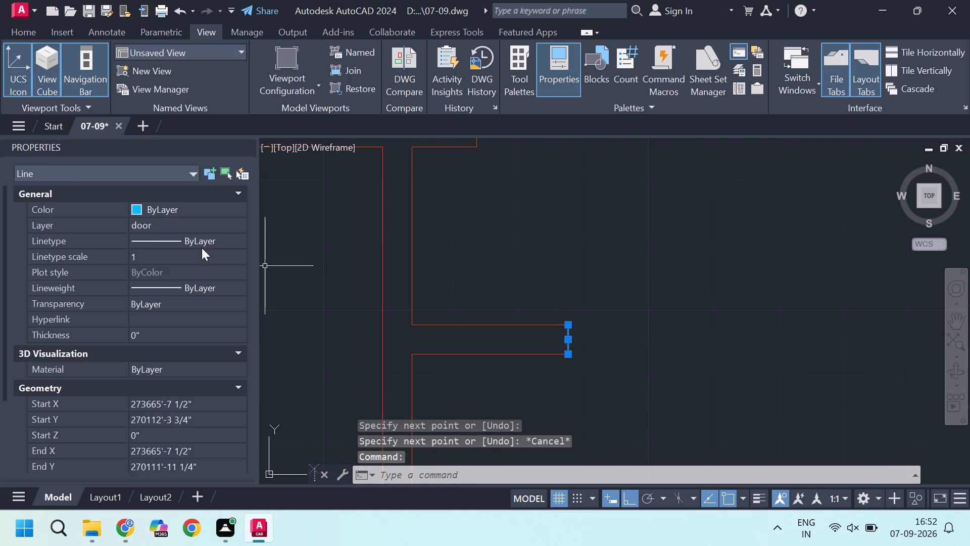
click(161, 224)
click(161, 224)
click(147, 334)
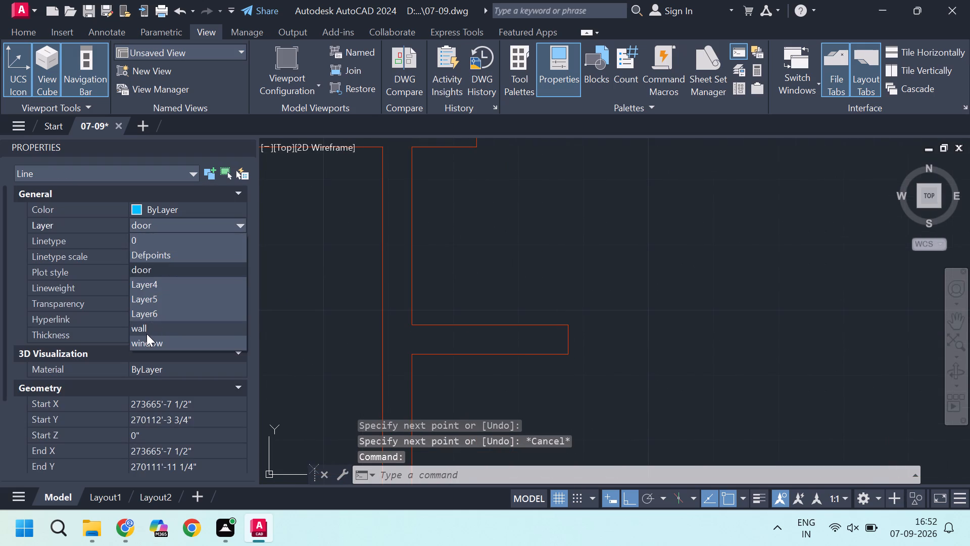
key(Escape)
key(Escape)
scroll(572, 328, down, 3)
key(Escape)
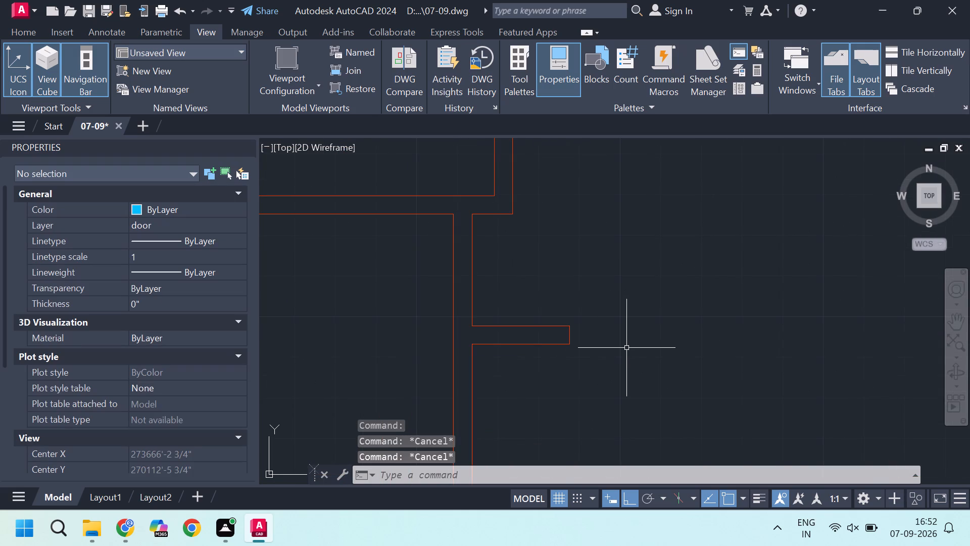
Draw a short horizontal jamb line across the vertical partition, just below the stub wall, on the door layer.
scroll(626, 348, down, 2)
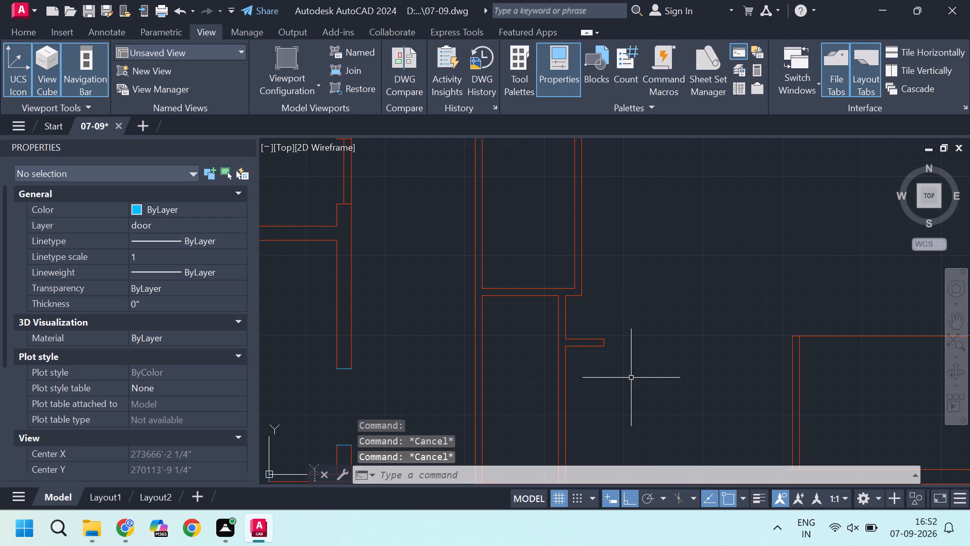
scroll(579, 379, up, 1)
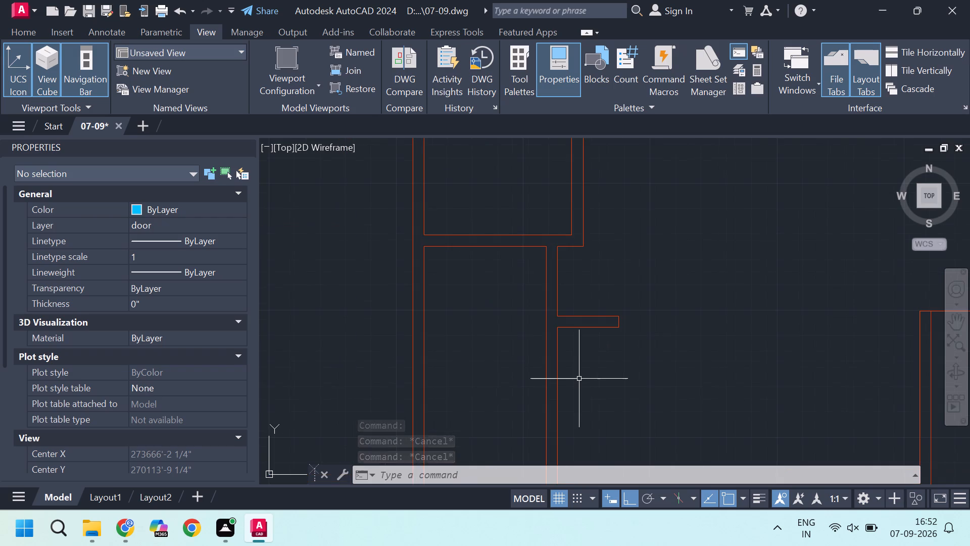
scroll(571, 378, up, 1)
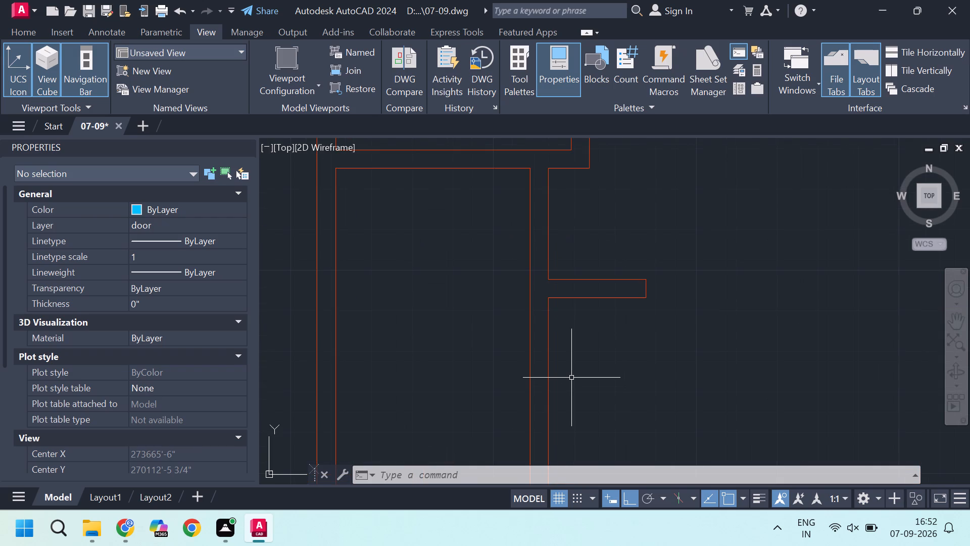
key(l)
key(Return)
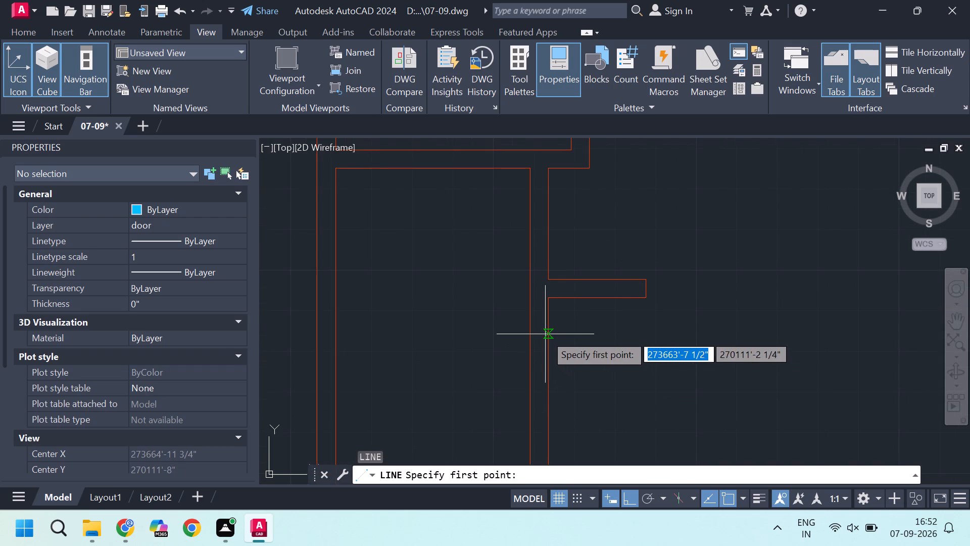
click(545, 334)
click(528, 333)
key(Escape)
Copy the jamb line 3' straight down the partition to mark the other side of the door opening.
middle_drag(552, 350, 575, 286)
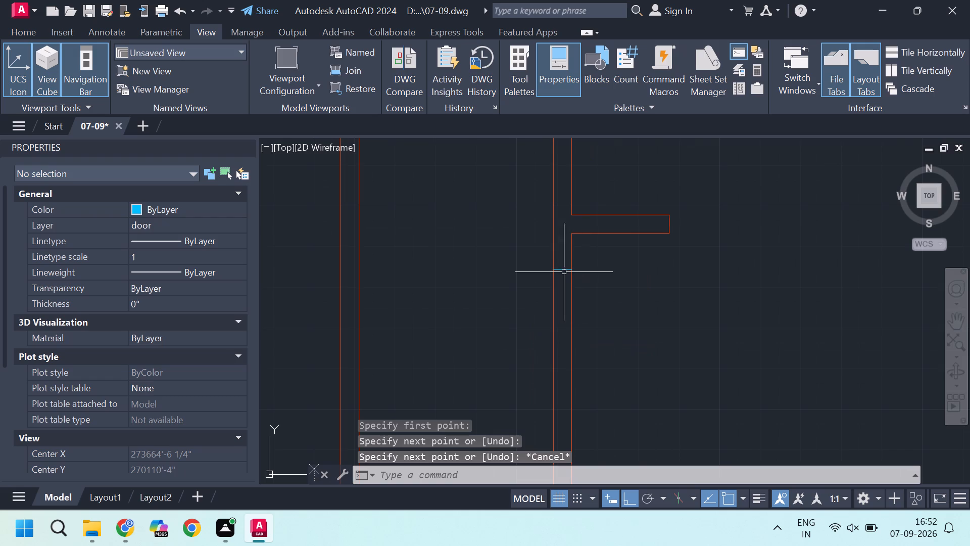
click(565, 271)
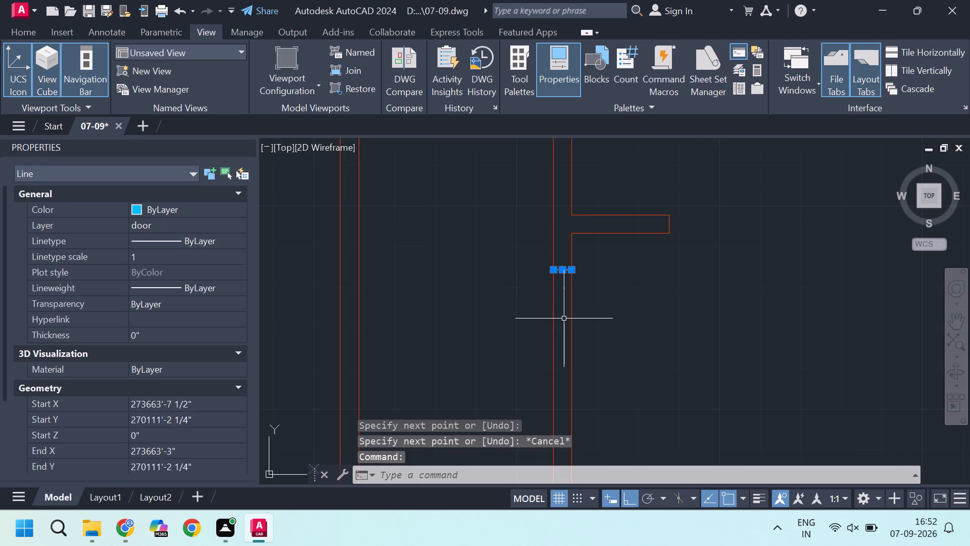
text(co)
key(Return)
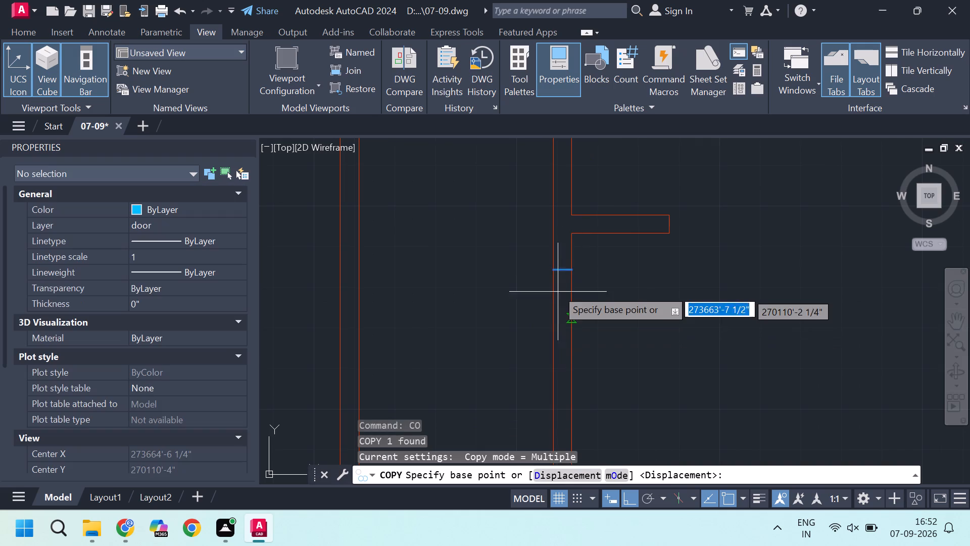
click(571, 274)
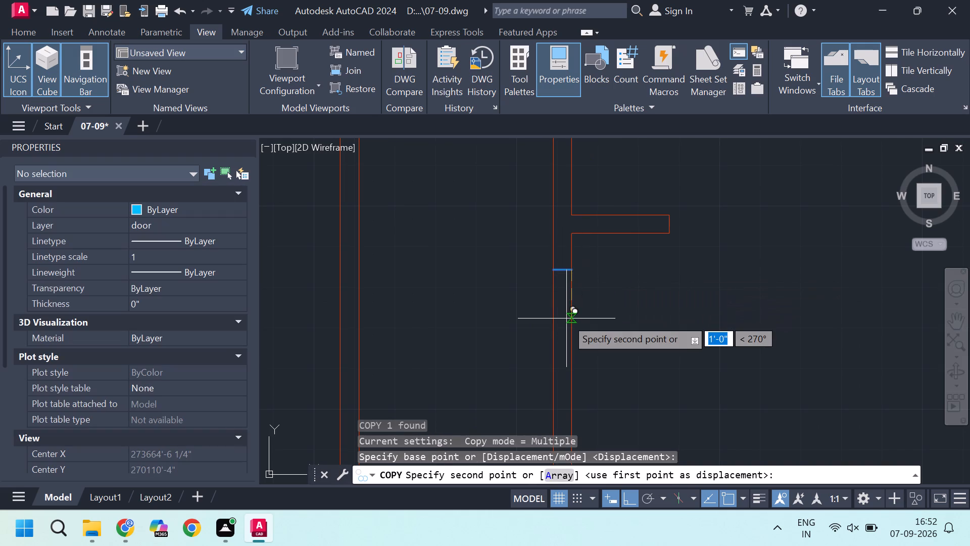
key(3)
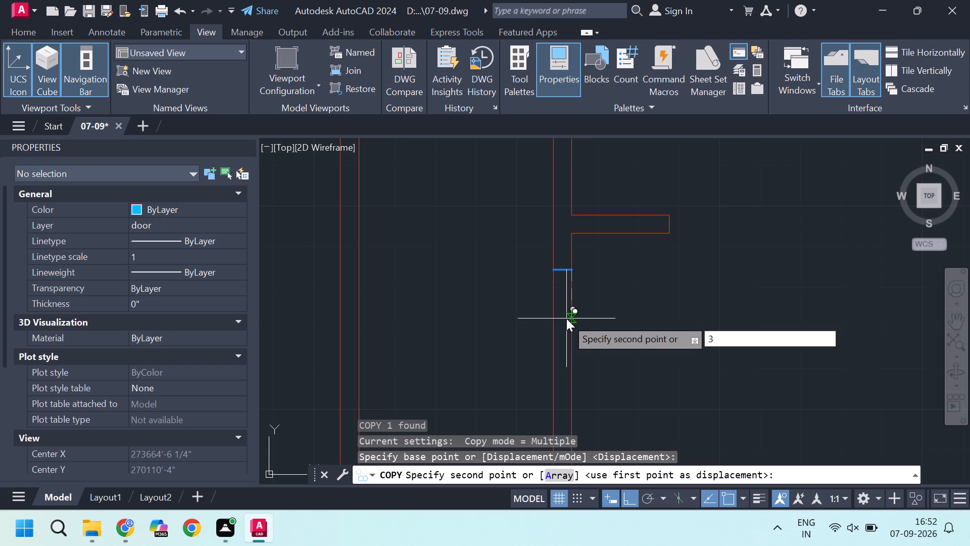
key(apostrophe)
key(Return)
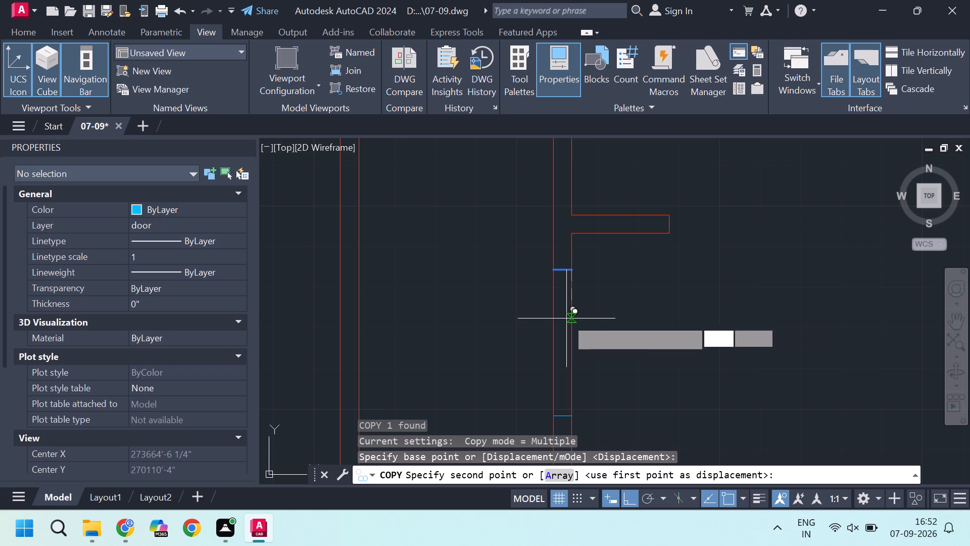
scroll(566, 318, down, 1)
scroll(572, 338, up, 2)
key(Escape)
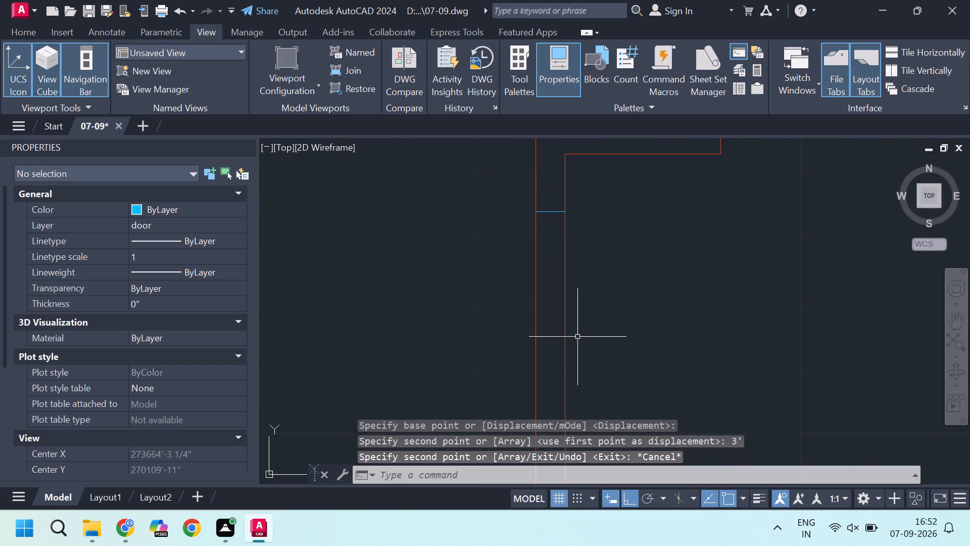
Trim both partition faces between the two jamb lines to cut the door opening.
text(tr)
key(Return)
click(577, 337)
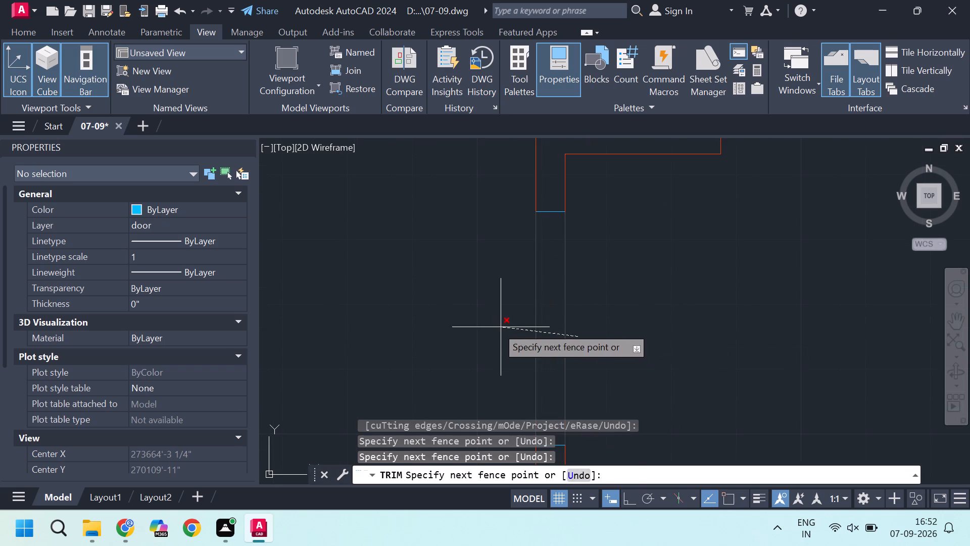
click(497, 327)
key(Escape)
Check the lower-right room's inner width along its top wall line, from the left wall's inner face to the right wall's inner face.
scroll(642, 314, down, 3)
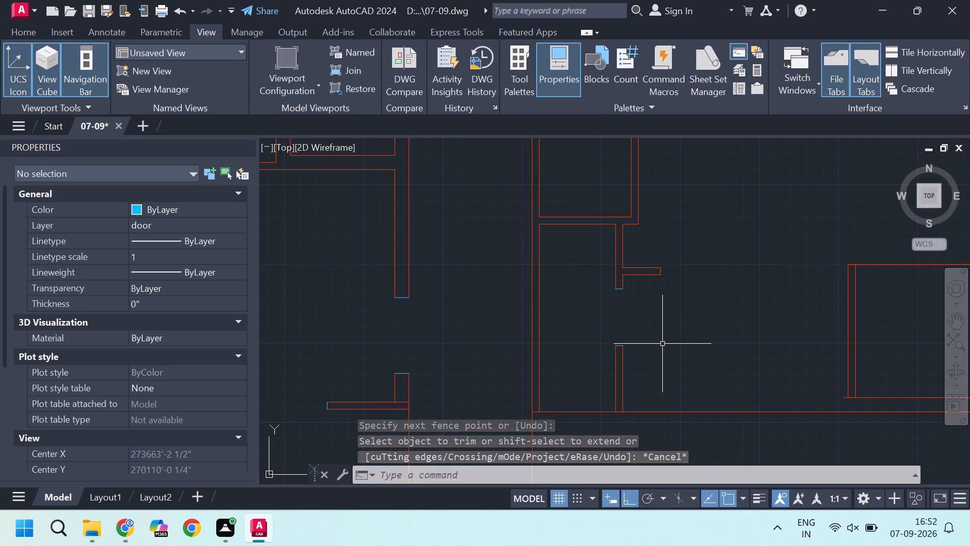
scroll(662, 344, down, 2)
scroll(680, 332, up, 1)
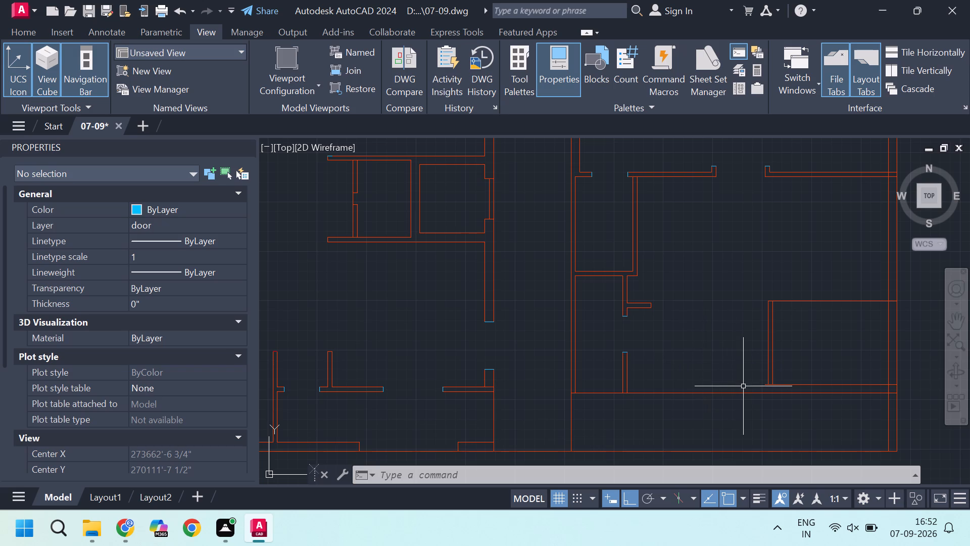
scroll(761, 400, up, 1)
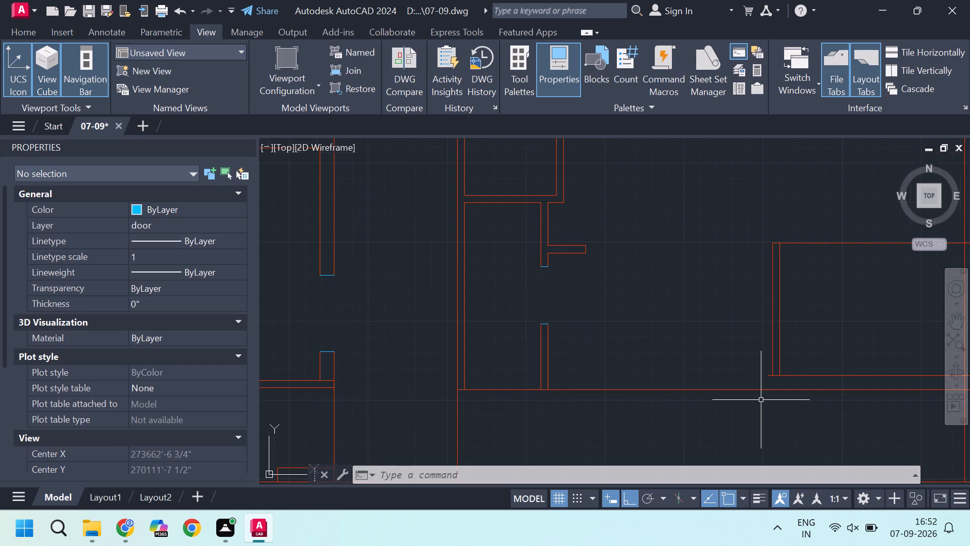
scroll(779, 392, down, 1)
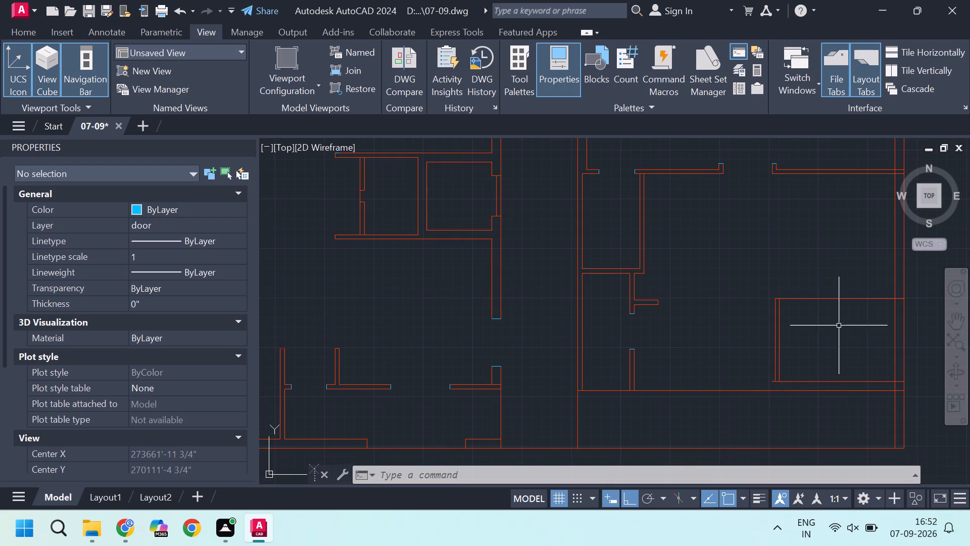
middle_drag(833, 330, 828, 330)
key(l)
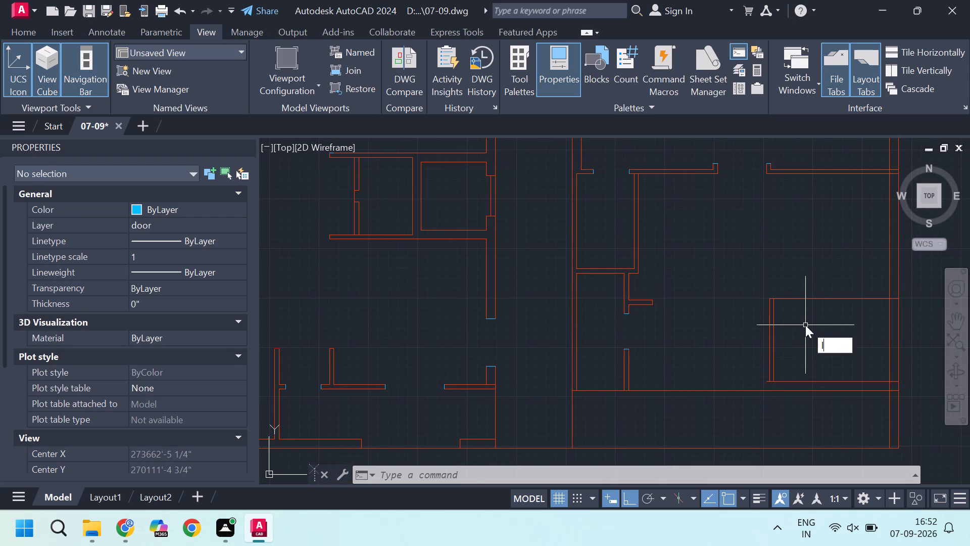
key(Return)
scroll(795, 307, up, 2)
click(742, 288)
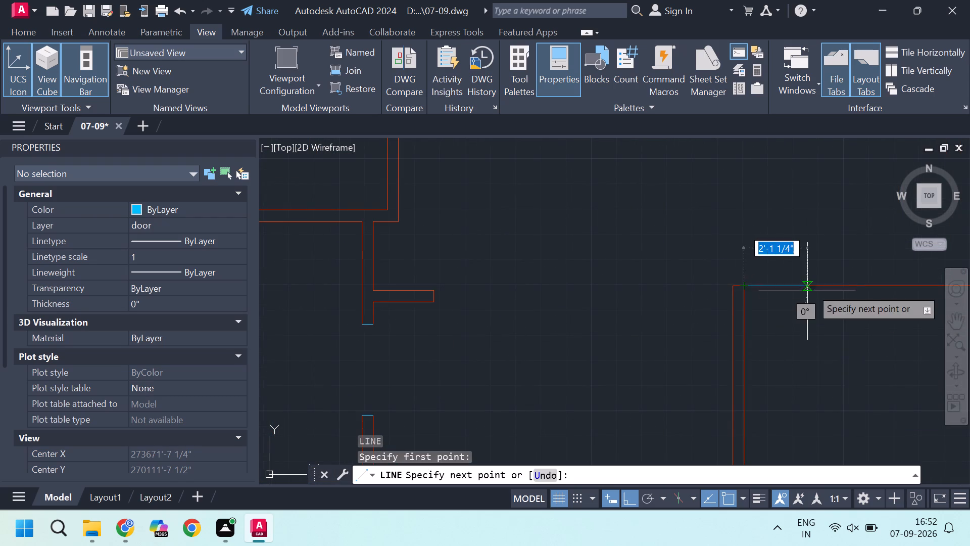
middle_drag(811, 288, 636, 289)
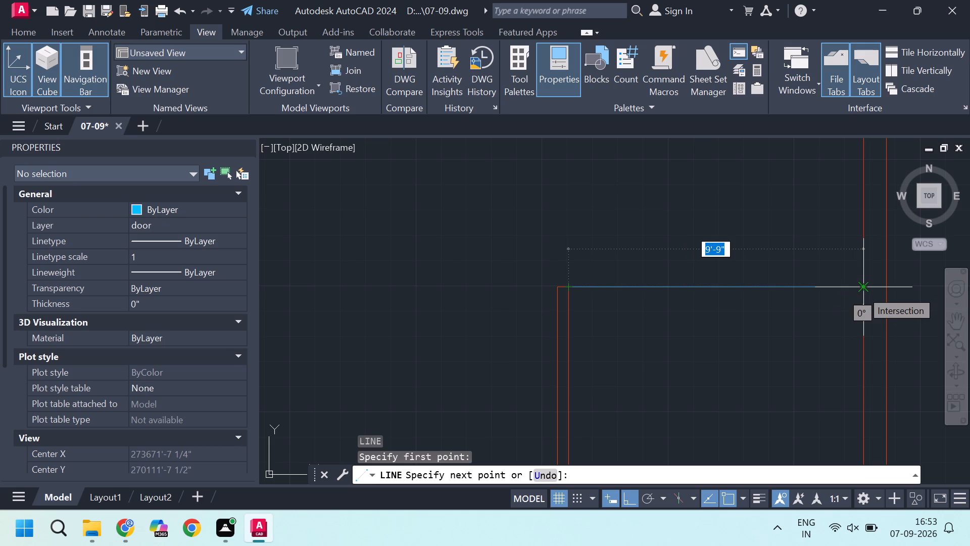
key(Escape)
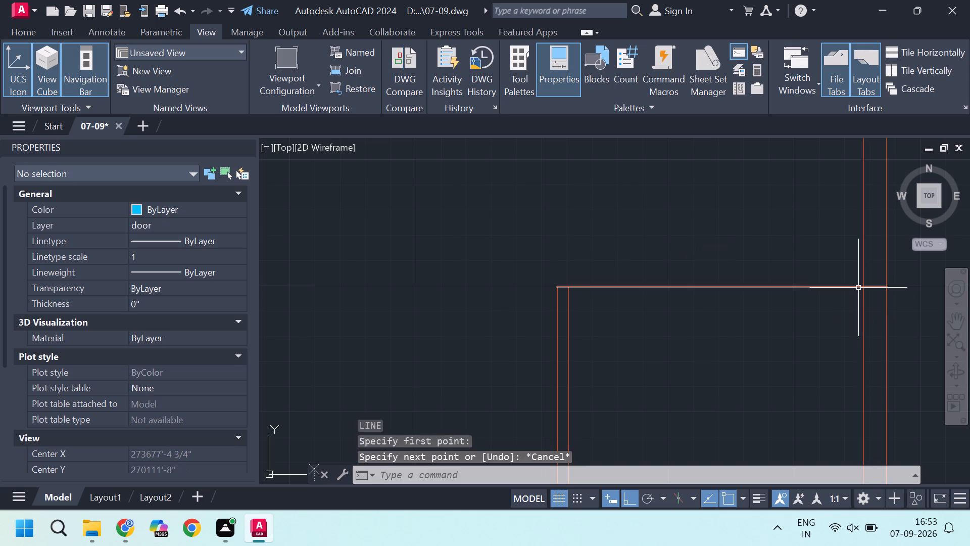
Shorten the lower-right room's top wall line so its right end meets the right wall's inner face.
click(858, 288)
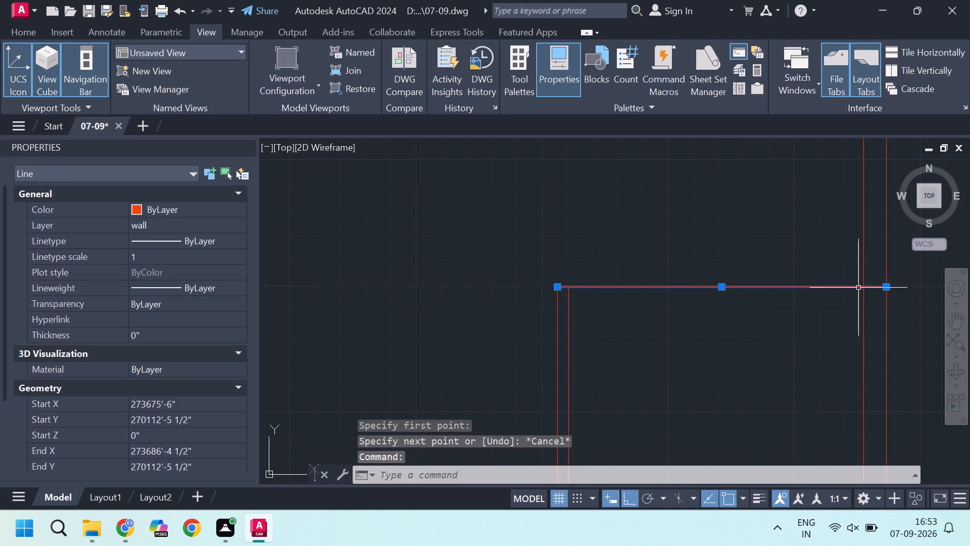
click(887, 286)
click(860, 288)
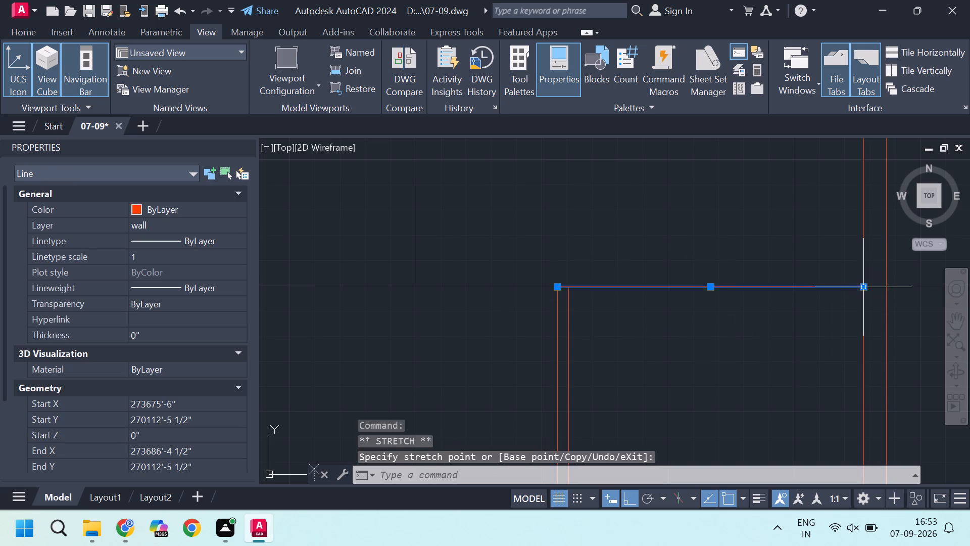
key(Escape)
Stretch the left end of the room's top wall line to make the line 8'9" long.
click(785, 287)
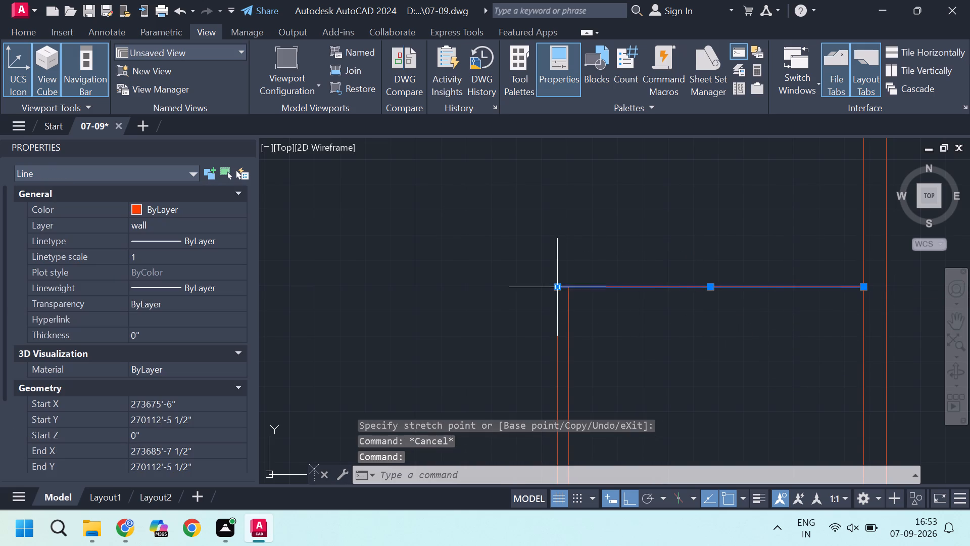
click(560, 287)
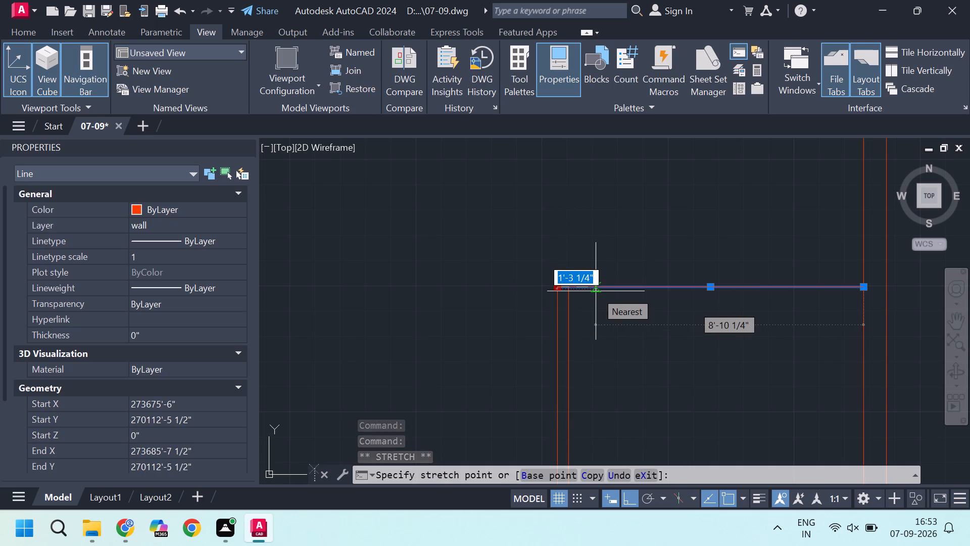
key(Tab)
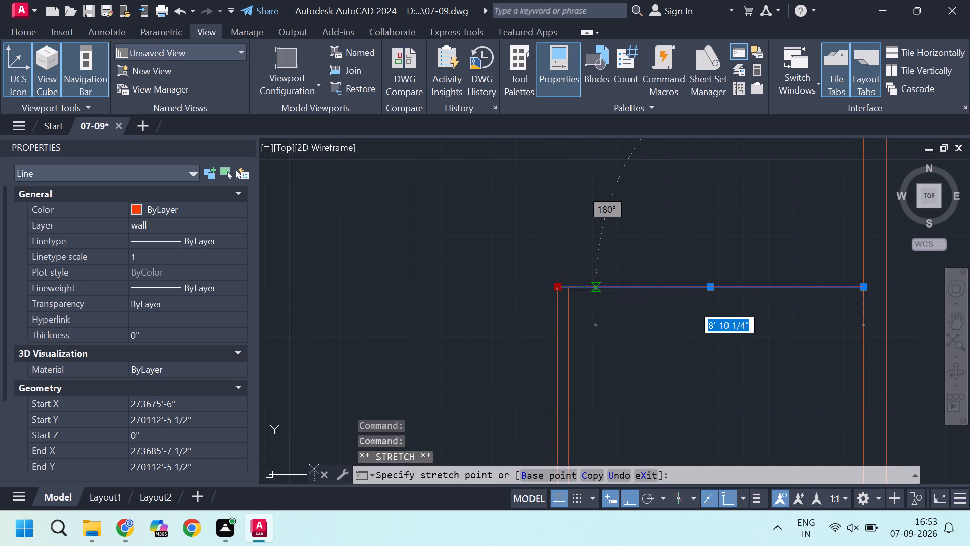
text(8'9)
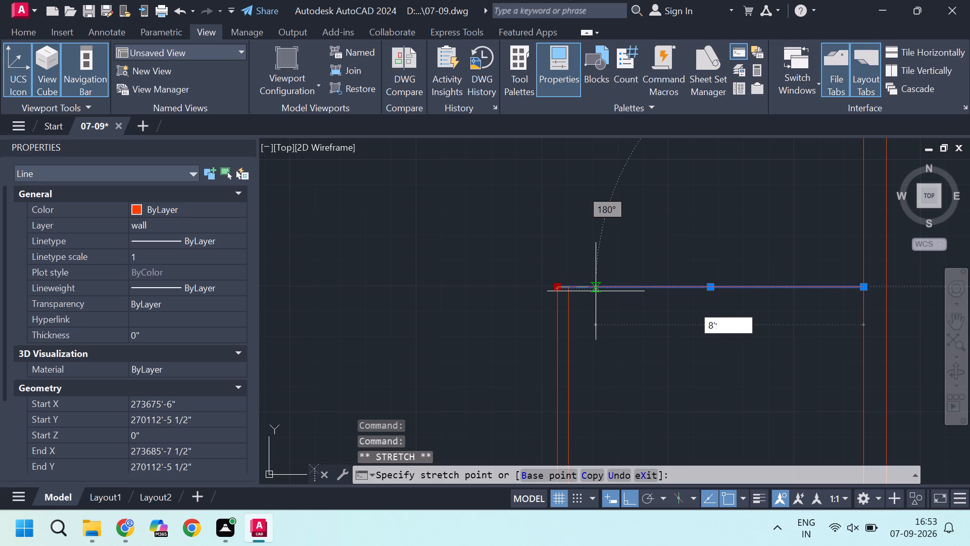
key(Return)
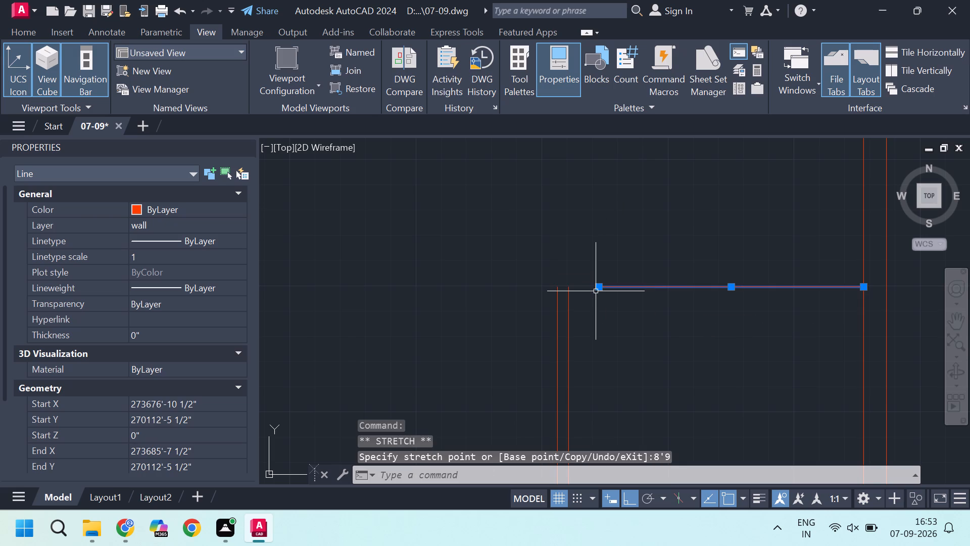
key(Escape)
Move the room's two left vertical wall lines so the inner face's top endpoint meets the left end of the top wall line.
scroll(538, 302, down, 1)
click(527, 279)
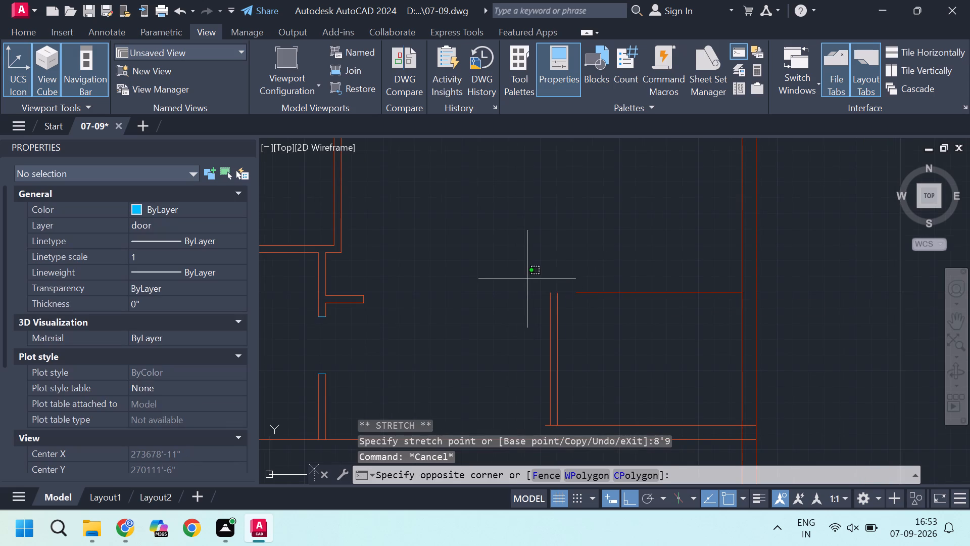
click(585, 433)
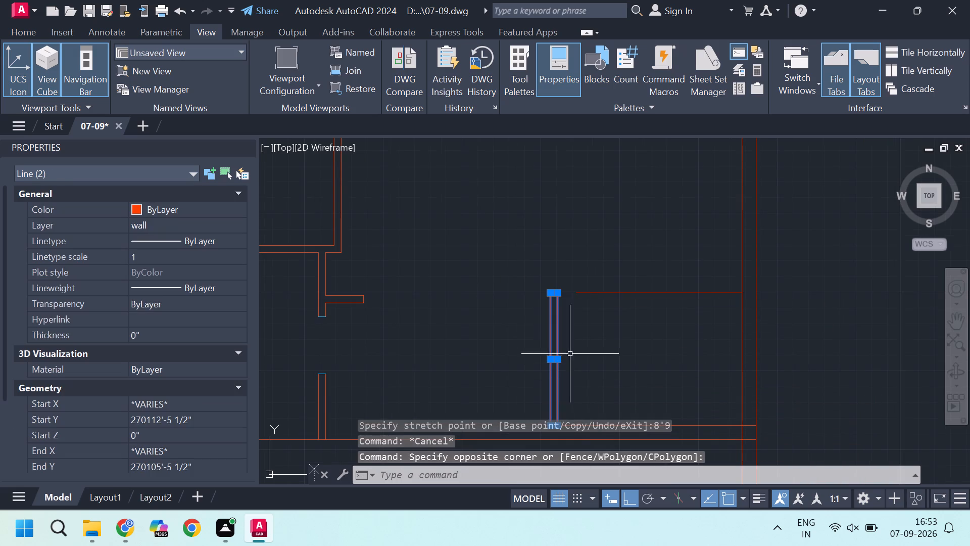
scroll(568, 341, up, 1)
scroll(554, 289, up, 2)
key(m)
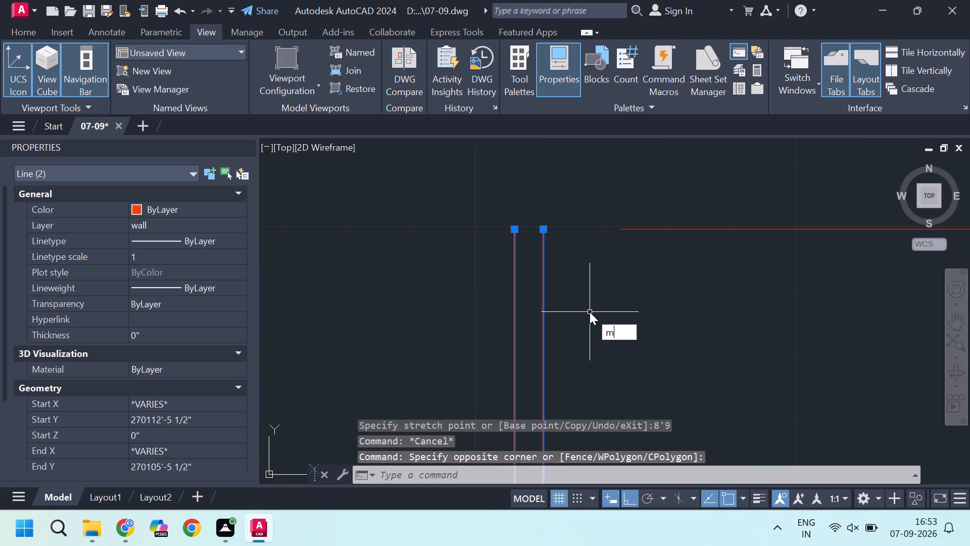
key(Return)
click(545, 232)
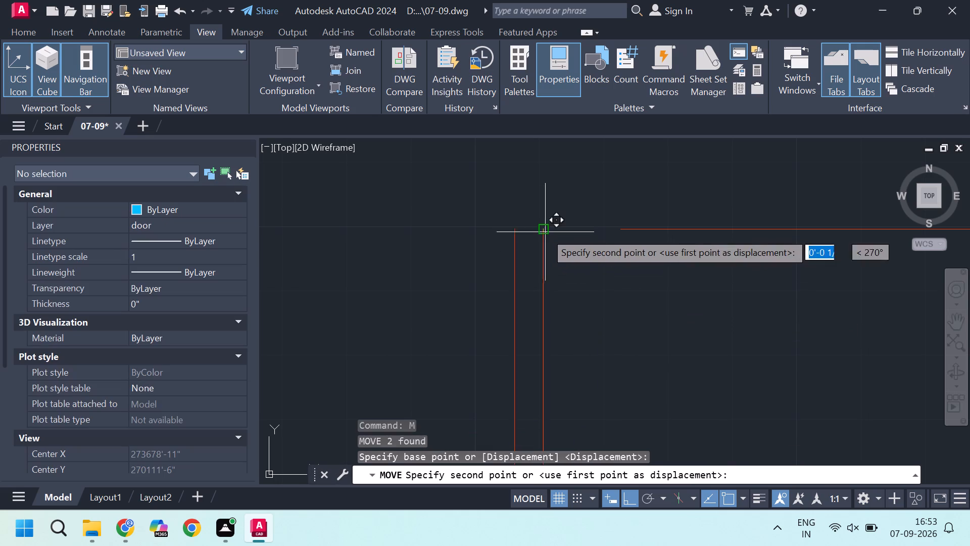
click(617, 233)
key(Escape)
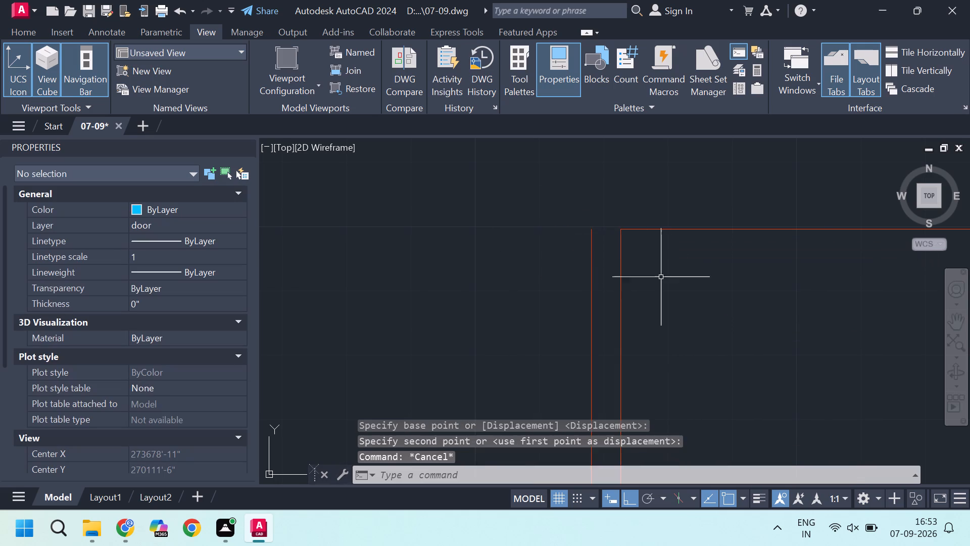
Extend the lower-right room's top wall line so its left end meets the left wall's outer face.
scroll(661, 277, down, 4)
scroll(675, 331, up, 1)
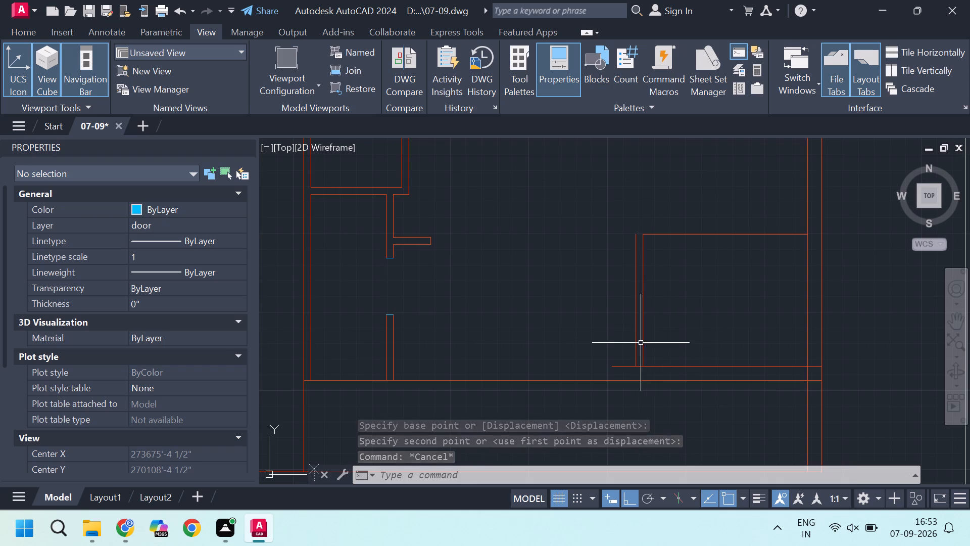
scroll(623, 356, up, 1)
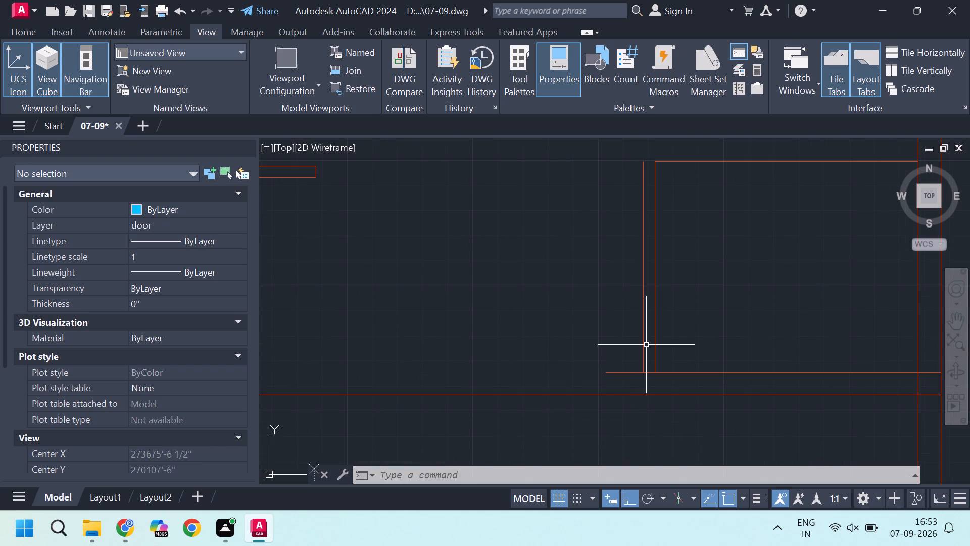
middle_drag(674, 187, 684, 263)
click(683, 239)
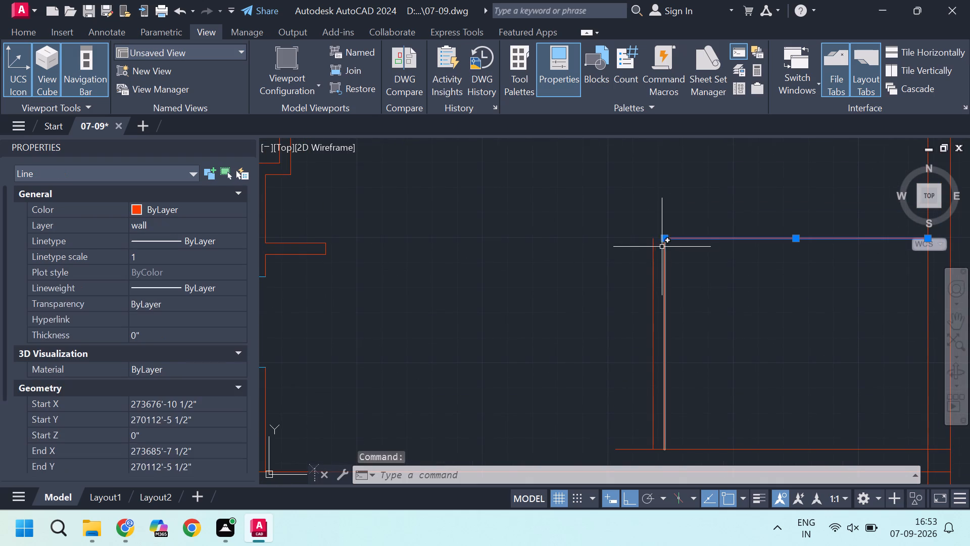
click(664, 239)
click(648, 242)
key(Escape)
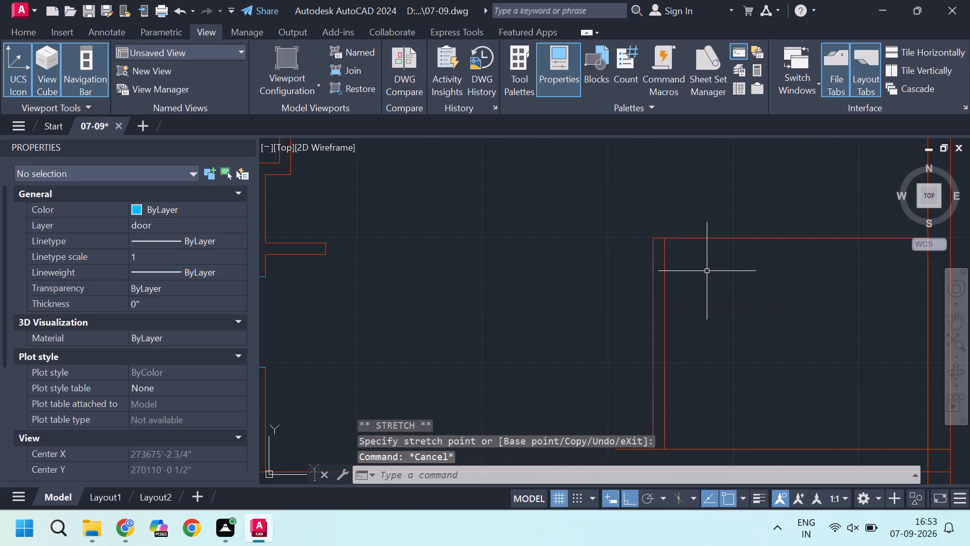
Offset the outer line of the lower-right room's left wall 3' to the left, outside the room.
scroll(691, 329, down, 2)
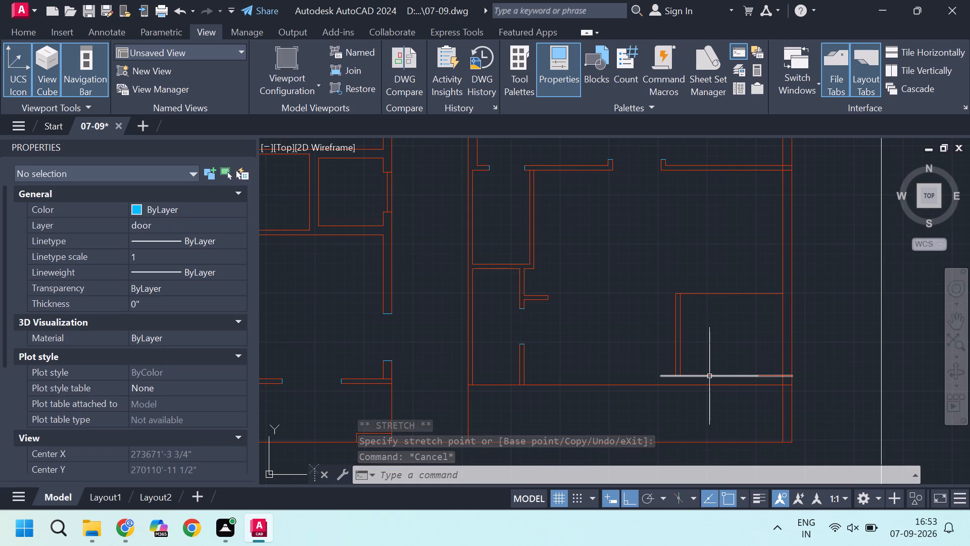
scroll(675, 400, up, 1)
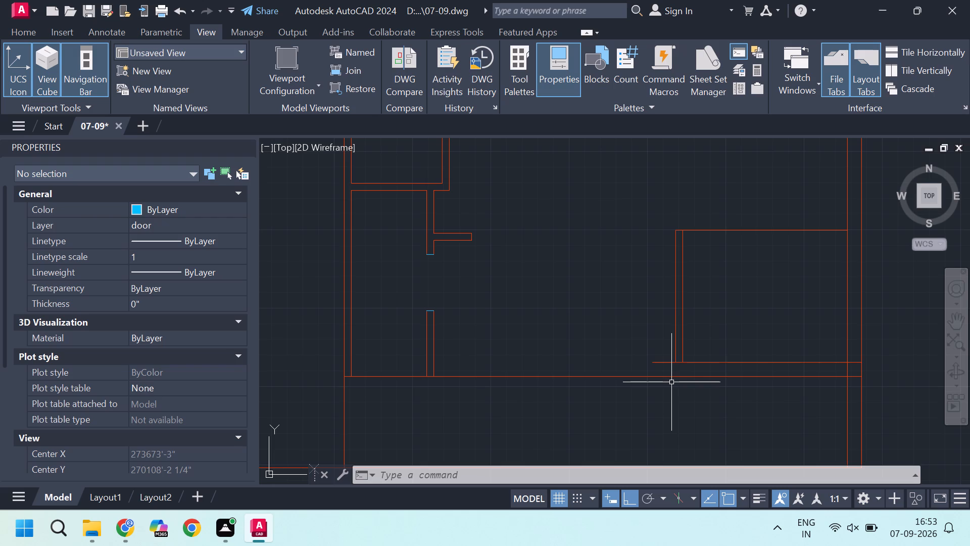
scroll(661, 359, up, 1)
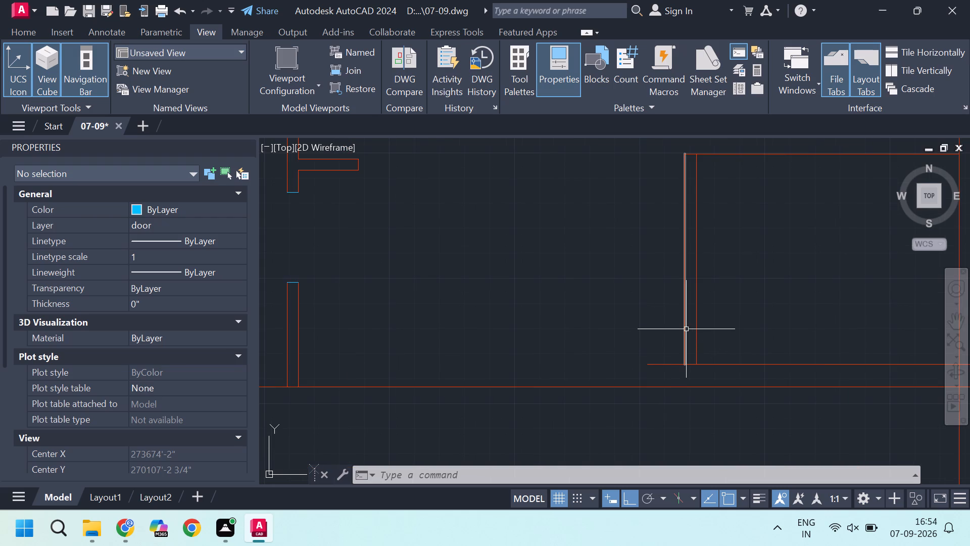
click(686, 329)
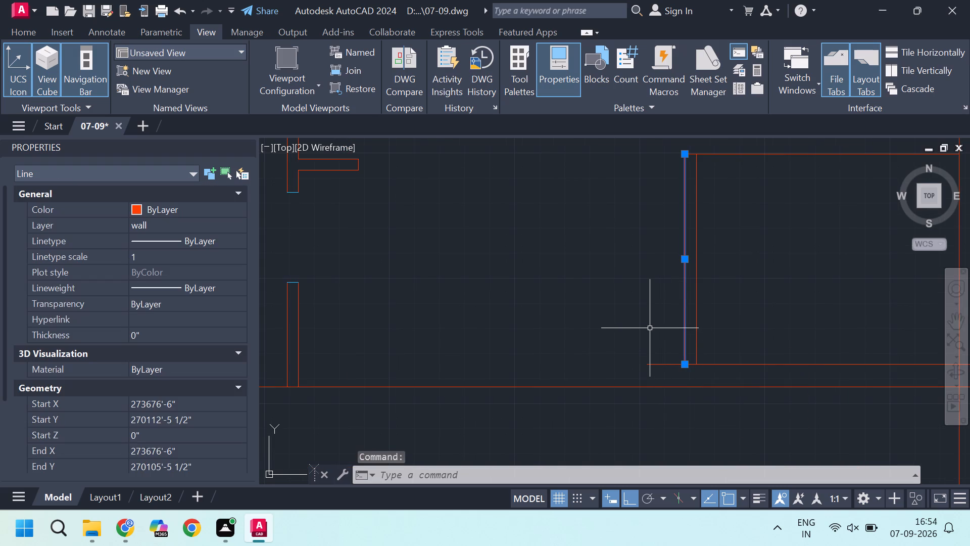
key(o)
key(Return)
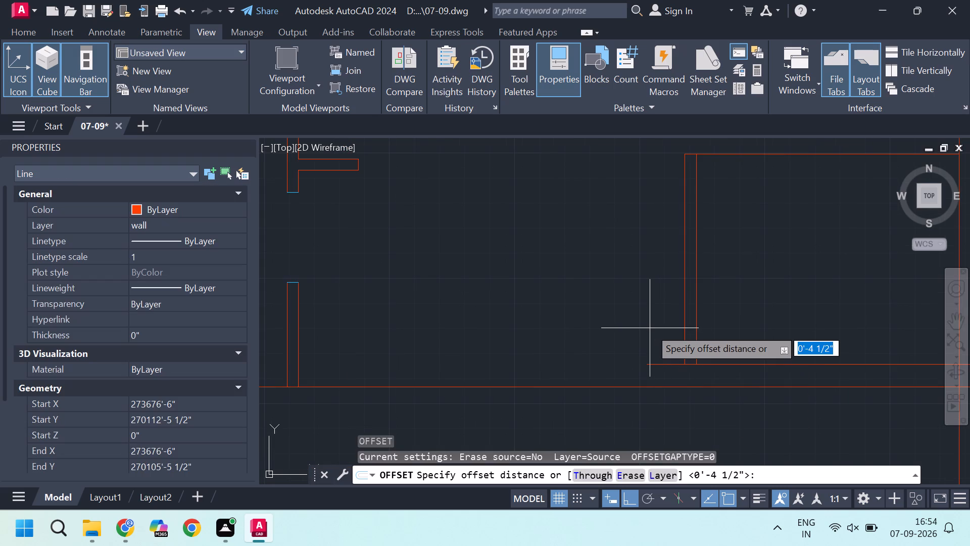
text(3')
key(Page_Down)
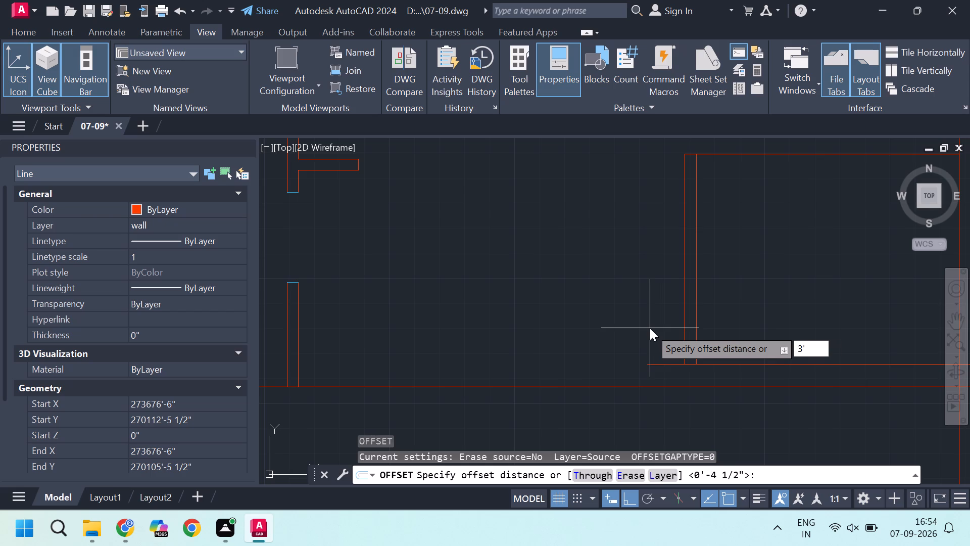
key(Return)
click(650, 328)
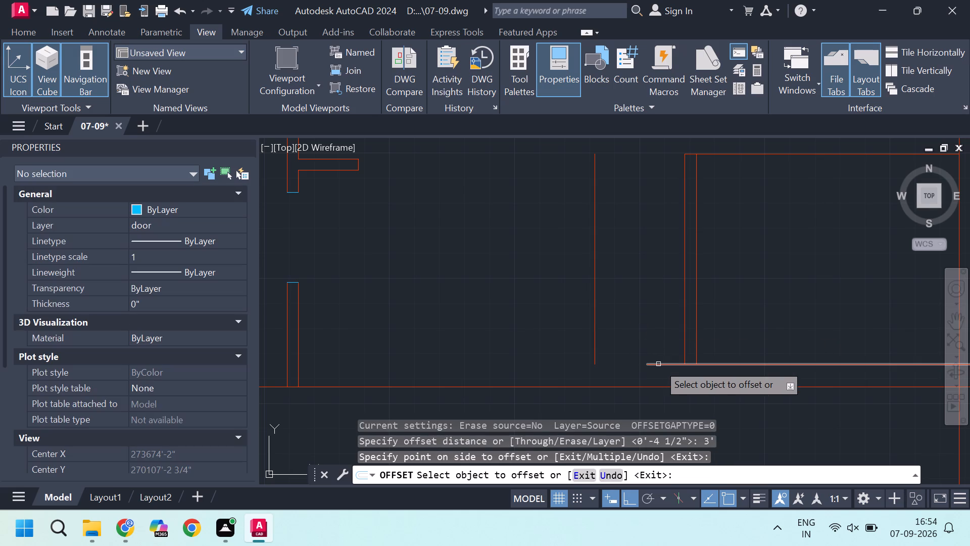
key(Escape)
Extend the room's bottom wall line left to meet the bottom end of the vertical line offset outside the room.
click(658, 364)
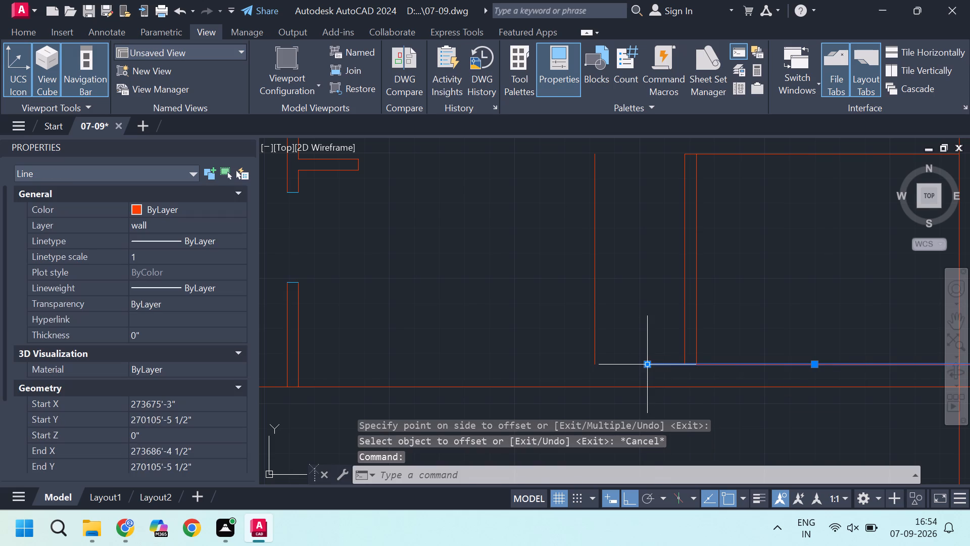
click(648, 366)
click(594, 366)
key(Escape)
Shorten the offset vertical line from its top end to a length of 4'.
scroll(632, 362, down, 1)
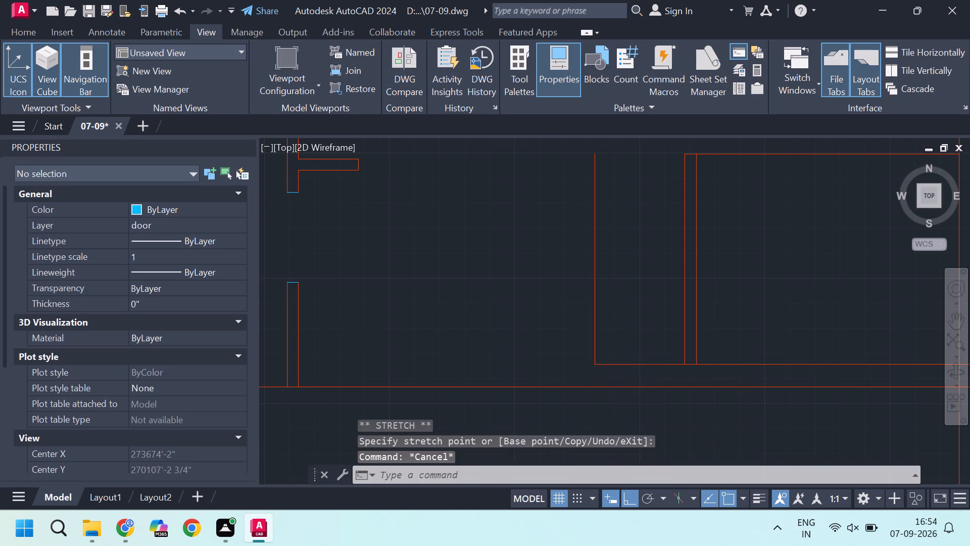
scroll(632, 362, down, 1)
scroll(630, 326, up, 2)
click(599, 289)
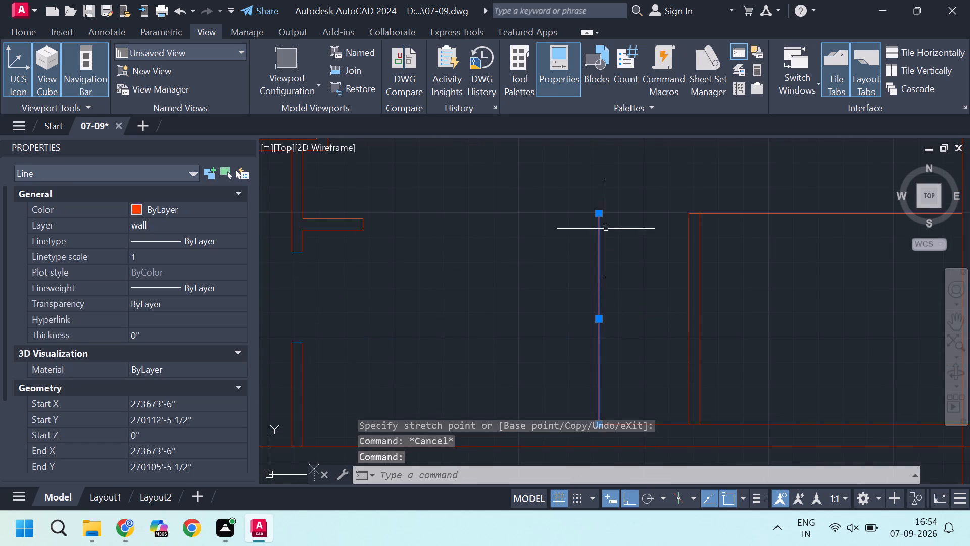
drag(597, 214, 597, 219)
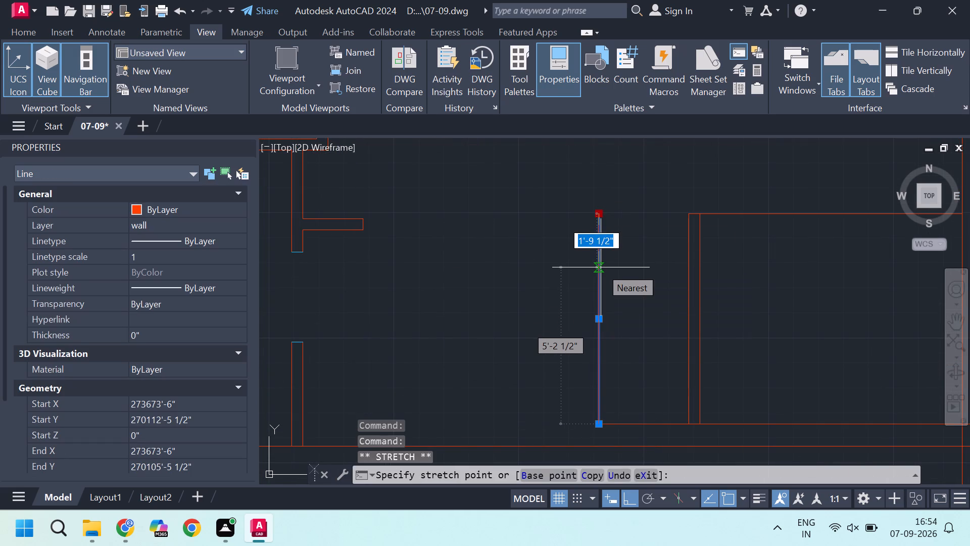
key(Tab)
text(4')
key(Return)
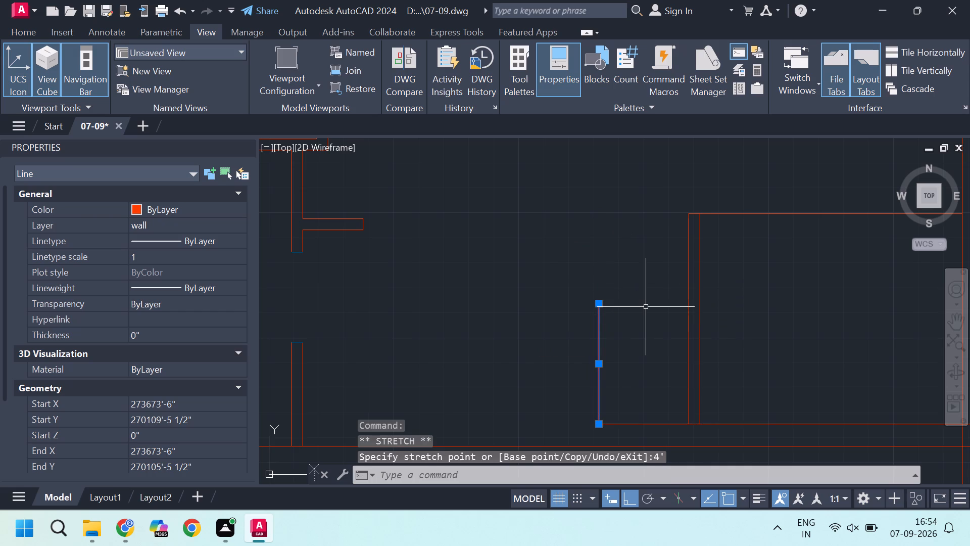
key(Escape)
Offset the 4' vertical line 4.5" to the left to form the stub wall's second face.
click(600, 314)
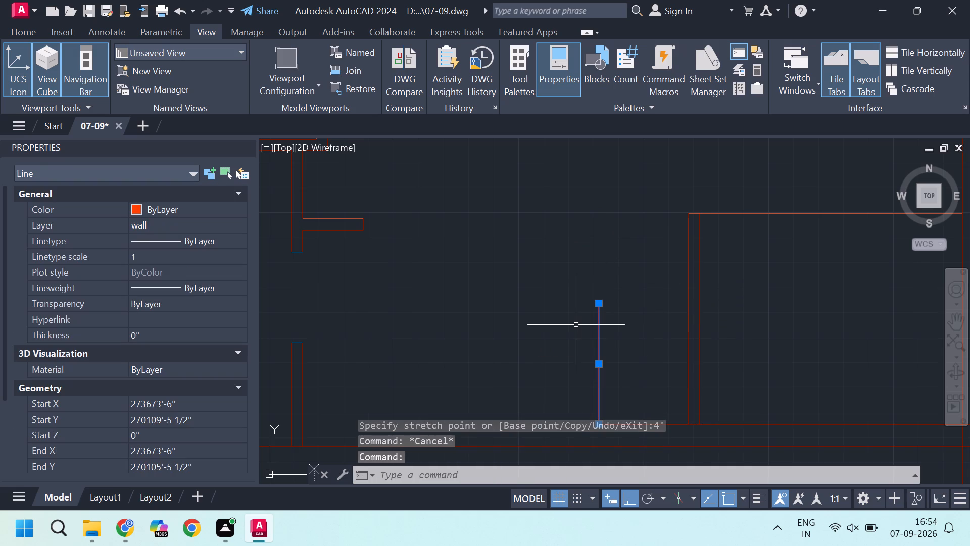
key(o)
key(Return)
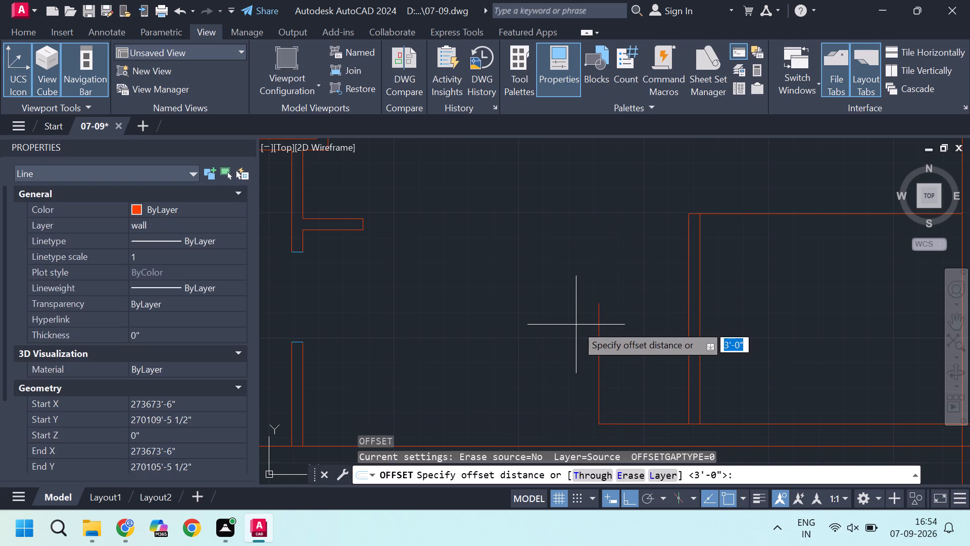
text(4.5)
key(Return)
click(576, 325)
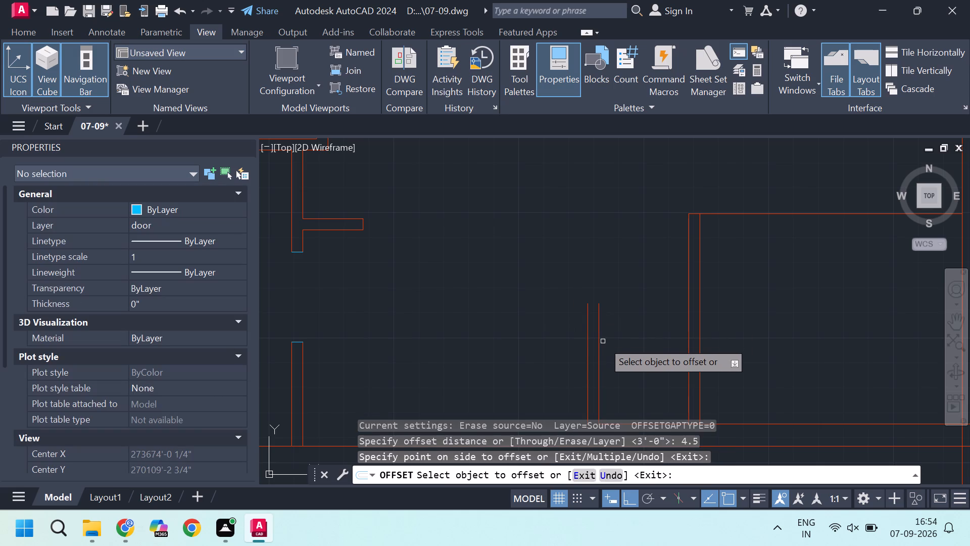
scroll(603, 341, down, 1)
scroll(614, 375, up, 1)
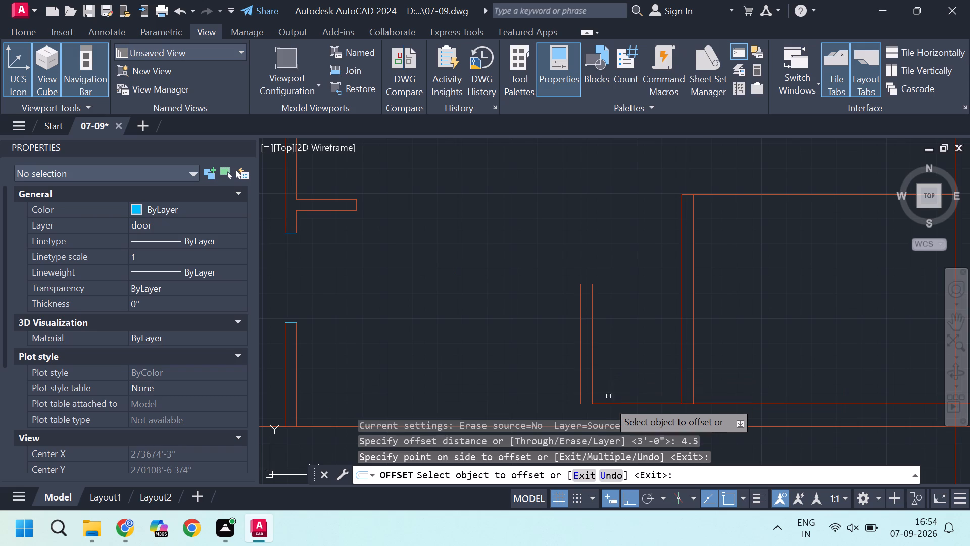
scroll(604, 409, up, 3)
key(Escape)
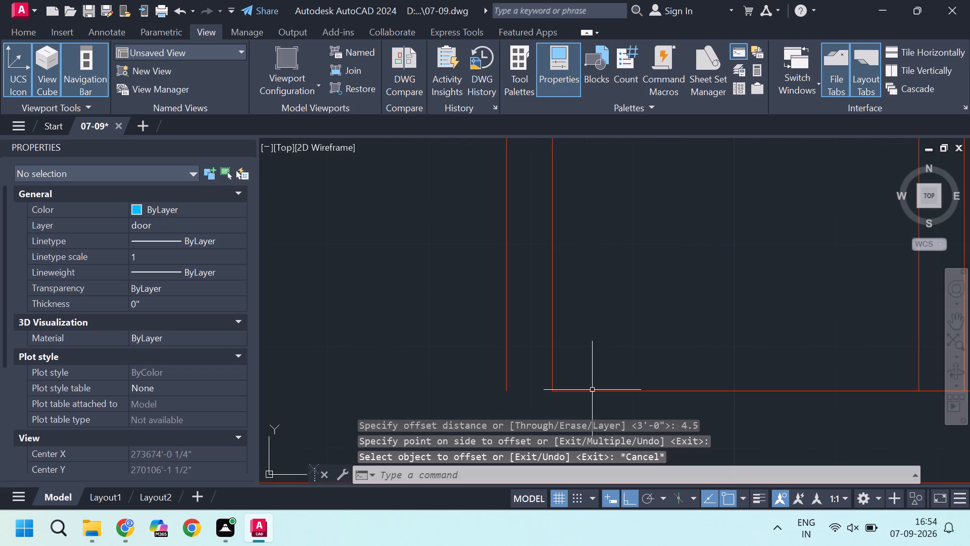
Extend the bottom wall line left to the bottom end of the stub wall's outer face.
click(592, 390)
click(553, 395)
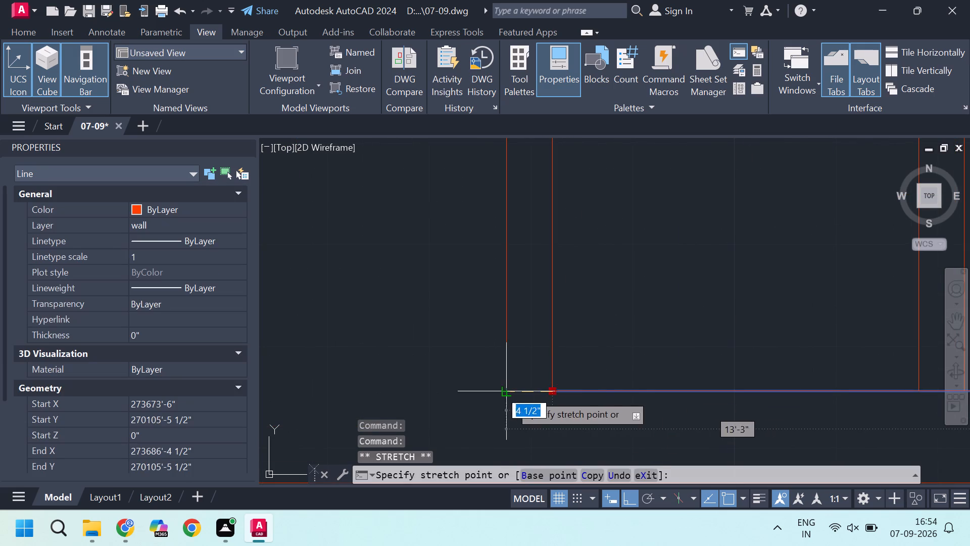
click(510, 394)
key(Escape)
Draw a short line closing the top of the stub wall between its two vertical faces.
scroll(556, 403, down, 4)
scroll(564, 343, up, 1)
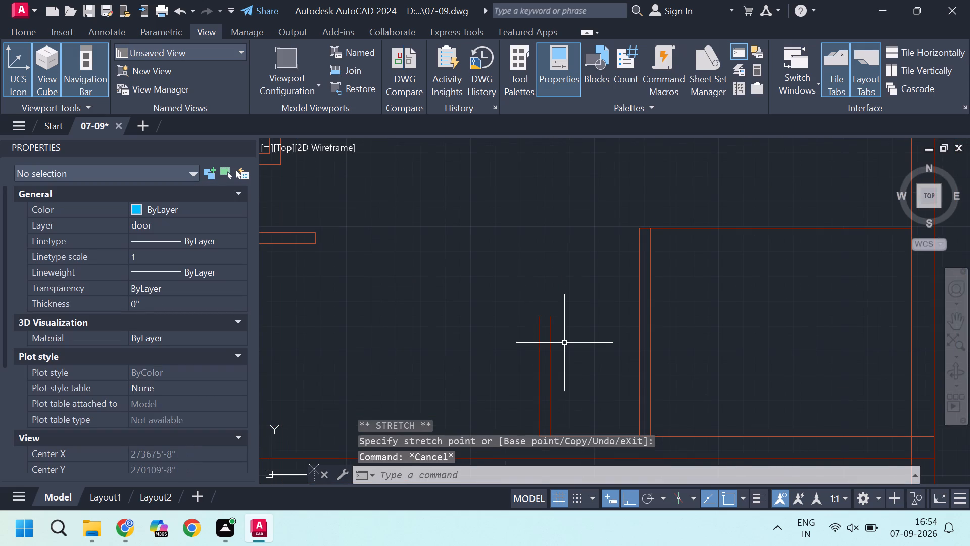
scroll(564, 343, up, 1)
key(l)
key(Return)
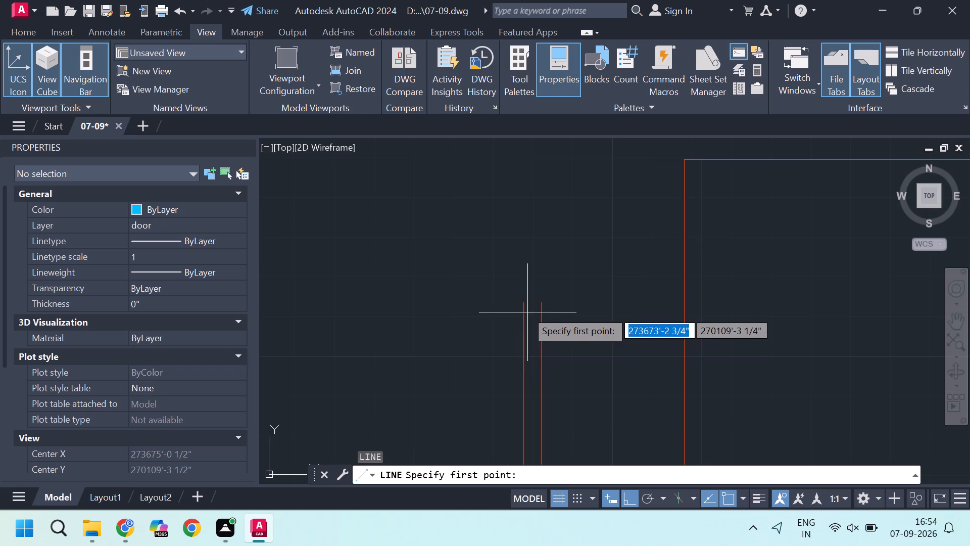
click(522, 303)
click(543, 303)
key(Escape)
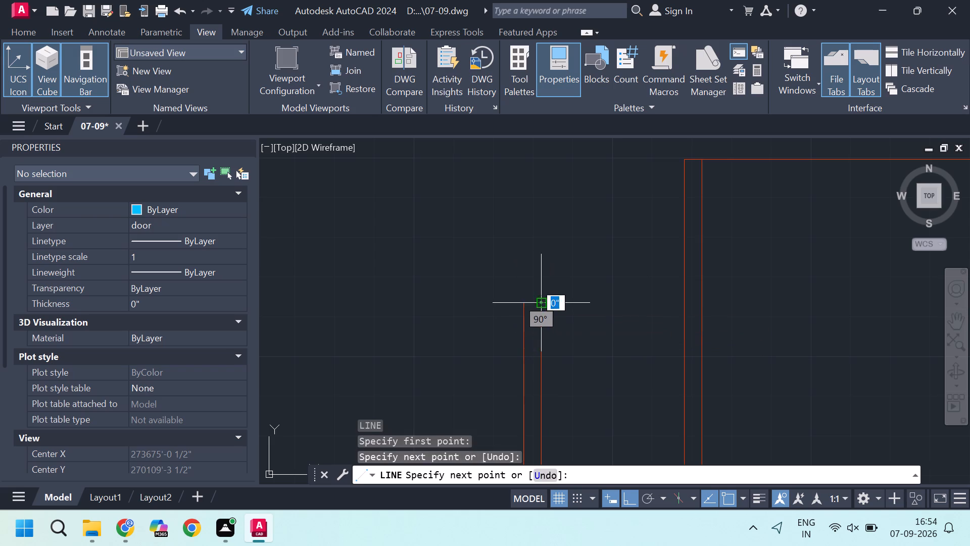
key(Escape)
Move the short line closing the stub wall's top to the wall layer.
click(497, 297)
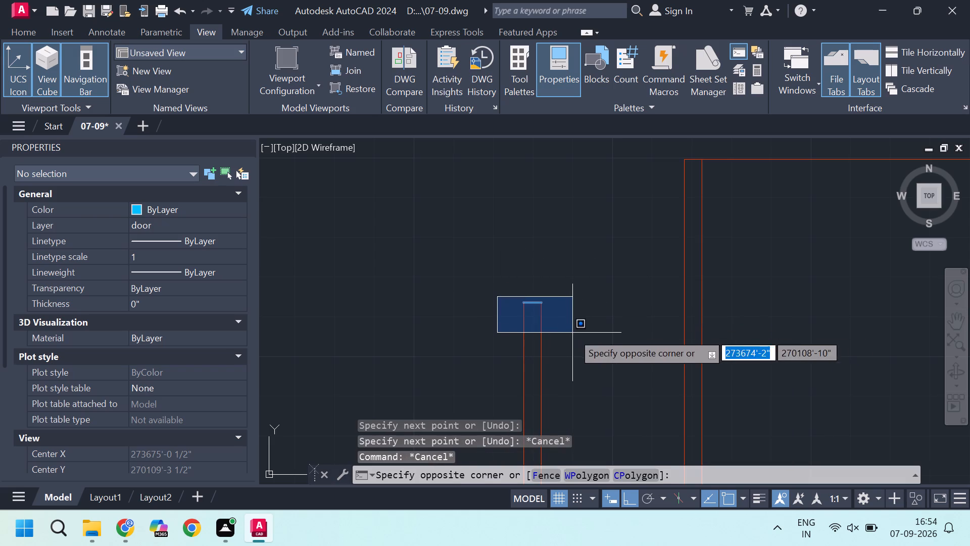
click(572, 333)
click(202, 227)
click(204, 222)
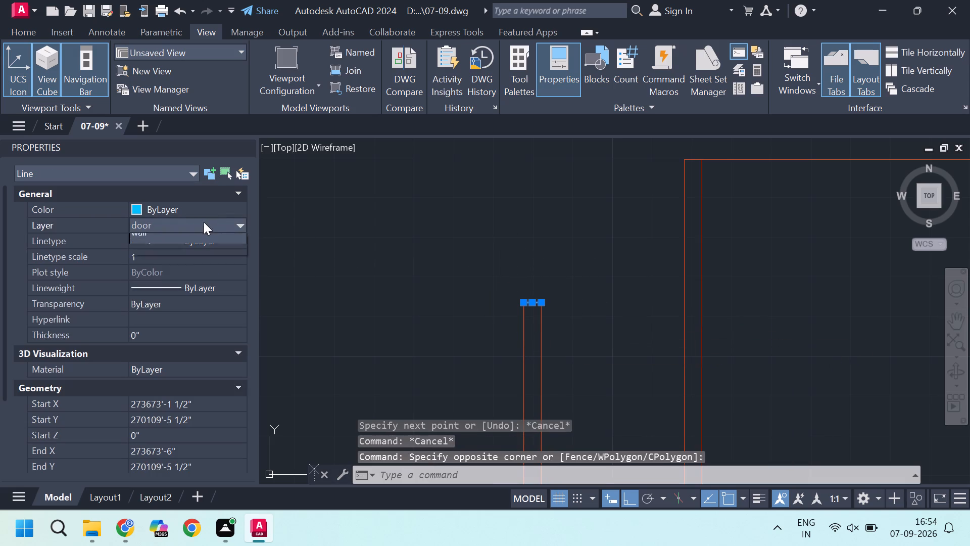
click(163, 328)
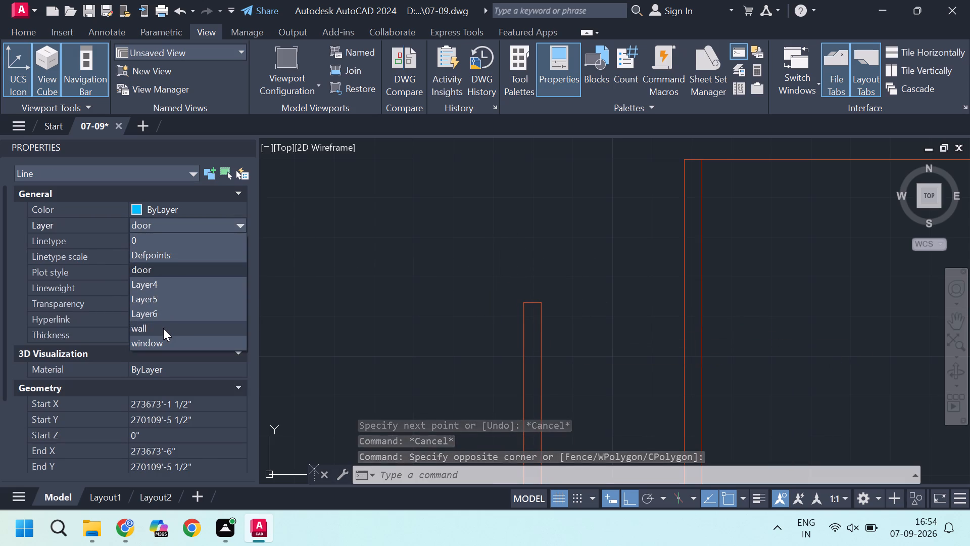
key(Escape)
key(Escape)
Check the depth of the strip below the lower-right room along the right wall's inner face, using a temporary line.
scroll(550, 311, down, 3)
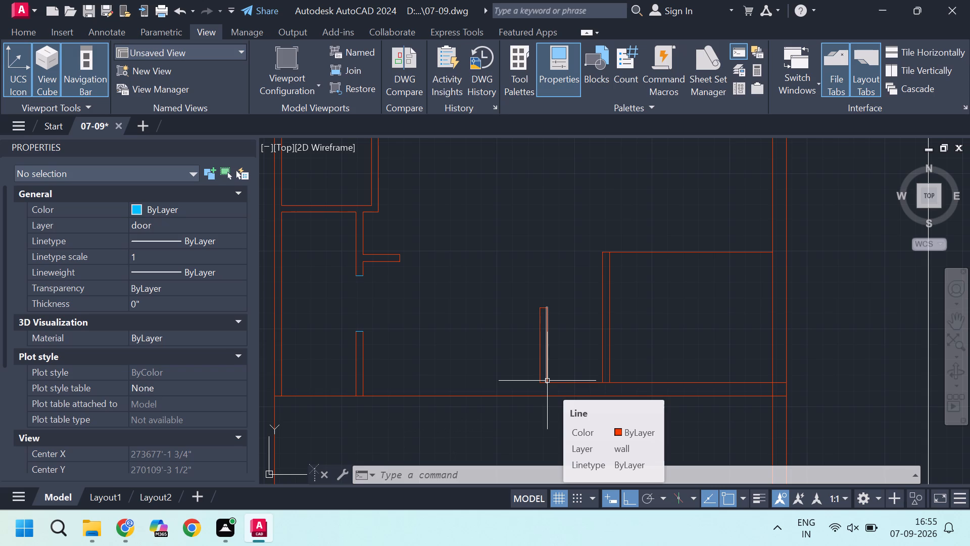
scroll(547, 381, down, 2)
scroll(534, 325, up, 1)
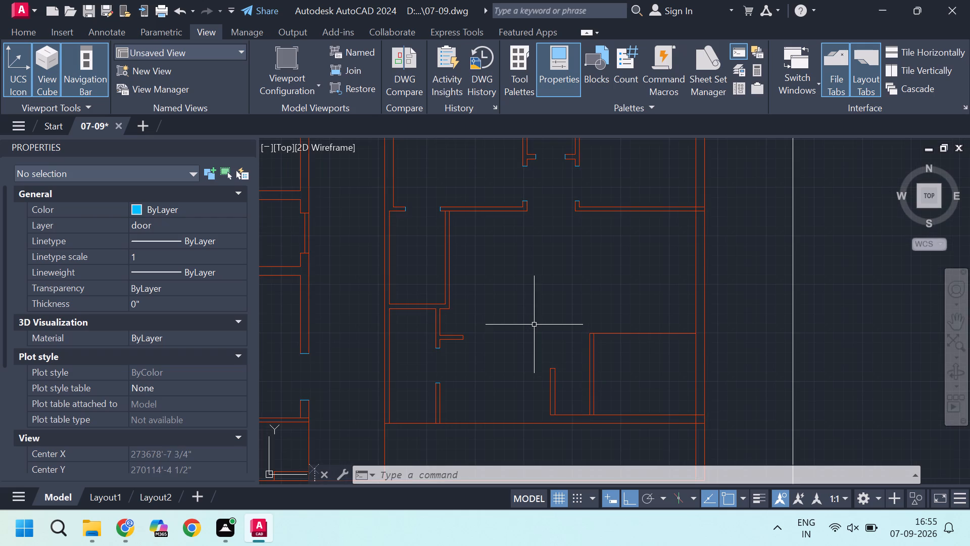
scroll(534, 325, down, 2)
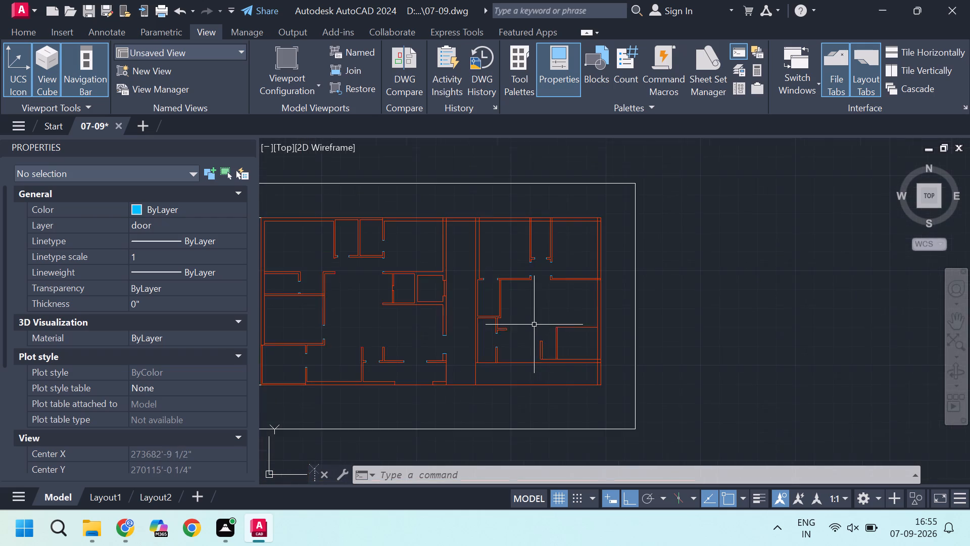
scroll(544, 360, up, 3)
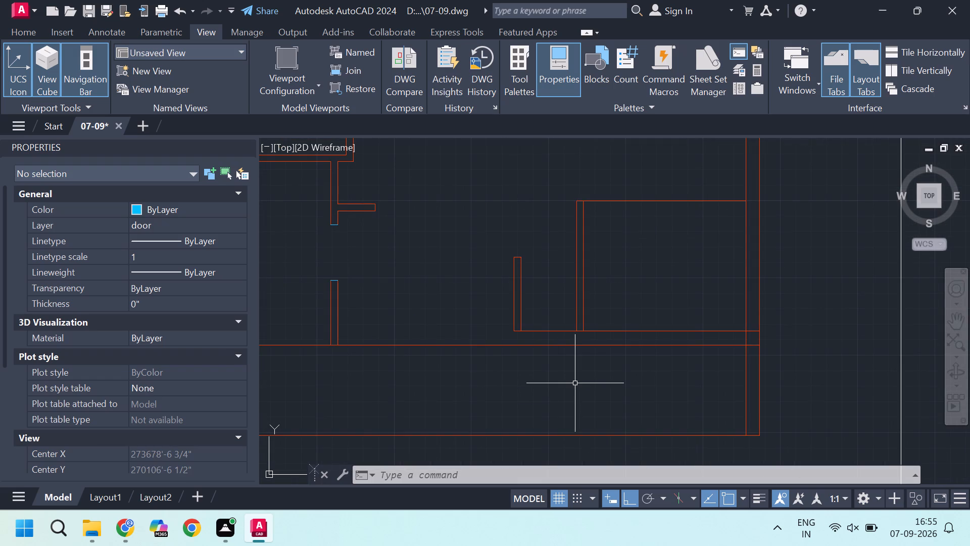
key(l)
key(Return)
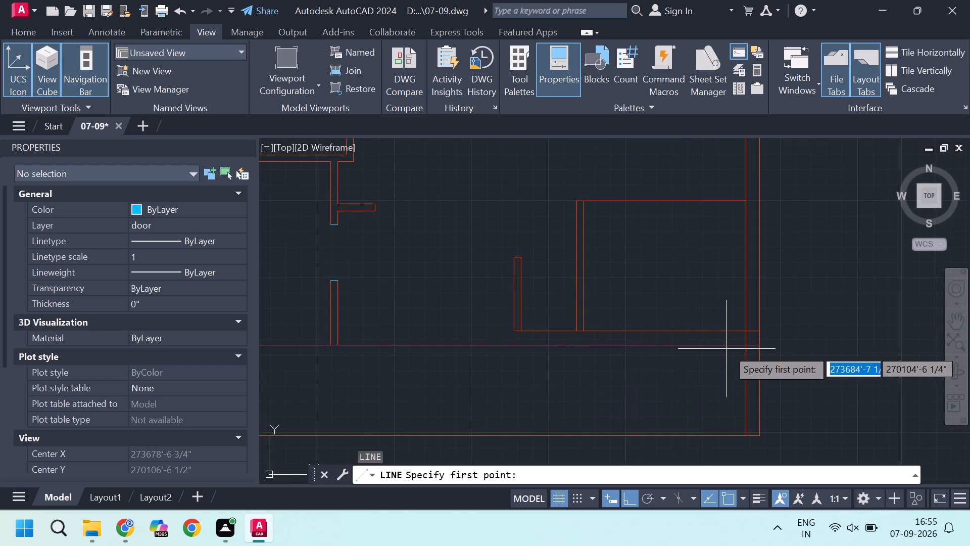
click(742, 348)
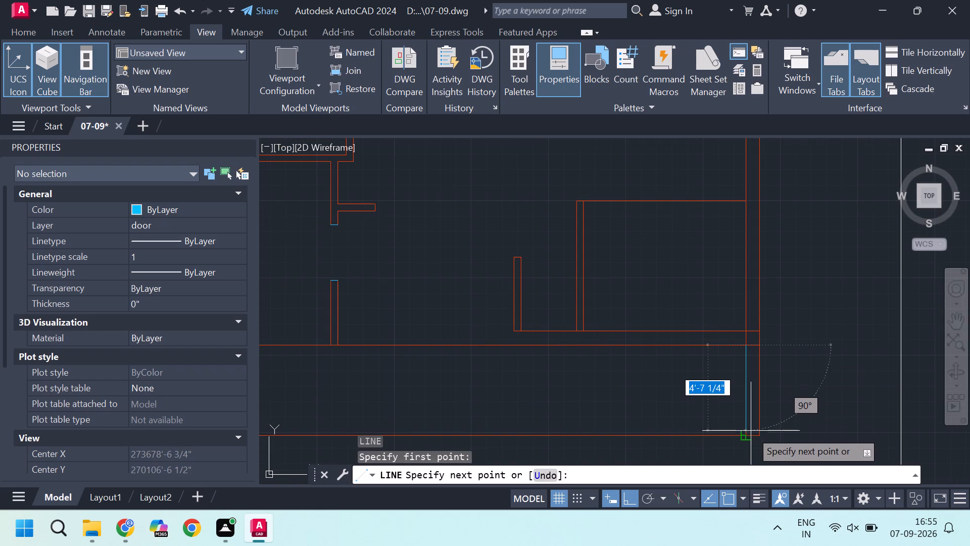
key(Escape)
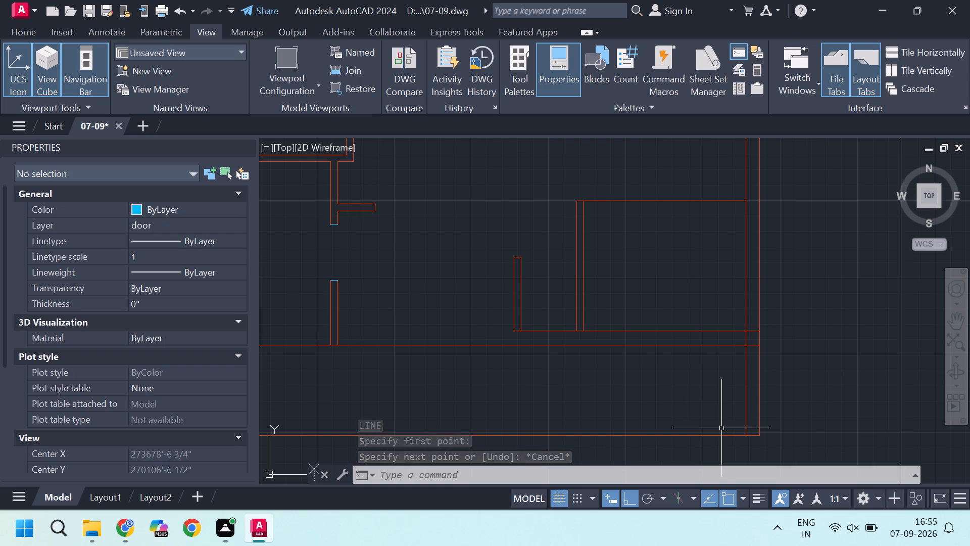
Trim the overlapping lines where the two thin partitions of the right block's small upper room meet the top outer wall.
scroll(721, 428, down, 1)
scroll(487, 373, up, 1)
scroll(597, 392, down, 1)
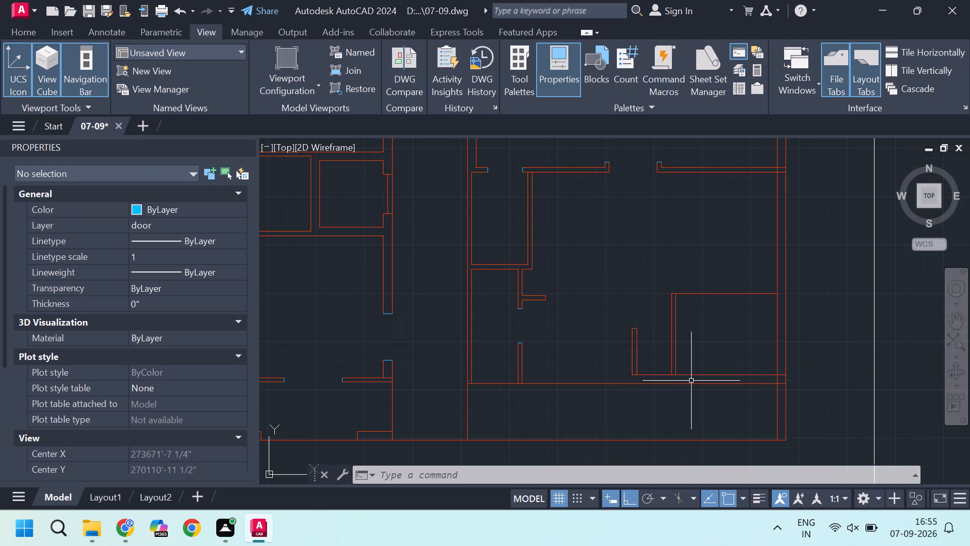
scroll(691, 381, down, 2)
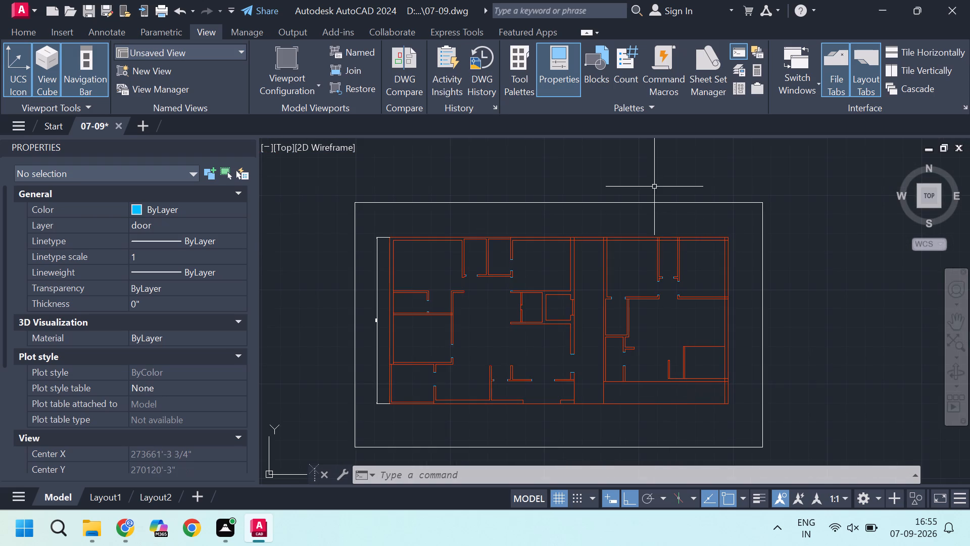
scroll(654, 184, up, 2)
scroll(714, 289, up, 1)
scroll(723, 311, down, 1)
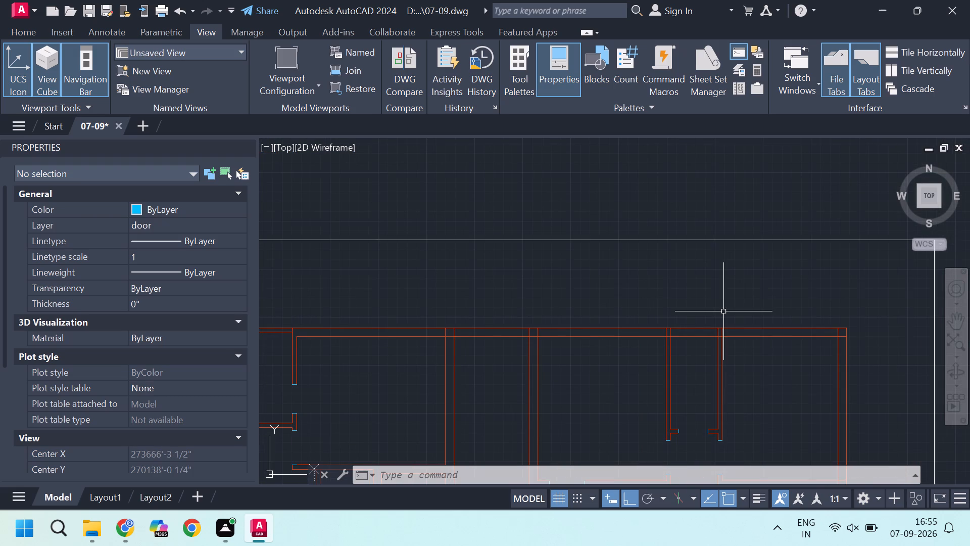
text(tr)
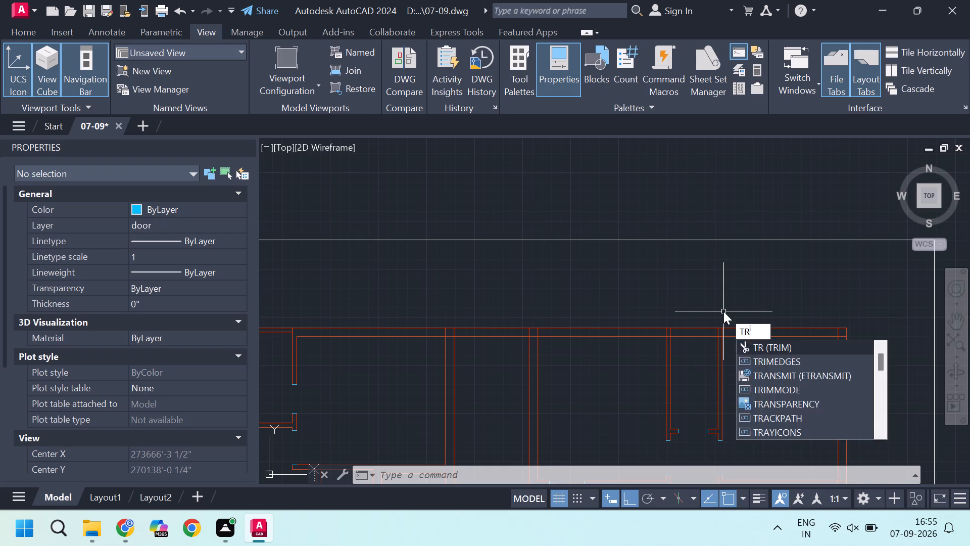
key(Return)
scroll(723, 334, up, 3)
click(745, 332)
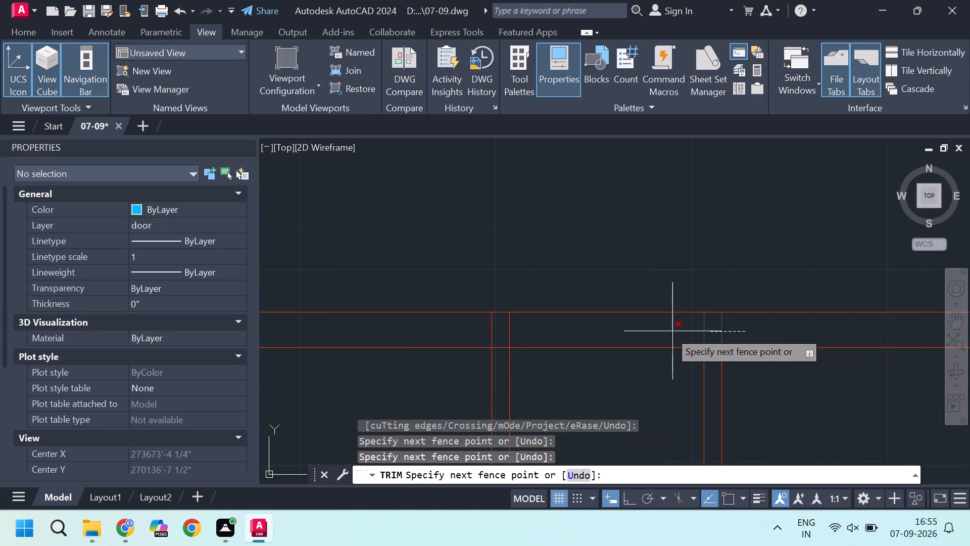
click(669, 331)
scroll(717, 340, up, 1)
click(703, 339)
click(712, 387)
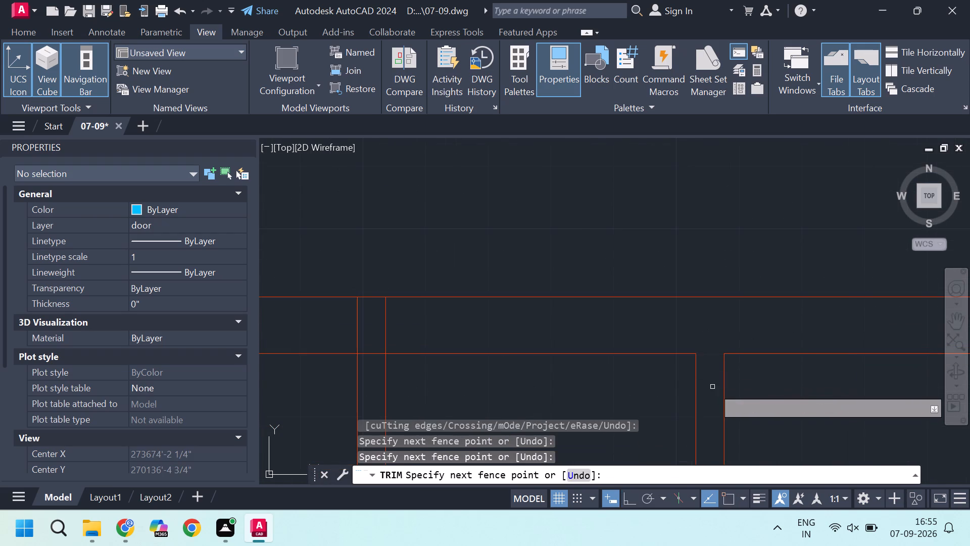
scroll(712, 387, down, 2)
scroll(533, 362, up, 2)
drag(711, 359, 701, 361)
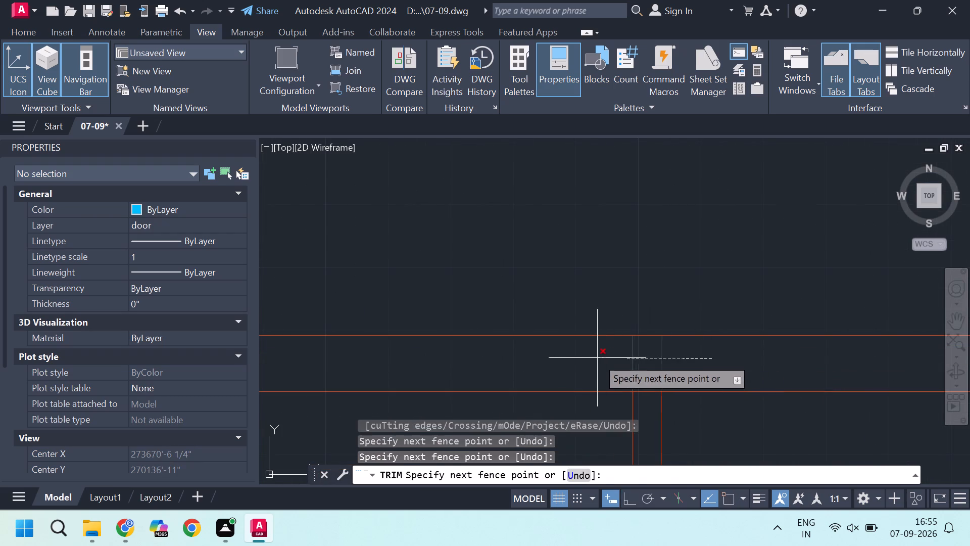
click(597, 358)
scroll(636, 370, up, 2)
drag(651, 377, 652, 385)
click(653, 440)
Trim the overlapping lines where the two thick walls flanking the central passage meet the top outer wall.
scroll(702, 371, down, 8)
scroll(559, 384, up, 3)
scroll(817, 338, up, 2)
click(812, 348)
click(686, 351)
drag(739, 358, 739, 364)
click(749, 406)
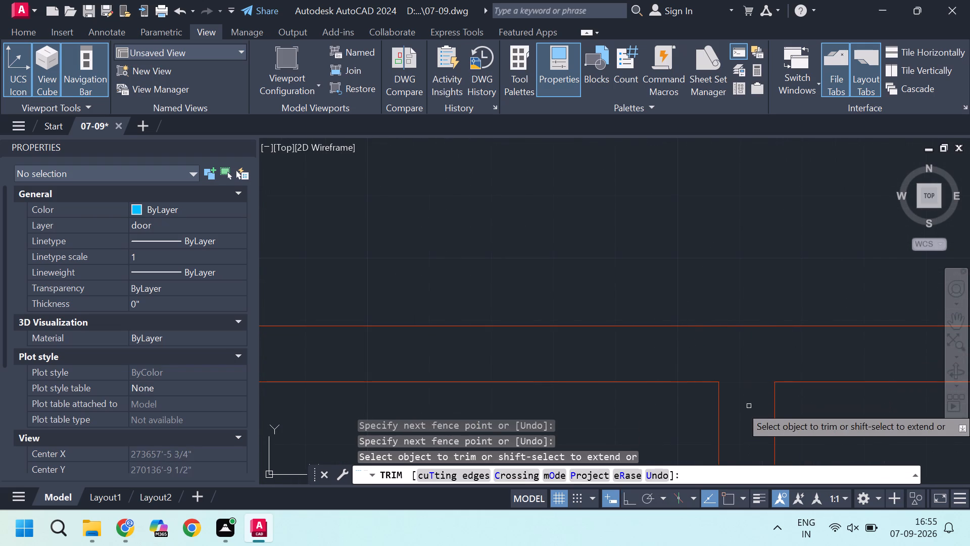
scroll(749, 406, down, 4)
scroll(611, 395, up, 3)
drag(876, 404, 867, 408)
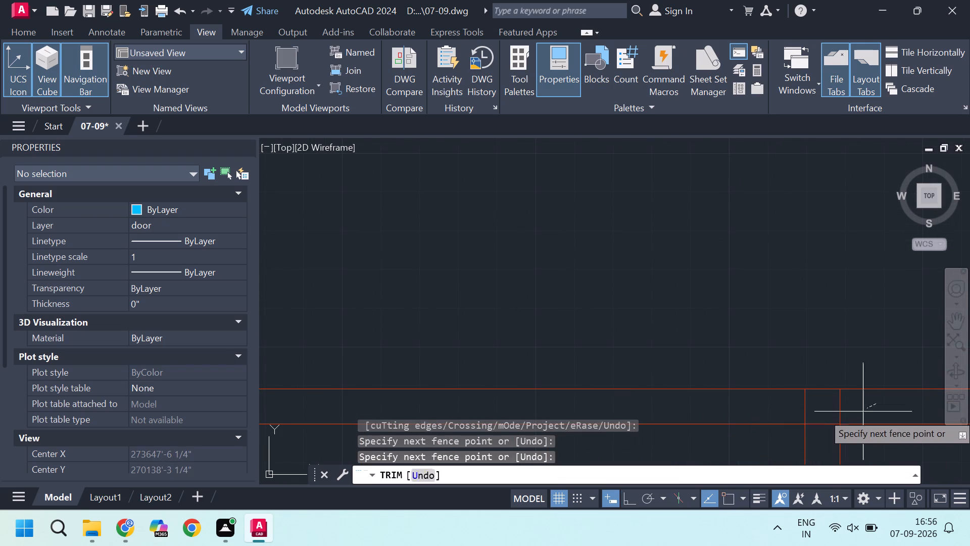
click(782, 419)
drag(826, 415, 826, 420)
click(826, 435)
scroll(826, 435, down, 2)
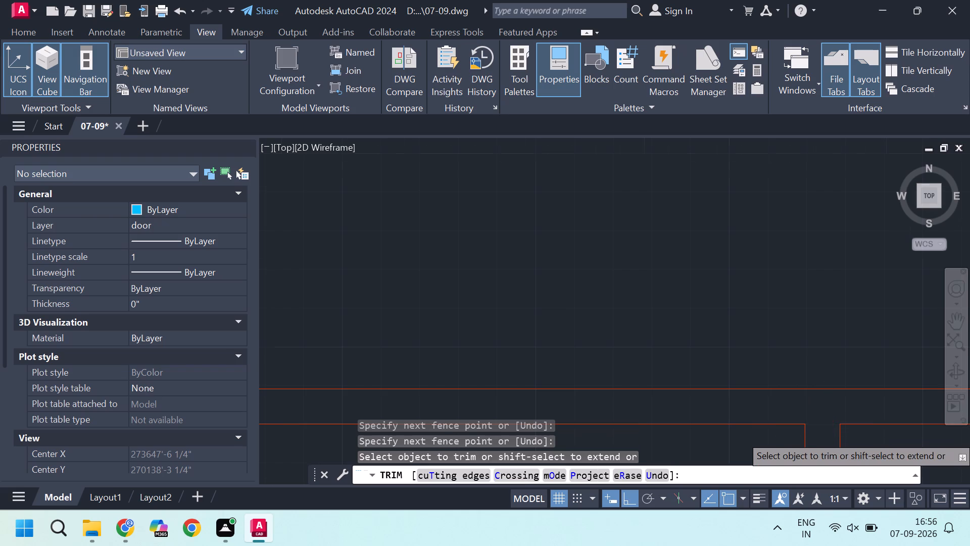
Trim the line crossing the top outer wall at the right-hand wall of the left block's small upper rooms.
scroll(826, 435, down, 3)
scroll(748, 440, up, 3)
scroll(816, 415, up, 3)
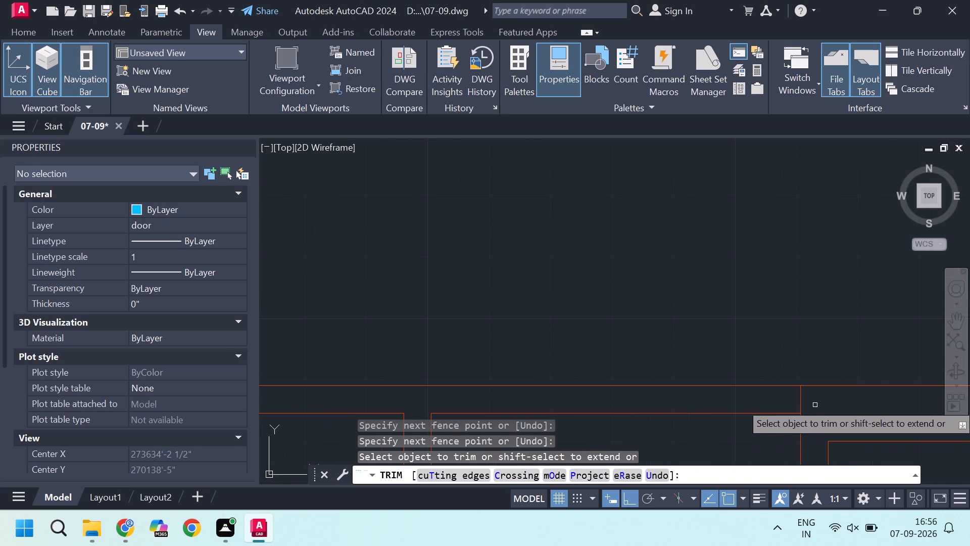
click(793, 402)
click(767, 402)
click(821, 402)
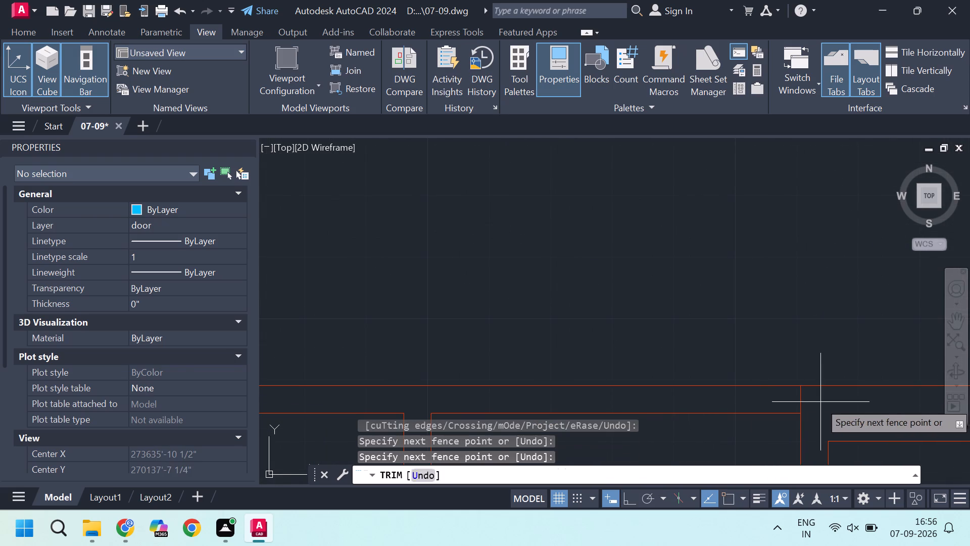
click(789, 401)
scroll(792, 405, down, 4)
scroll(681, 409, up, 3)
scroll(678, 375, down, 2)
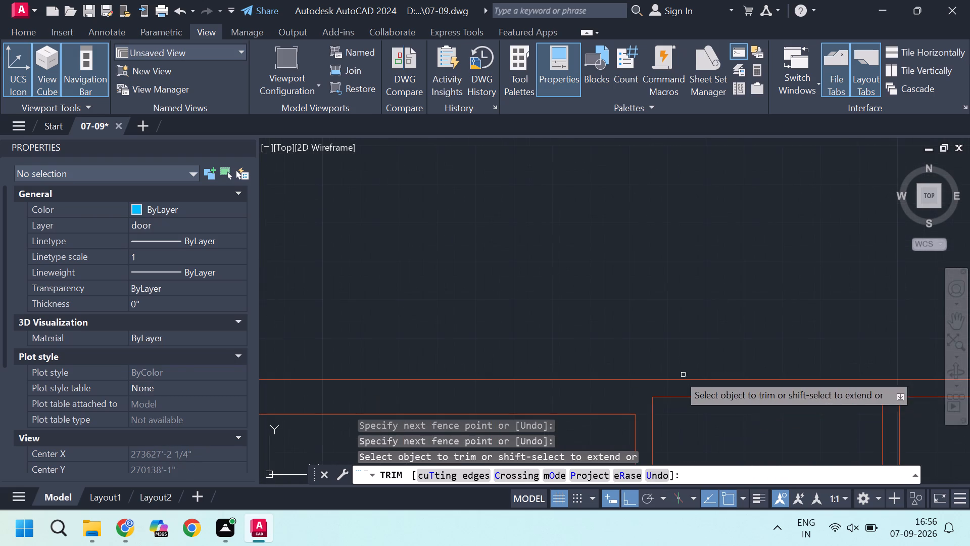
scroll(677, 375, down, 1)
key(Escape)
key(Escape)
Review the whole floor plan and the wall junctions across both blocks.
scroll(777, 395, down, 3)
scroll(808, 421, up, 2)
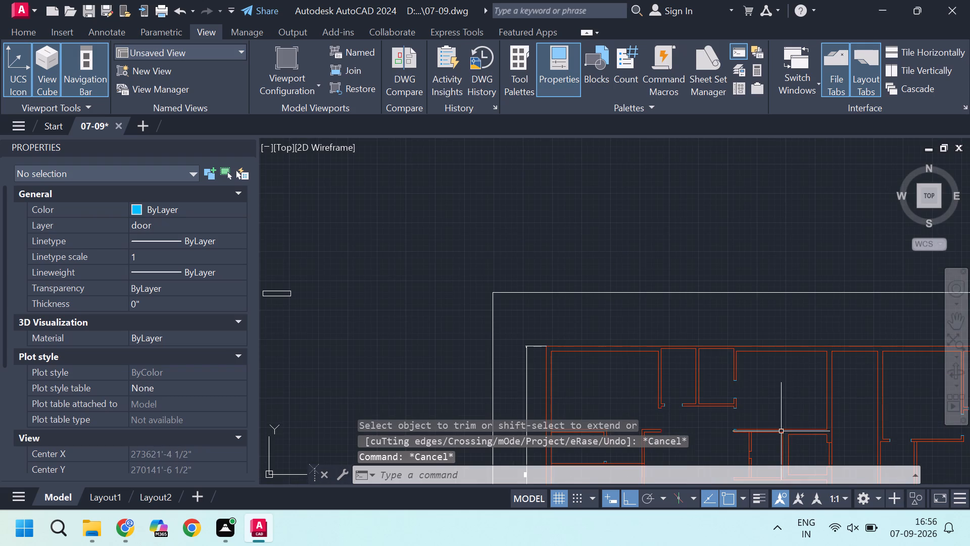
middle_drag(781, 431, 729, 352)
scroll(729, 352, down, 2)
scroll(767, 387, up, 2)
key(Escape)
scroll(667, 361, down, 2)
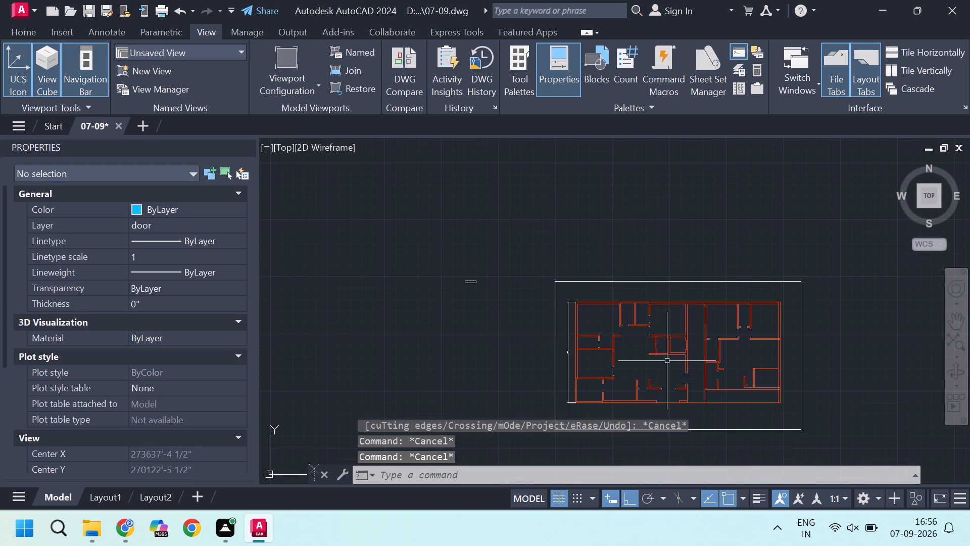
key(Escape)
key(Escape)
key(Escape)
key(Escape)
key(Escape)
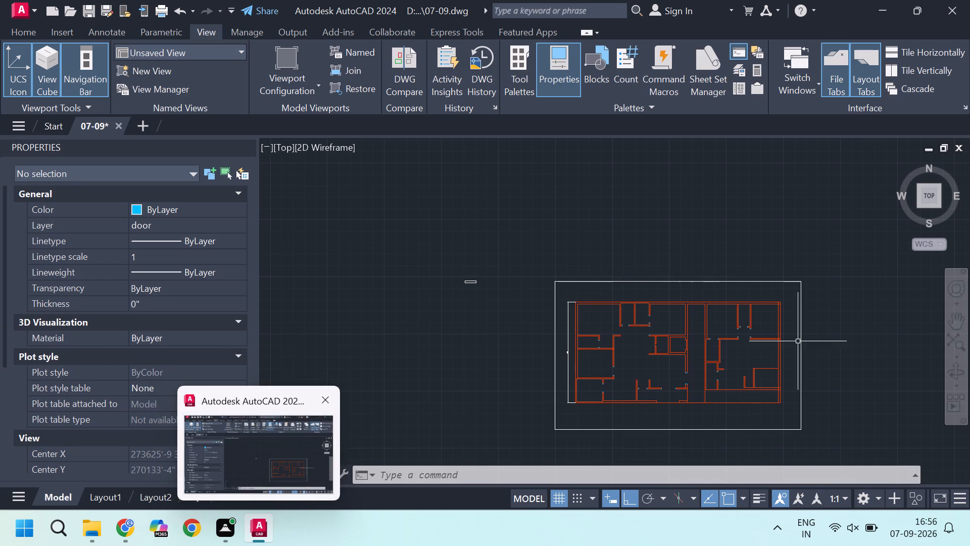
scroll(676, 320, up, 2)
scroll(688, 318, down, 2)
scroll(765, 365, up, 1)
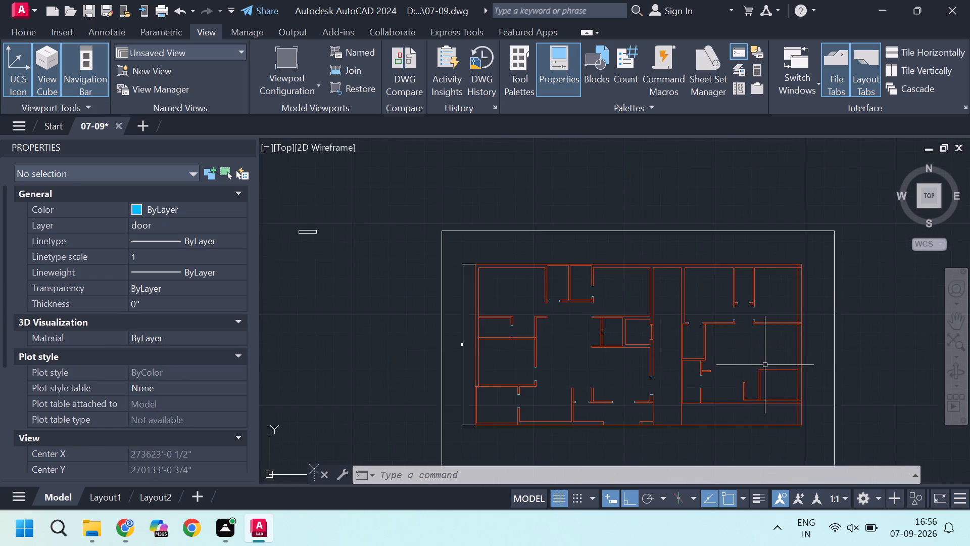
scroll(765, 365, up, 1)
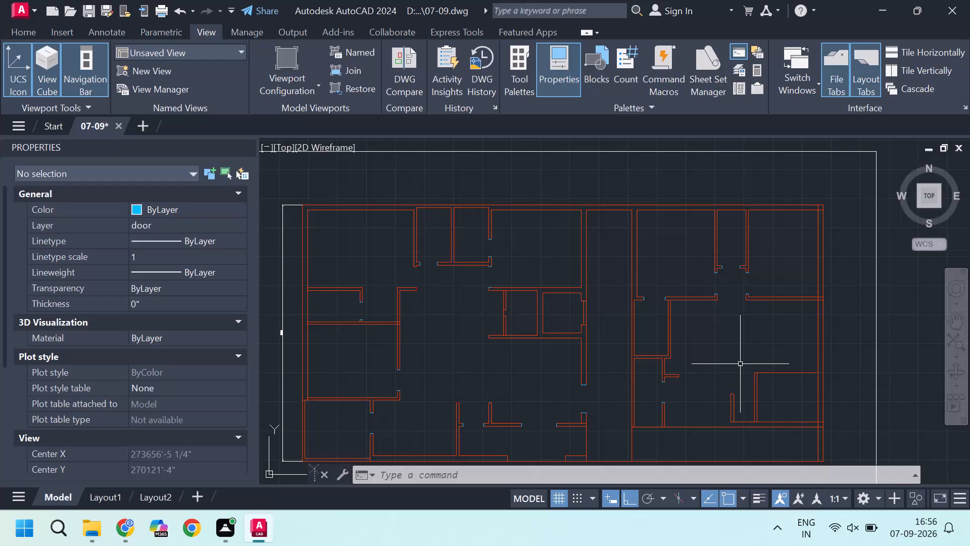
Copy the end line of the left jamb at the right block's central doorway straight down, starting at the jamb's lower corner.
scroll(693, 392, up, 1)
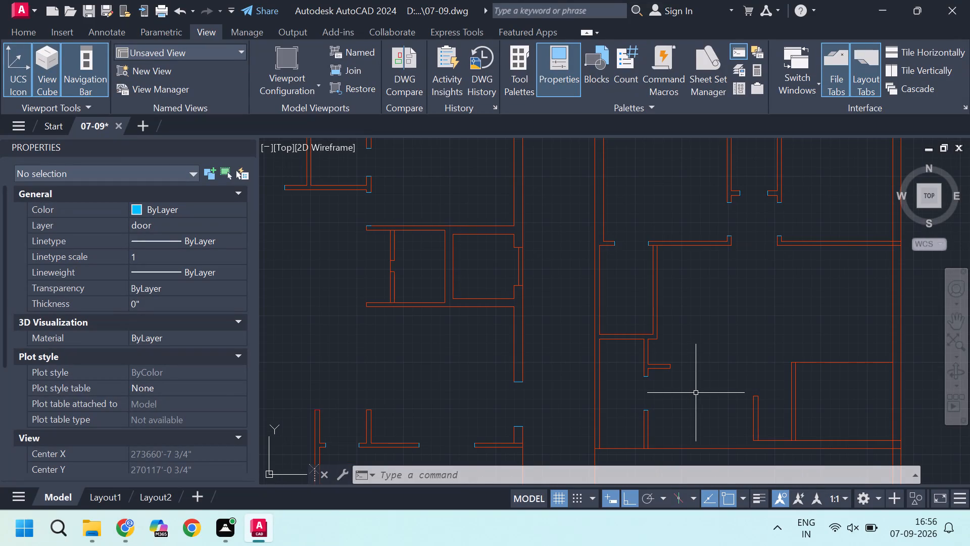
scroll(721, 264, up, 1)
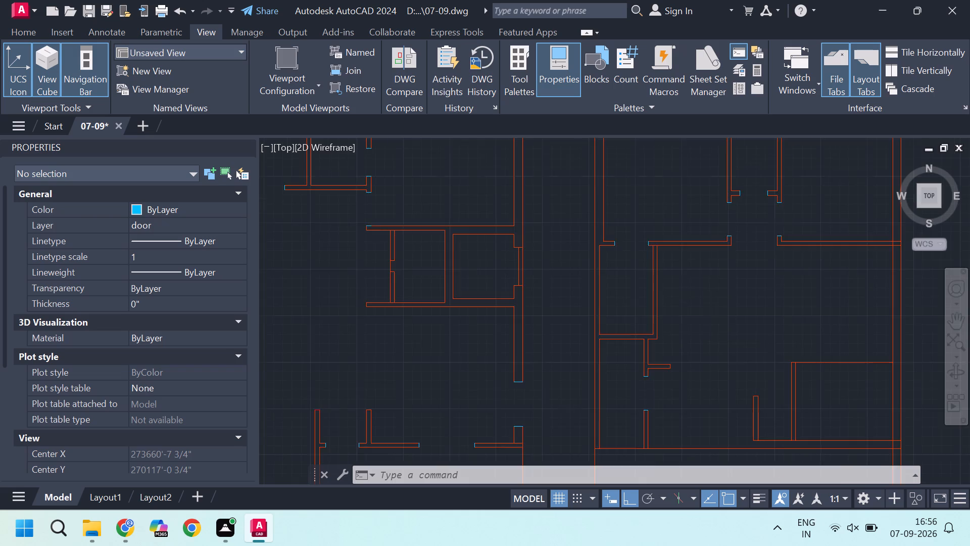
scroll(721, 264, up, 1)
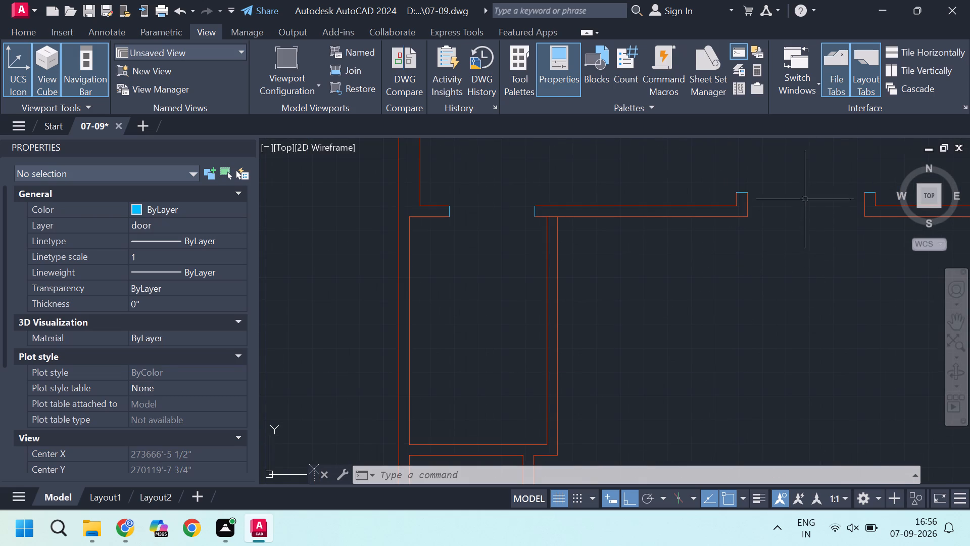
scroll(805, 192, up, 2)
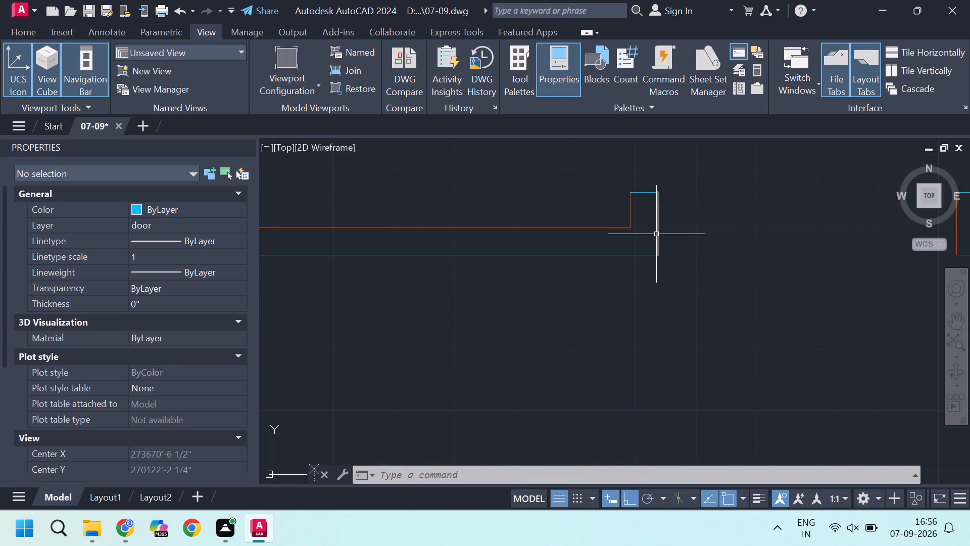
click(656, 234)
text(co)
key(Return)
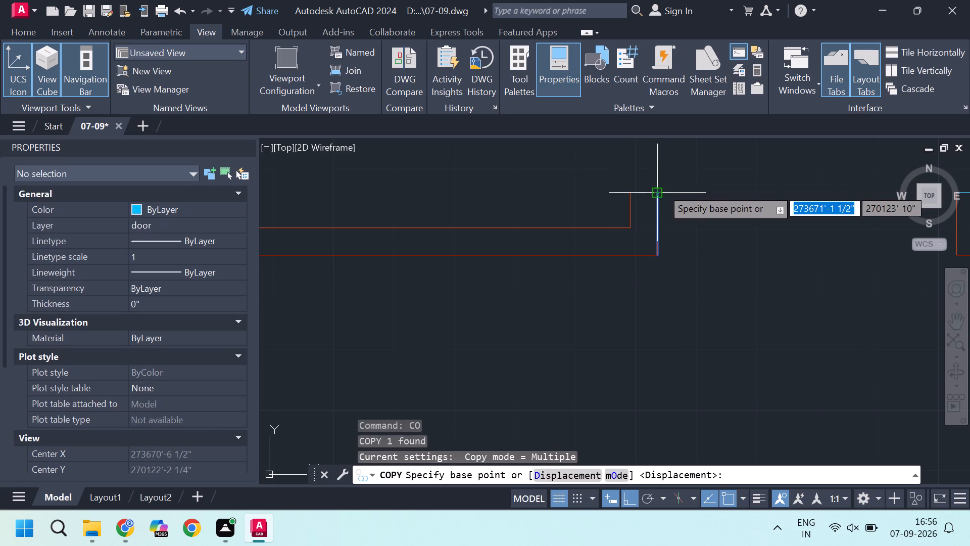
click(662, 188)
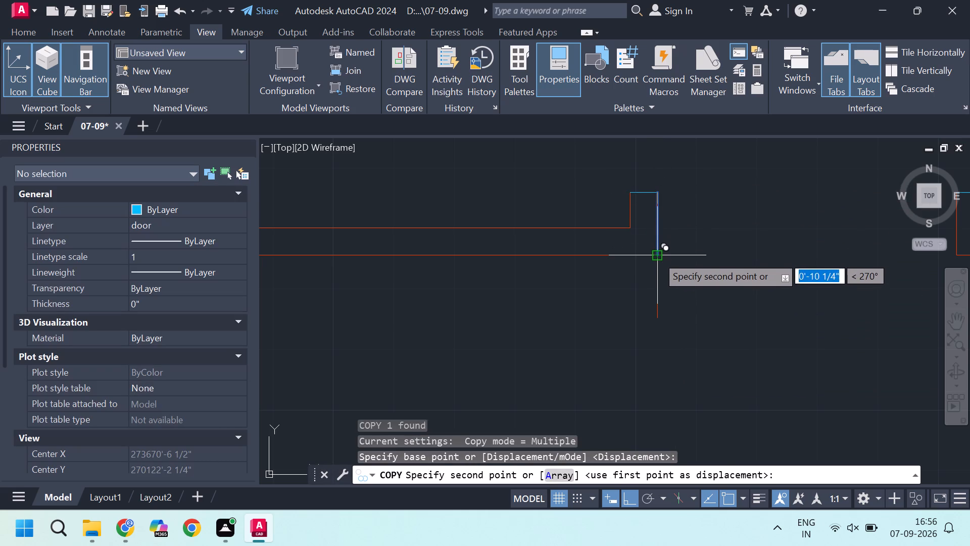
triple_click(657, 256)
key(Escape)
Stretch the lower end of the copied jamb line 2' farther down.
click(655, 290)
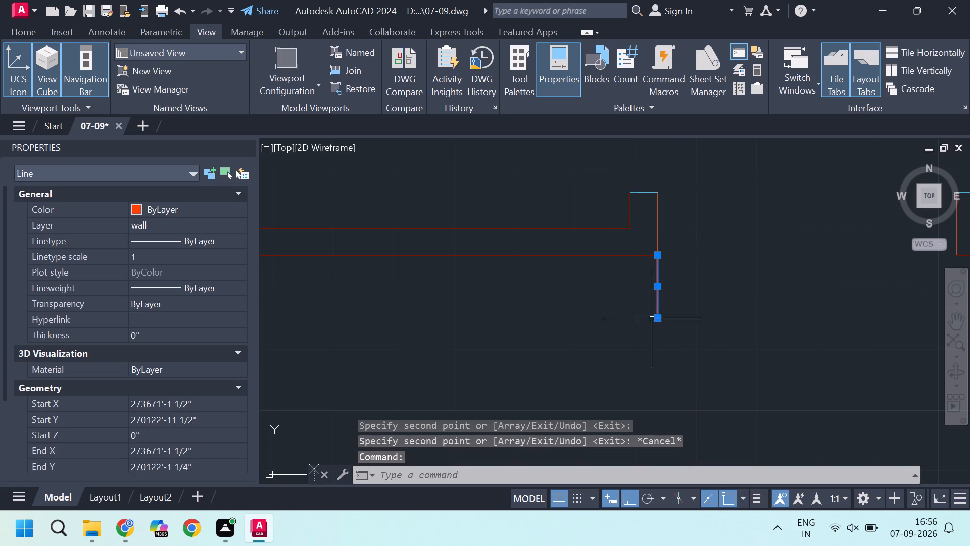
scroll(657, 319, up, 1)
click(659, 320)
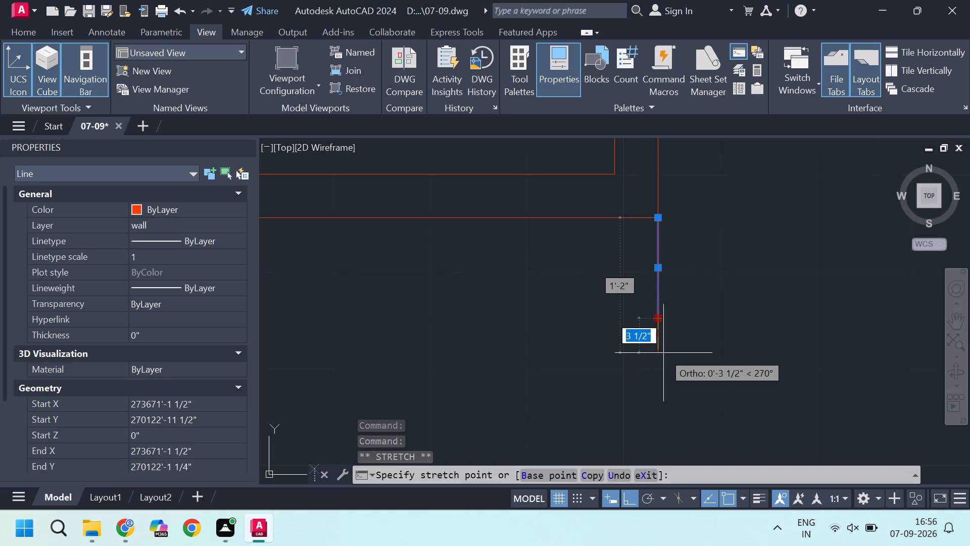
text(2')
key(Return)
scroll(663, 353, down, 3)
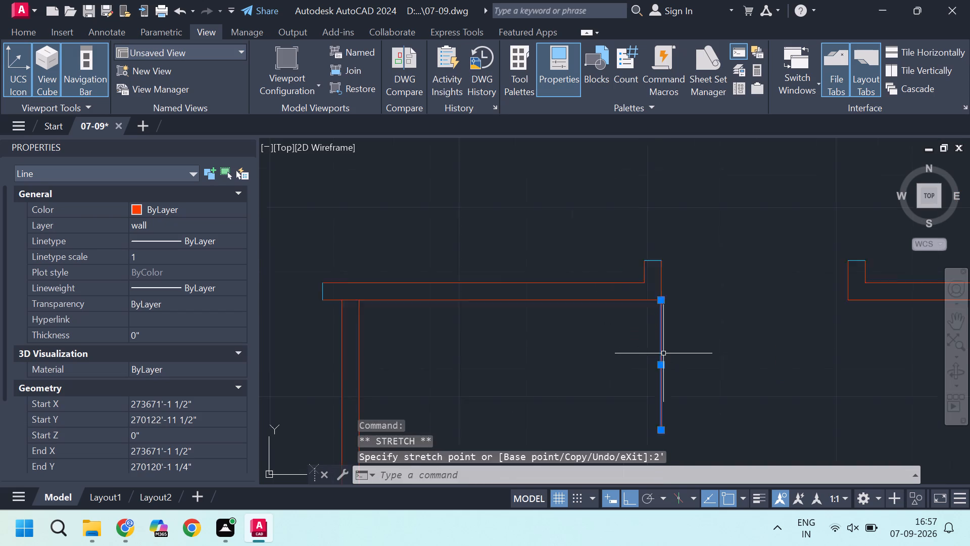
scroll(663, 353, down, 3)
scroll(662, 357, up, 3)
key(Escape)
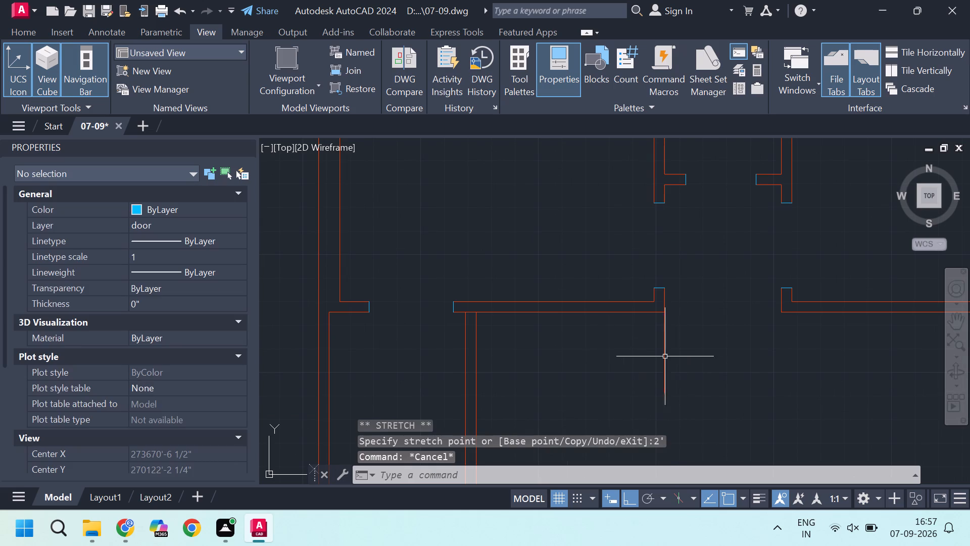
Shorten the copied jamb line to its midpoint, making it about 1'-5 1/4" long.
click(663, 355)
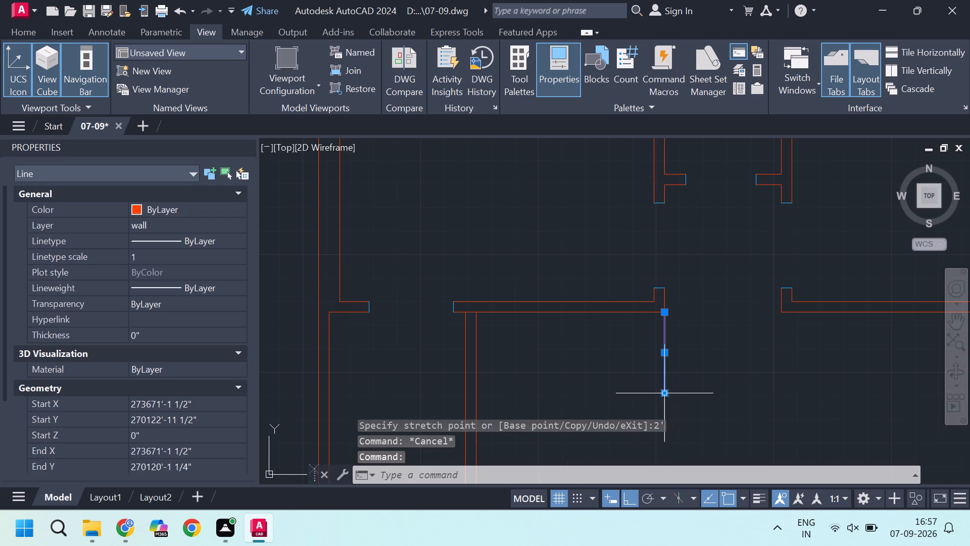
click(665, 395)
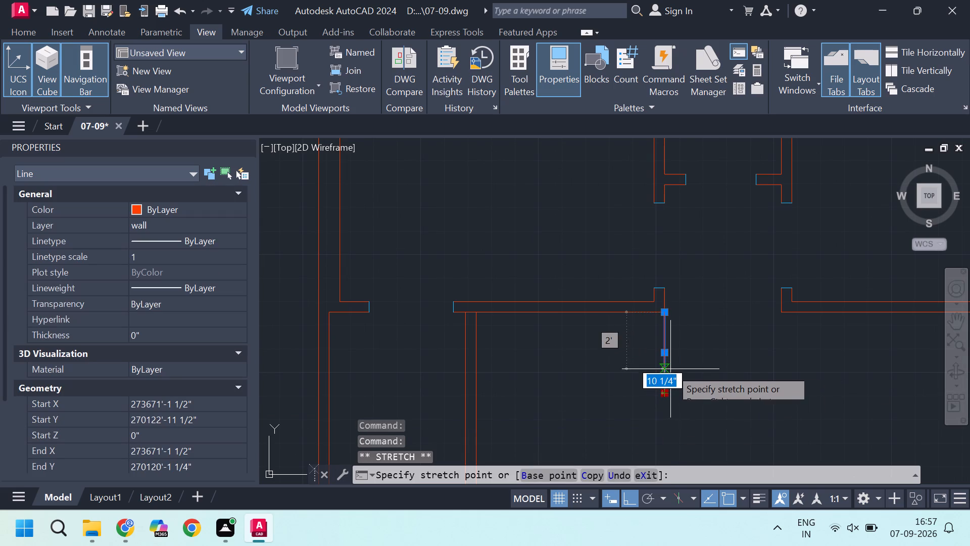
scroll(668, 362, up, 2)
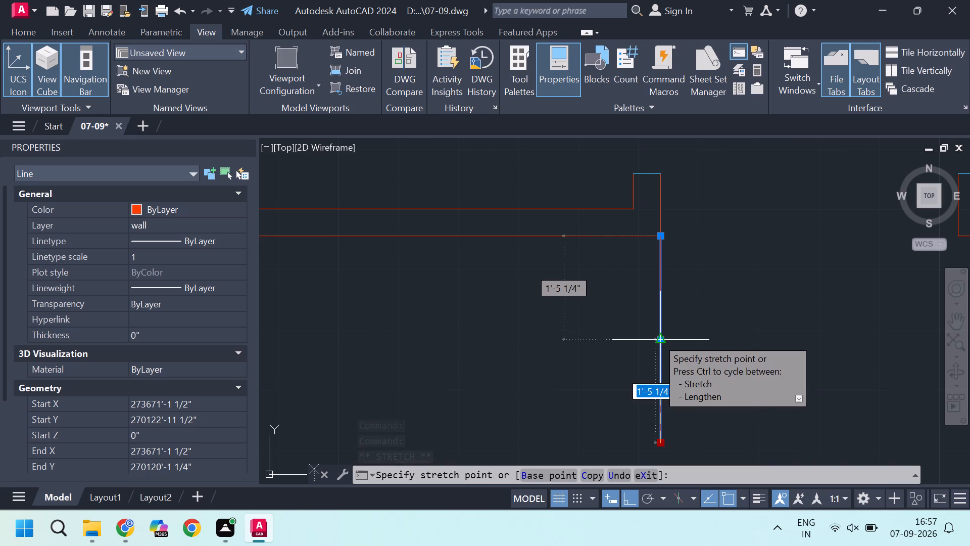
click(657, 338)
key(Escape)
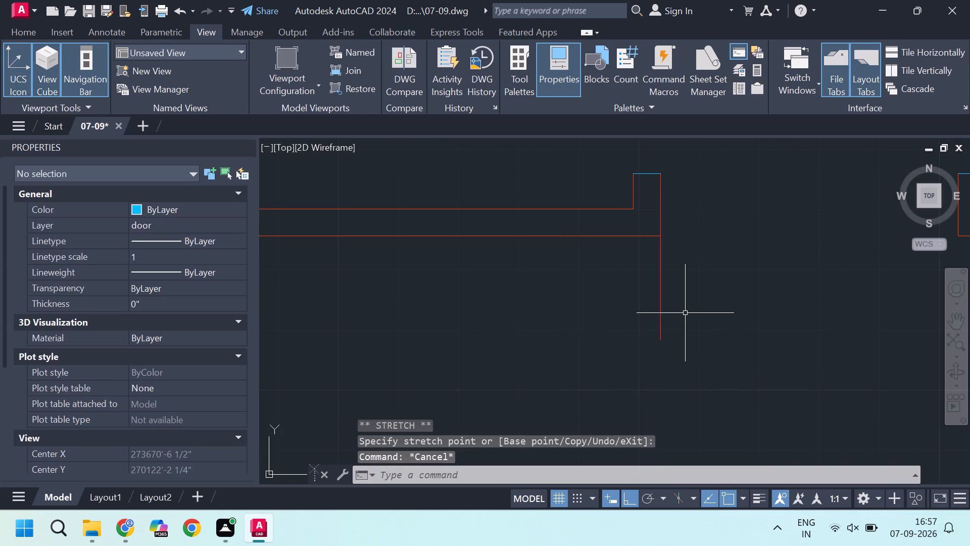
Draw two lines closing the stub wall below the right block's central doorway jamb: 1'-5 1/4" down, then across to the copied line's end.
scroll(685, 313, down, 1)
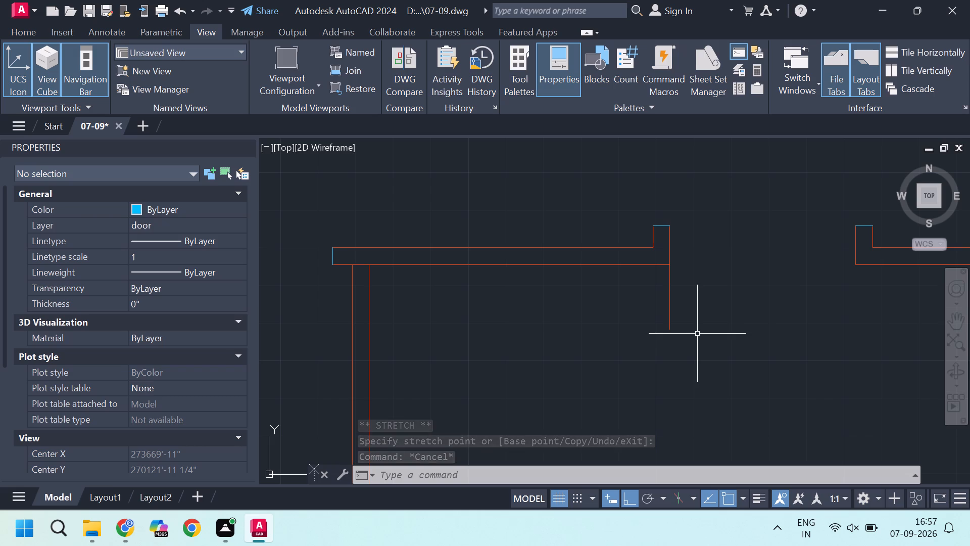
key(l)
key(Return)
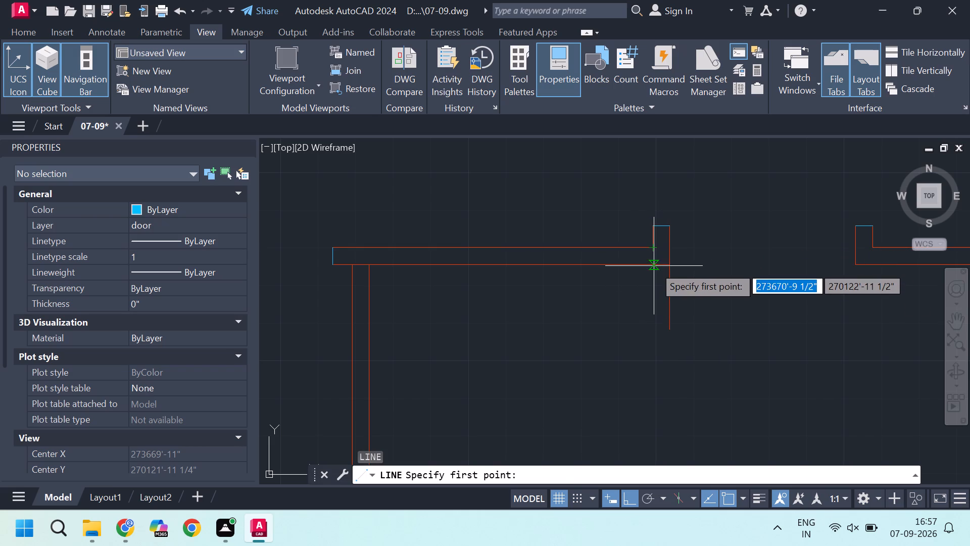
click(654, 266)
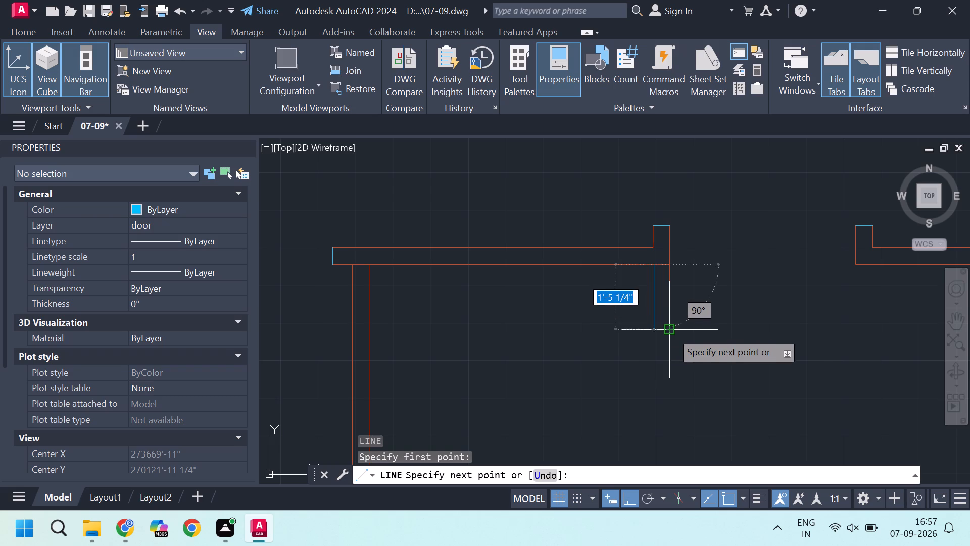
click(651, 333)
click(670, 331)
key(Escape)
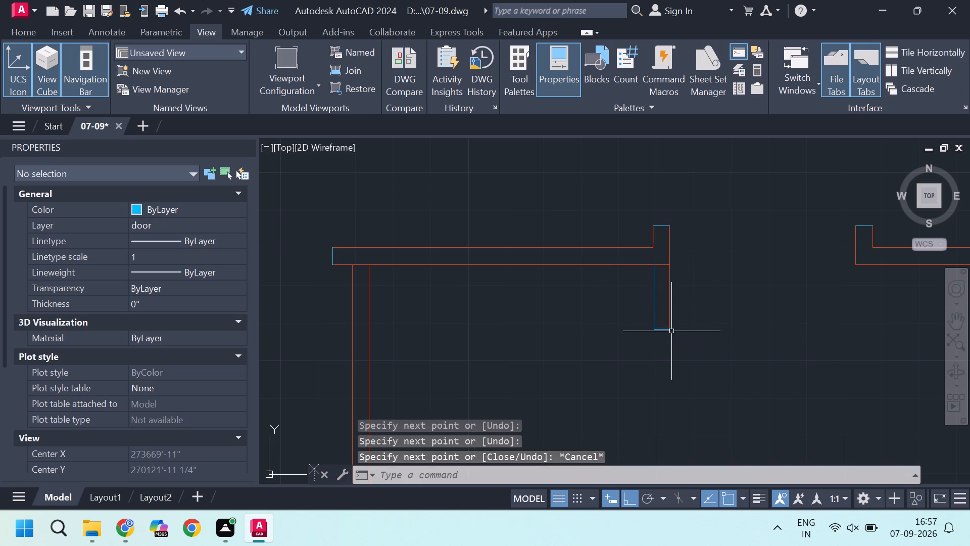
key(Escape)
Move the stub wall's two new lines to the wall layer.
click(659, 347)
click(632, 306)
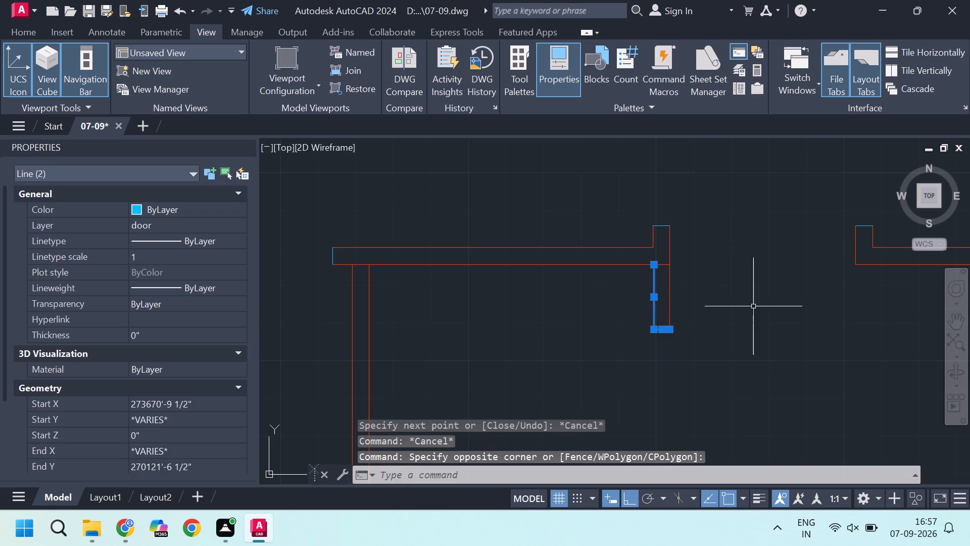
double_click(170, 226)
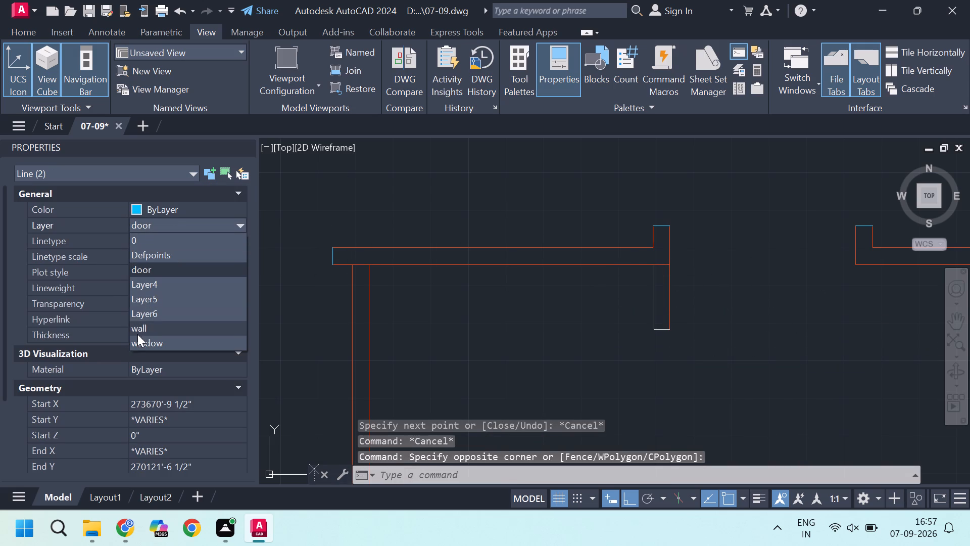
click(140, 333)
key(Escape)
Trim the horizontal wall line segment crossing the top of the new stub wall to open the junction.
scroll(661, 271, up, 2)
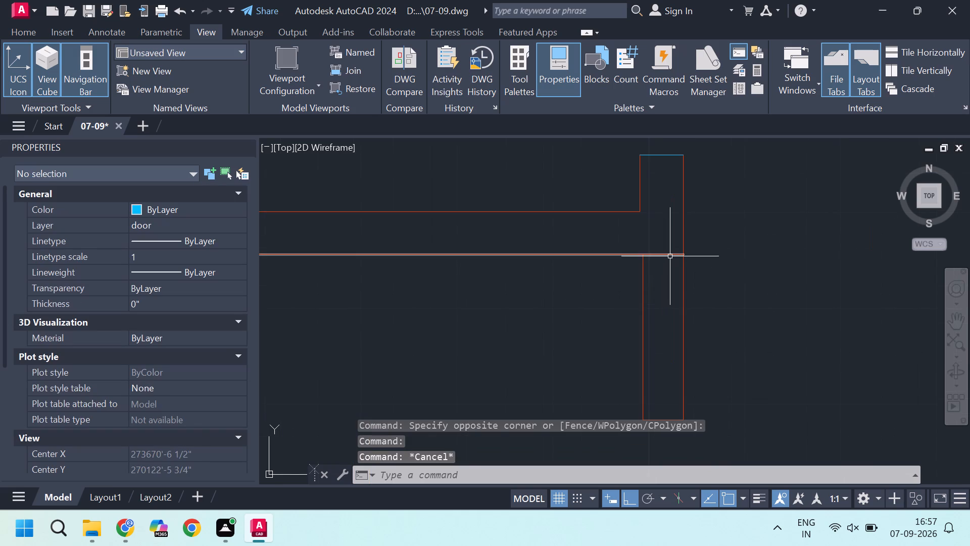
text(tr)
key(Return)
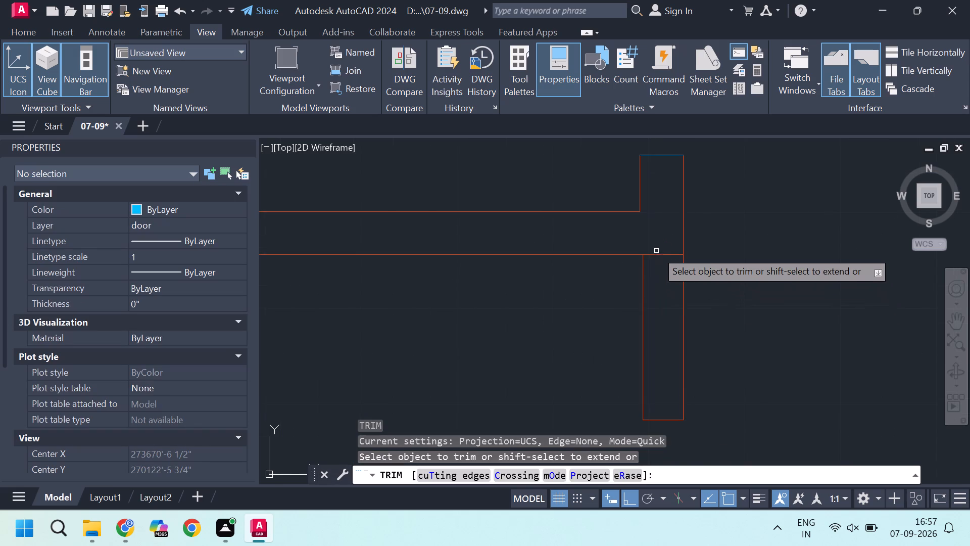
click(658, 257)
scroll(666, 264, down, 3)
scroll(664, 237, up, 2)
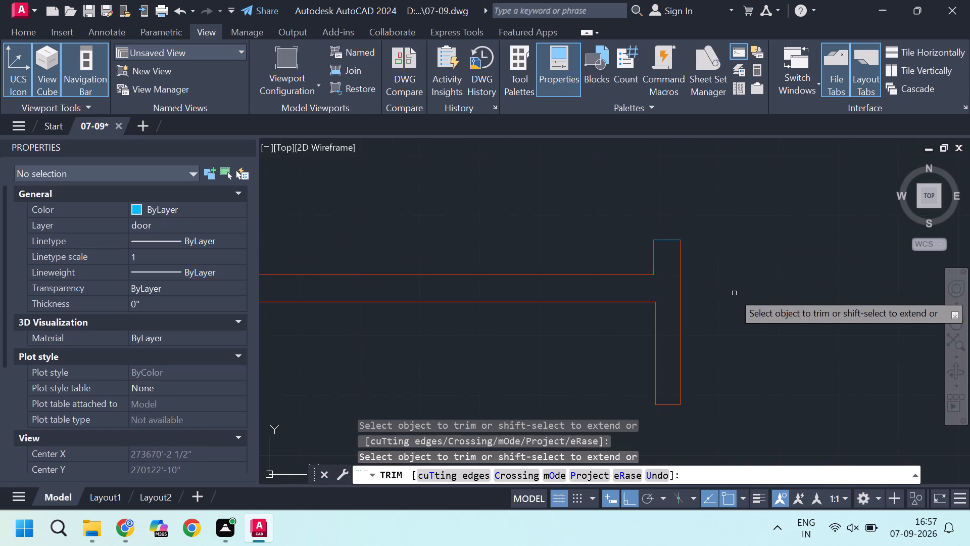
scroll(733, 293, down, 1)
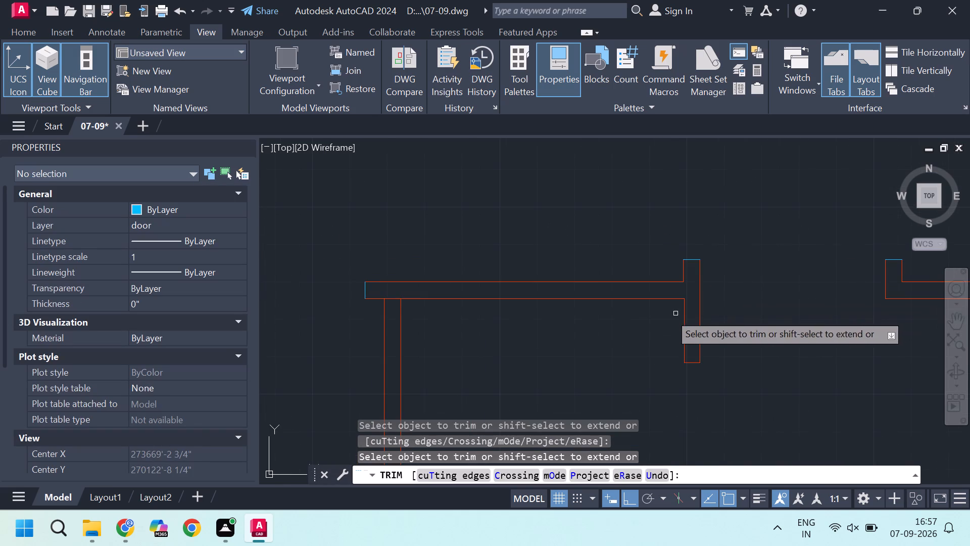
scroll(654, 310, down, 2)
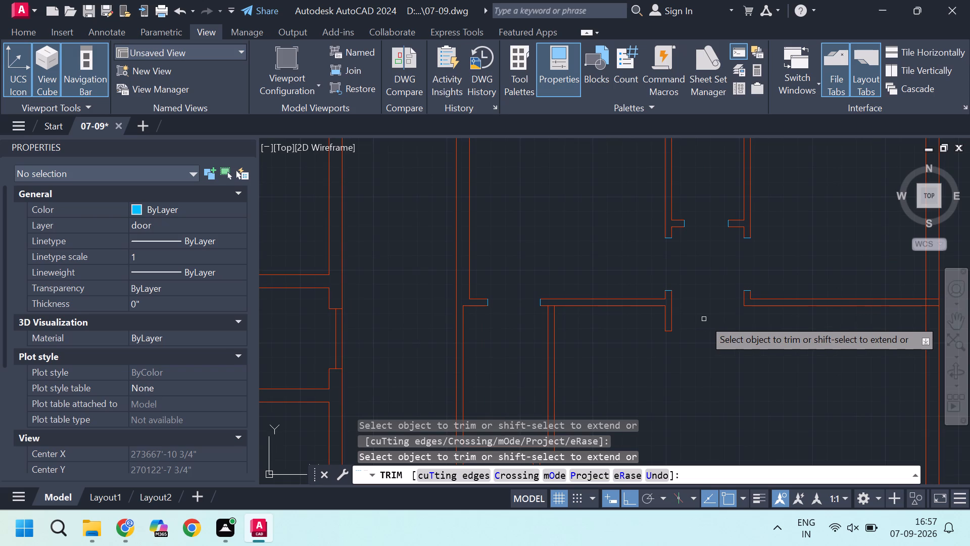
scroll(704, 319, down, 3)
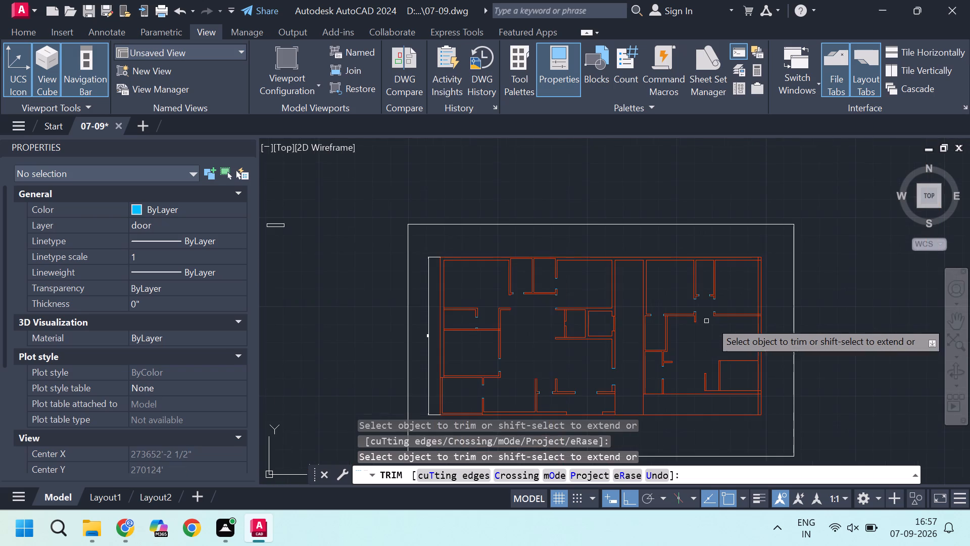
key(Escape)
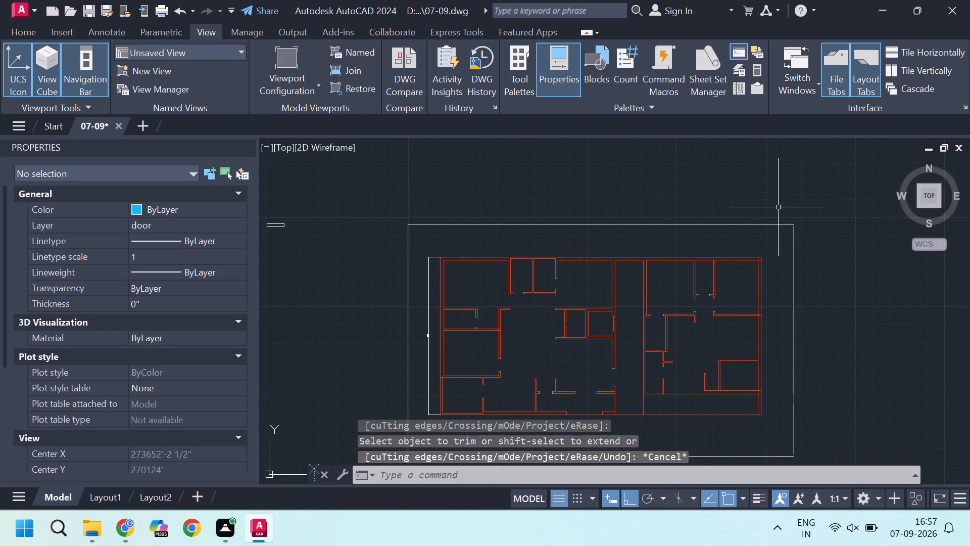
Open the tool palettes and insert a Door - Imperial block in the empty space above the floor plan.
key(t)
key(p)
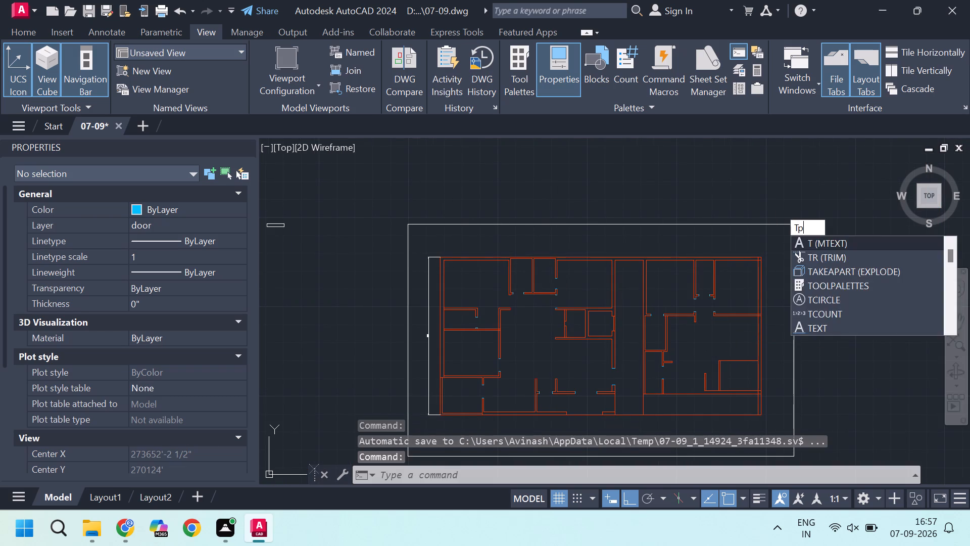
key(Return)
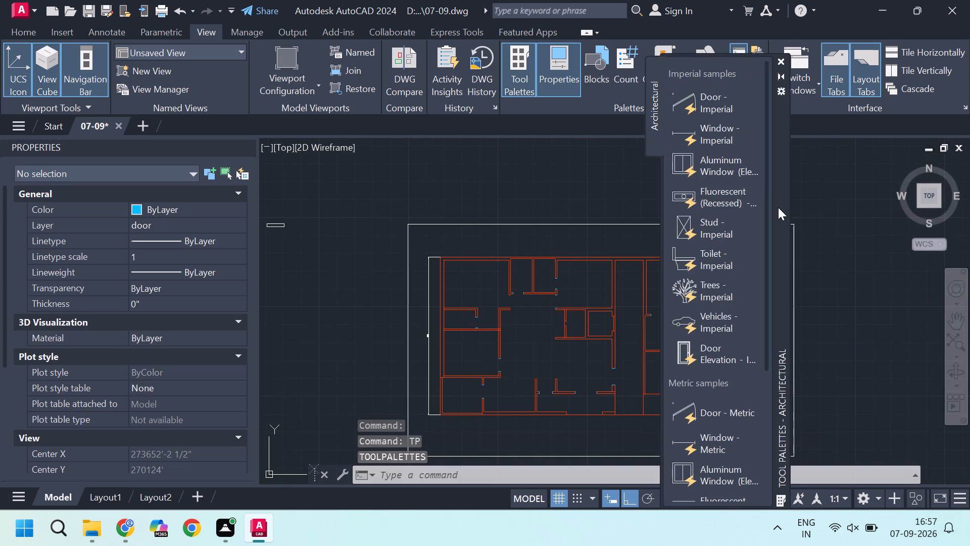
click(722, 108)
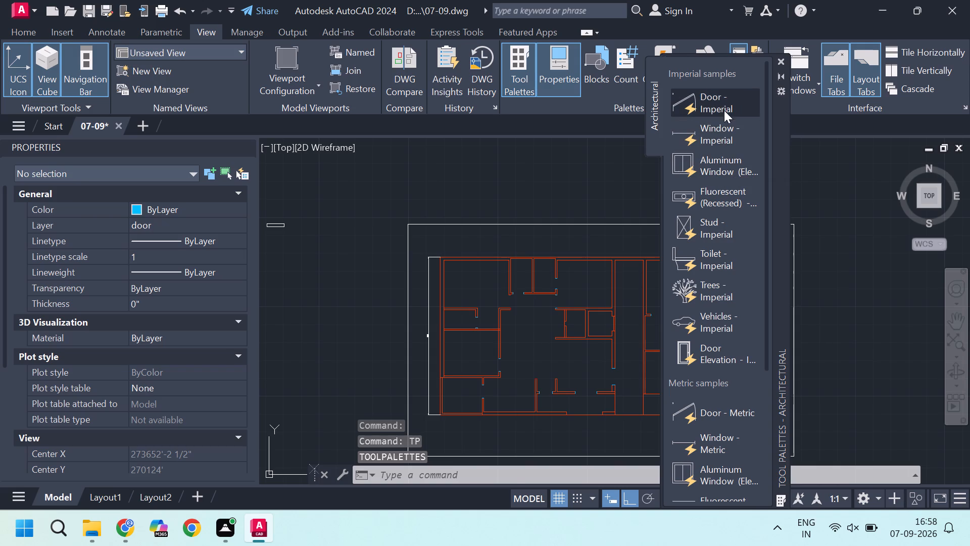
click(724, 110)
drag(593, 140, 559, 148)
drag(554, 149, 482, 186)
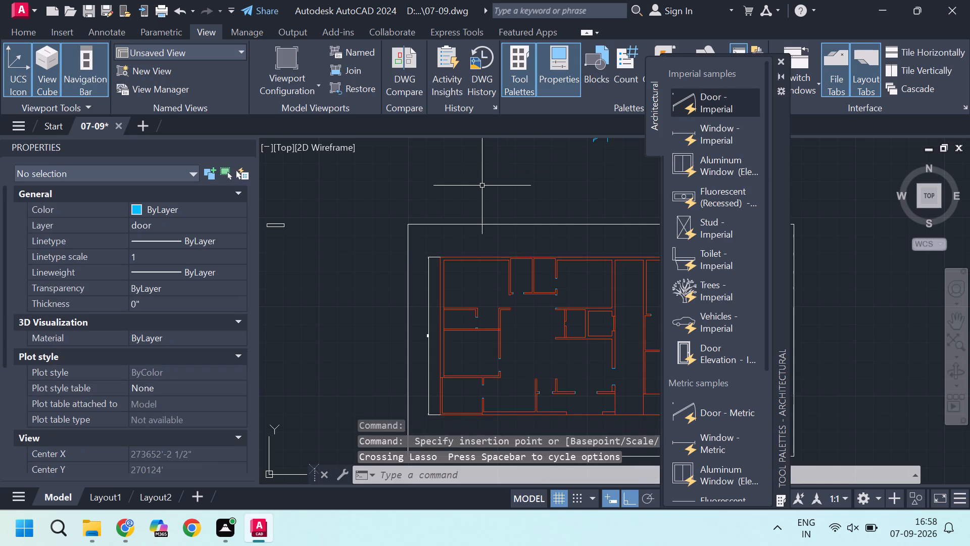
key(Escape)
Examine the inserted door block above the floor plan and its adjustment grips.
scroll(577, 204, down, 2)
scroll(581, 188, up, 2)
middle_drag(589, 181, 540, 237)
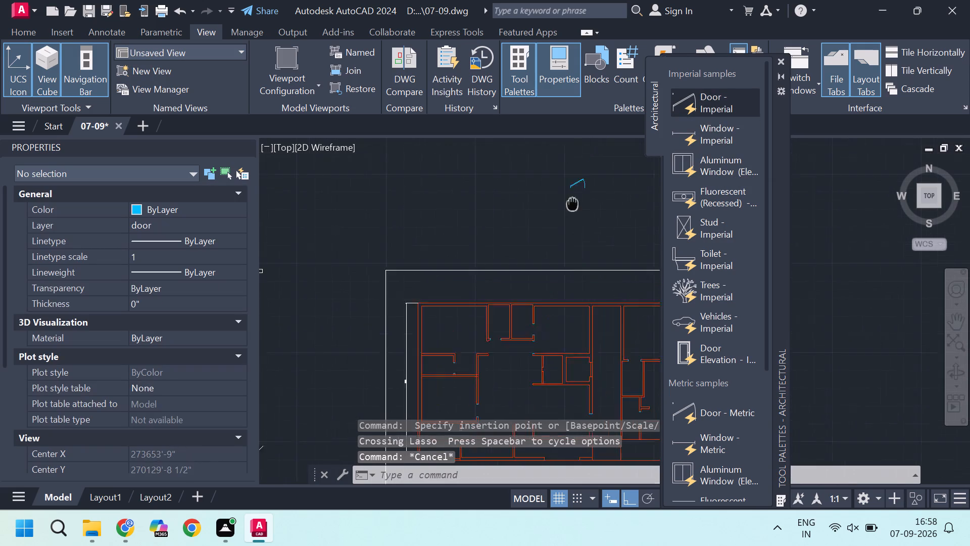
middle_drag(540, 237, 539, 238)
scroll(541, 219, up, 4)
scroll(517, 227, down, 2)
scroll(545, 213, up, 2)
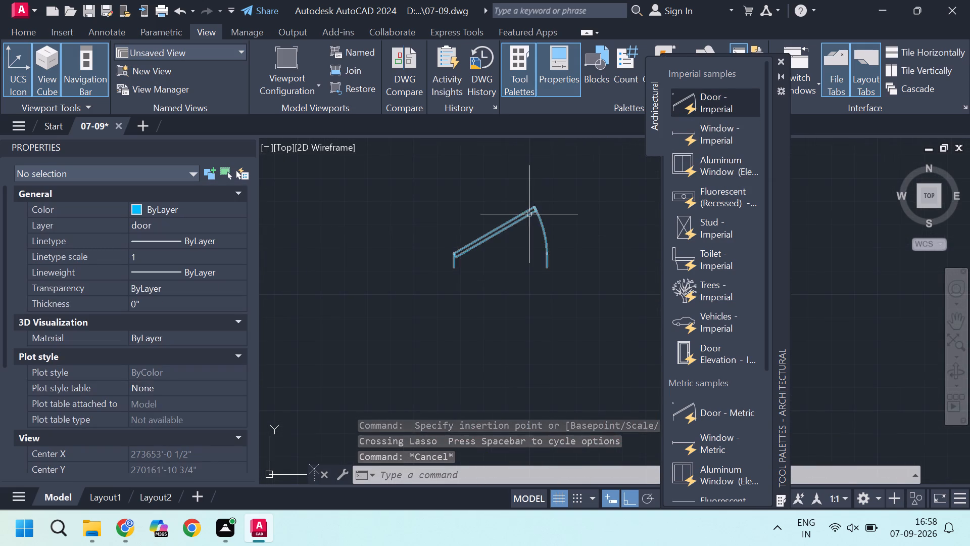
click(529, 214)
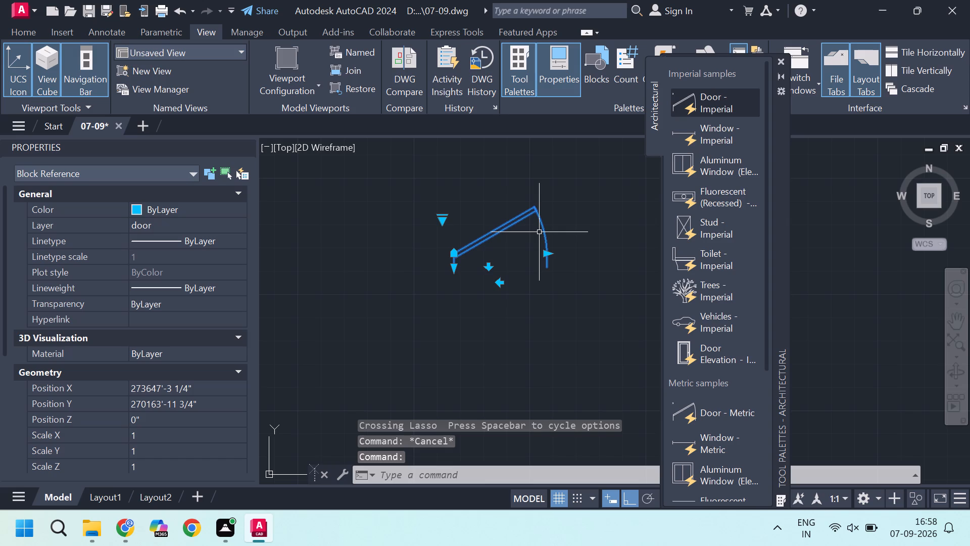
key(Escape)
key(Escape)
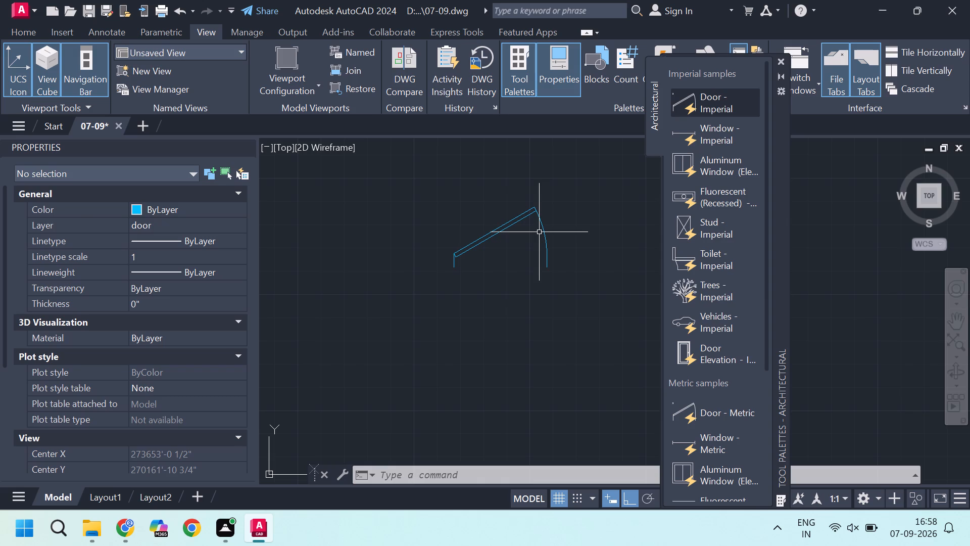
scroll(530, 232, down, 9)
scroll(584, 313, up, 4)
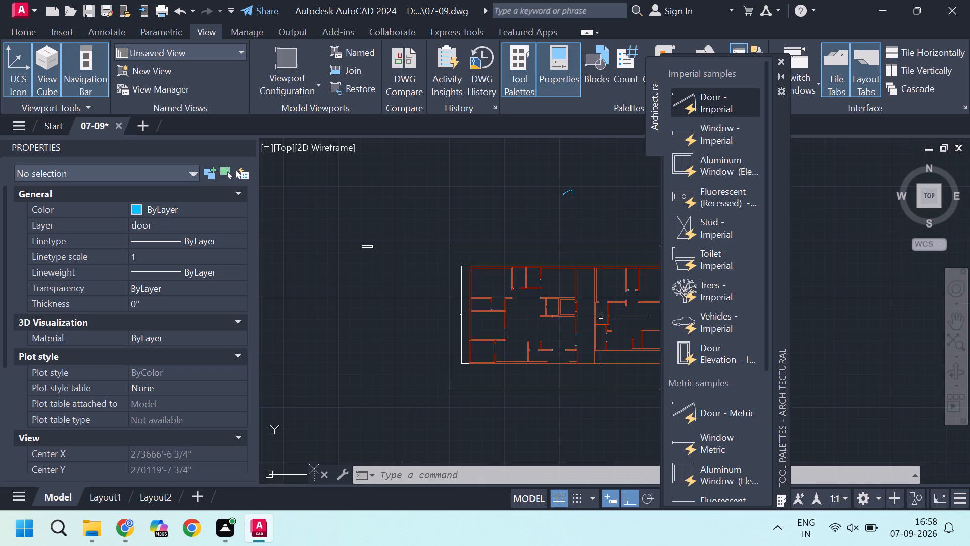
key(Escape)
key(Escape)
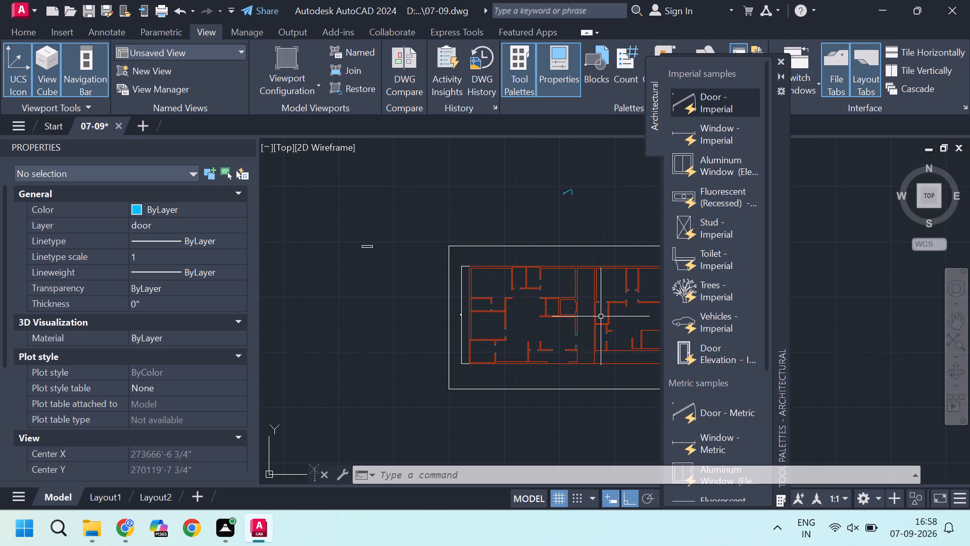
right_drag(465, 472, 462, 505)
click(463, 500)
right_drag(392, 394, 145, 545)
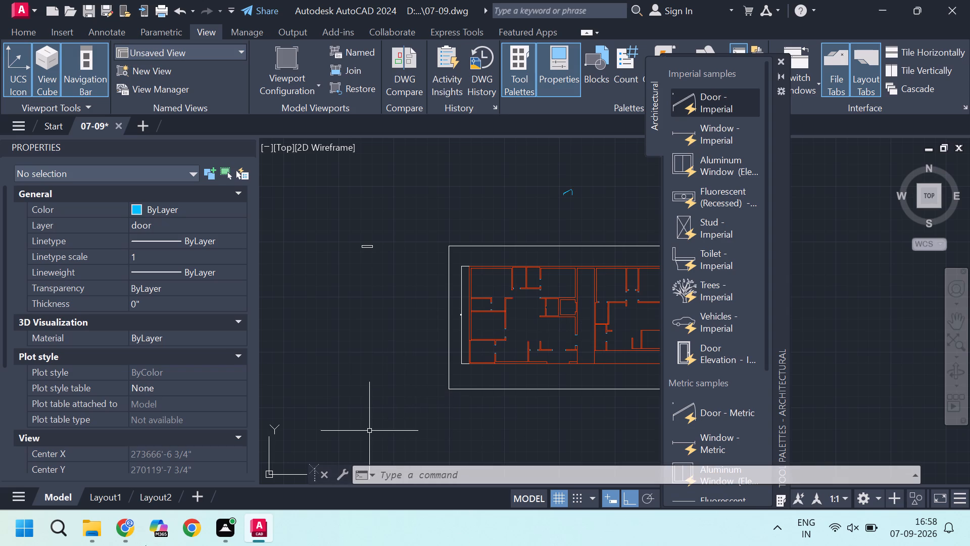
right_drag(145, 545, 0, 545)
Insert another Door - Imperial block in the left block's central hall, beside the wall with the lower doorway opening.
scroll(561, 324, up, 2)
scroll(365, 280, up, 2)
scroll(408, 293, up, 2)
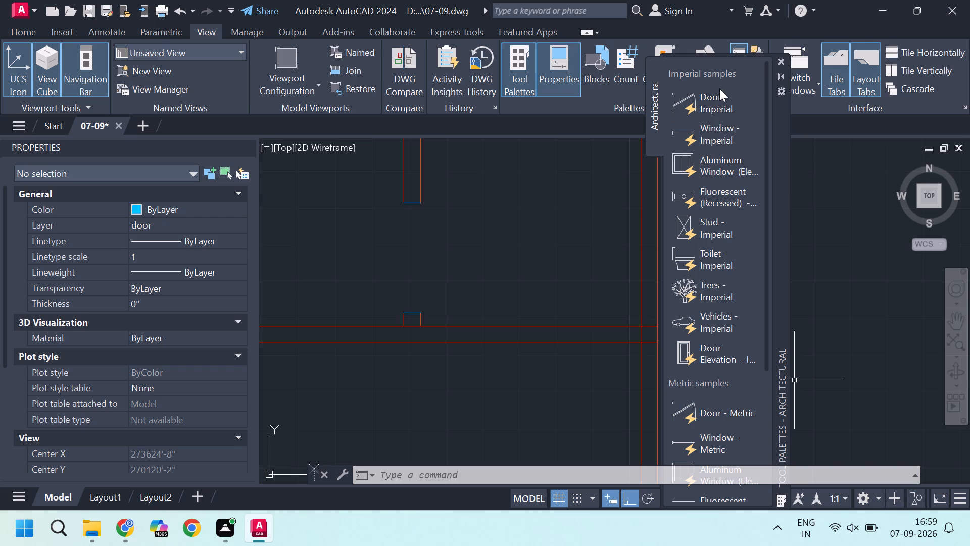
triple_click(715, 105)
drag(715, 105, 603, 216)
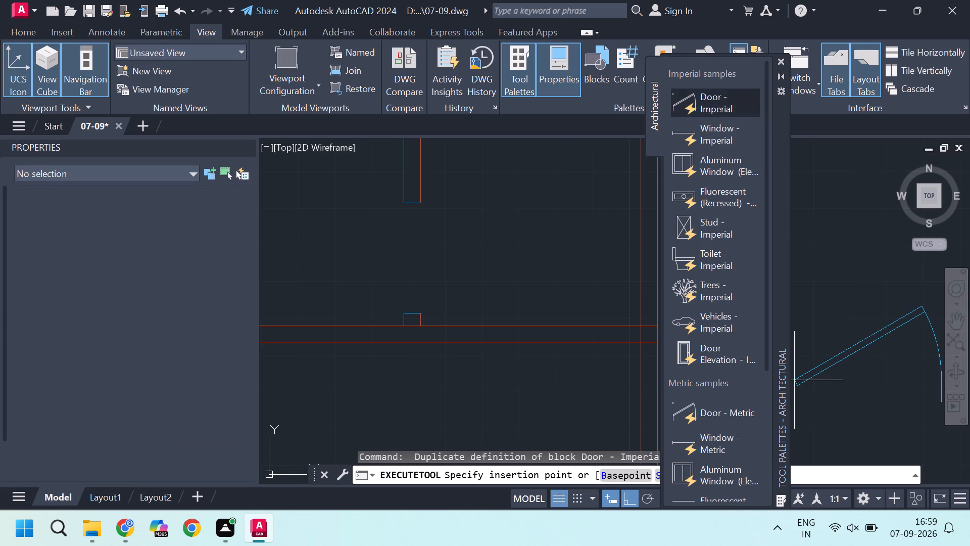
drag(603, 216, 598, 222)
click(803, 317)
click(806, 317)
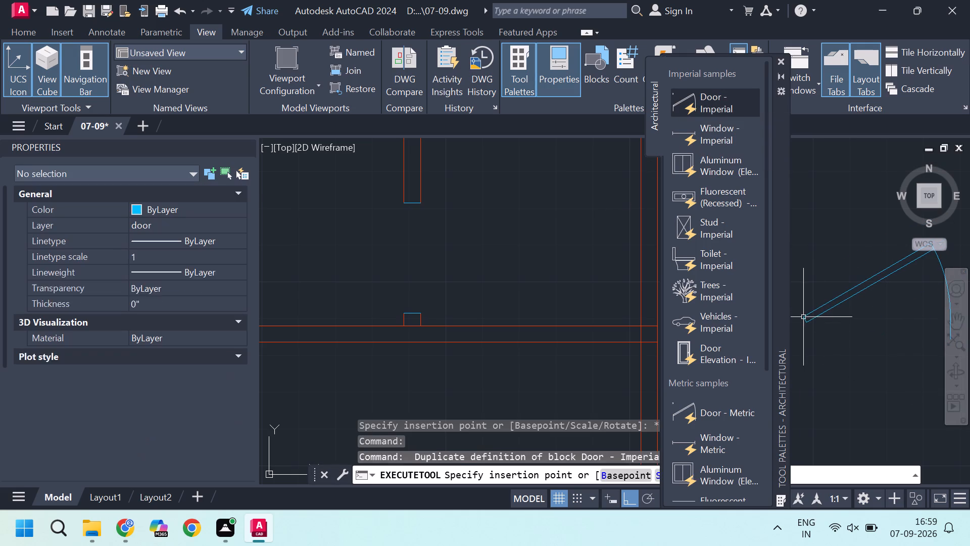
scroll(899, 353, down, 3)
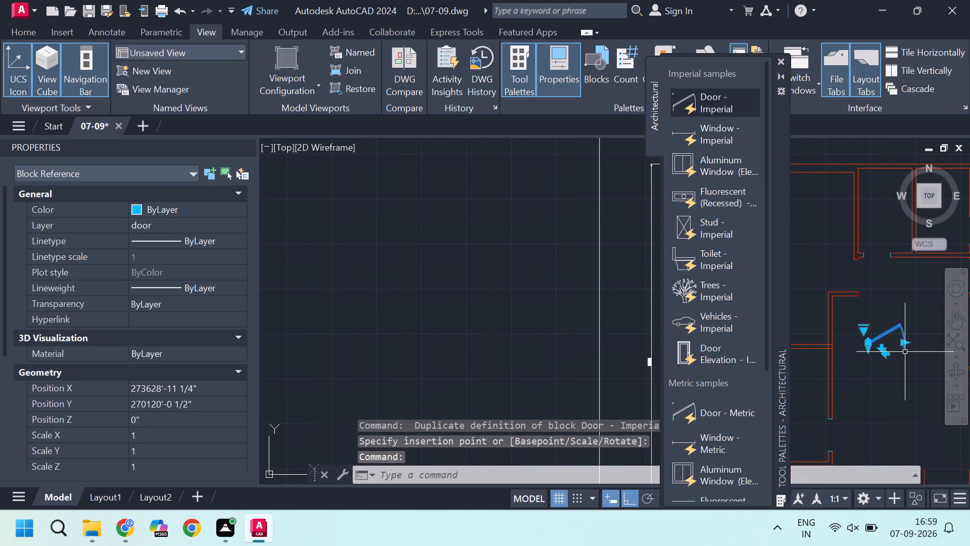
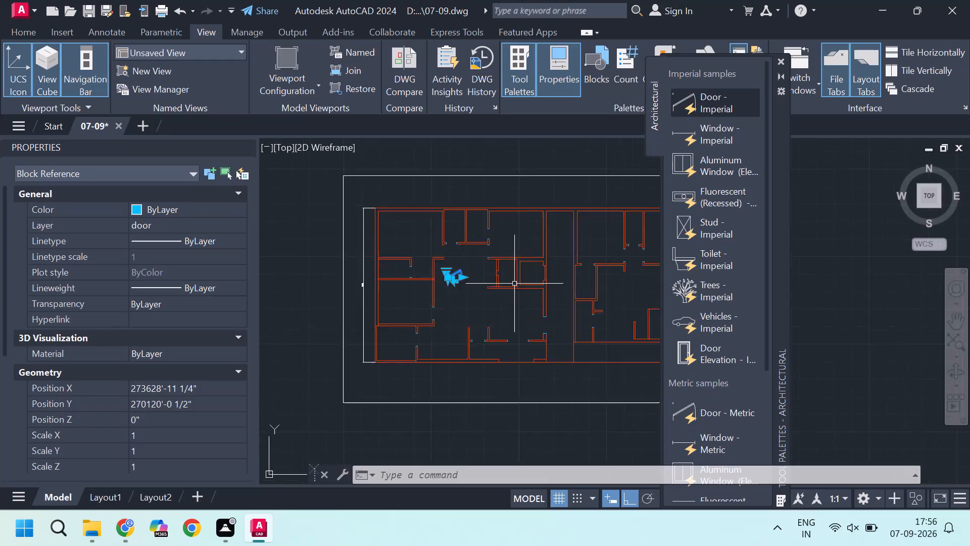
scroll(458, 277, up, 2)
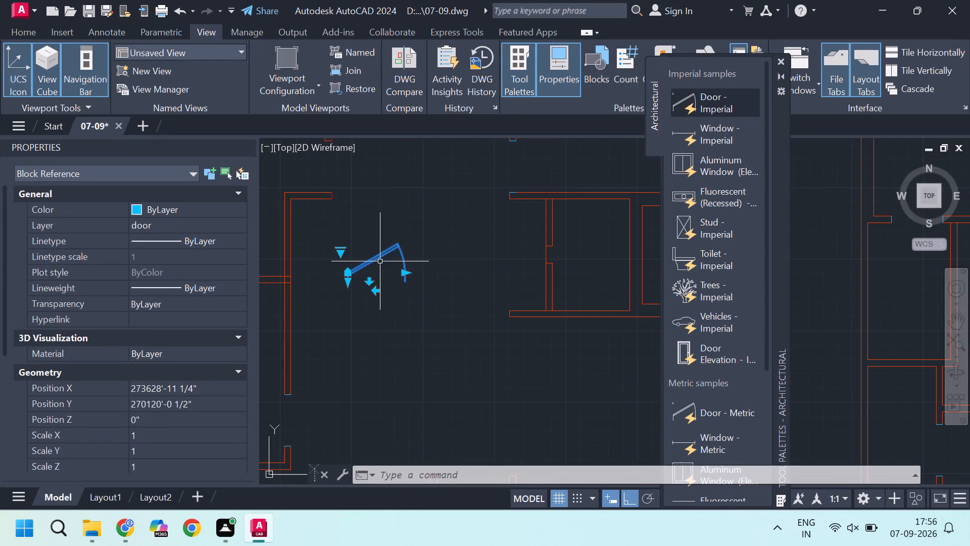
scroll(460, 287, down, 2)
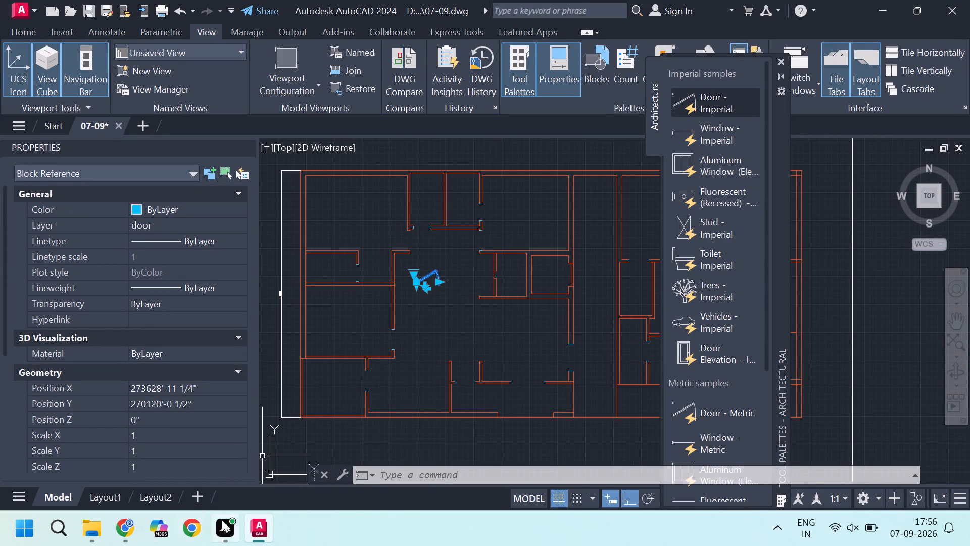
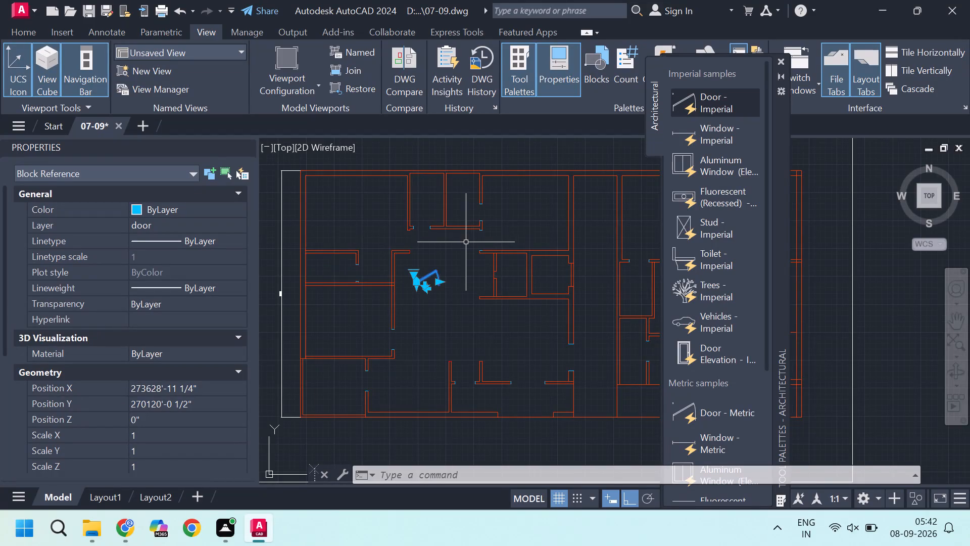
Delete the door block placed in the open area inside the floor plan.
scroll(466, 242, down, 2)
middle_drag(490, 167, 485, 215)
scroll(440, 315, up, 3)
scroll(449, 256, up, 1)
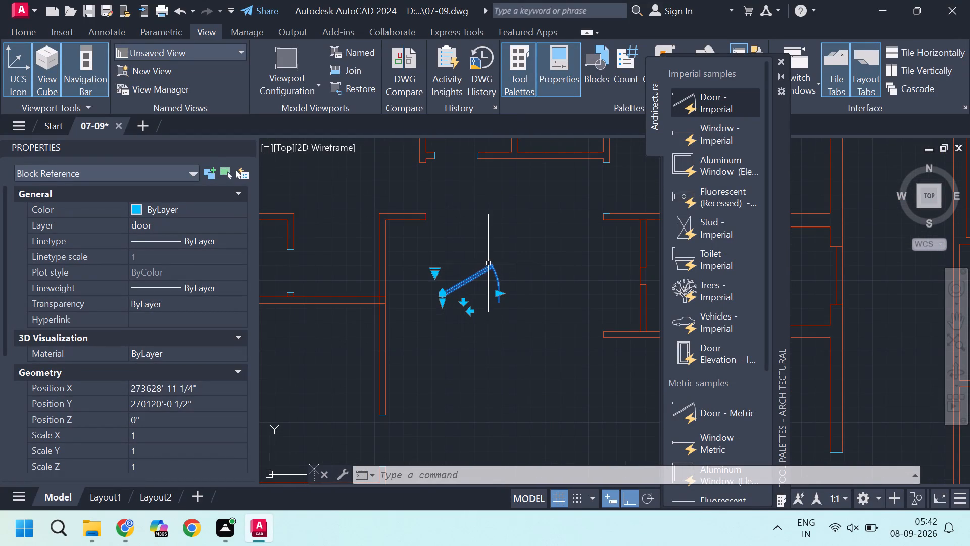
scroll(489, 273, up, 2)
scroll(493, 276, down, 2)
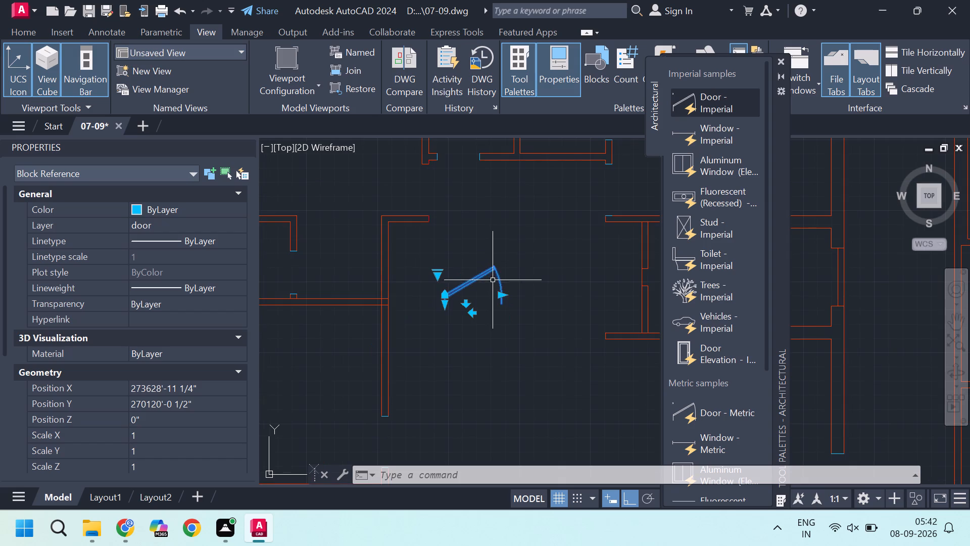
key(Escape)
click(495, 266)
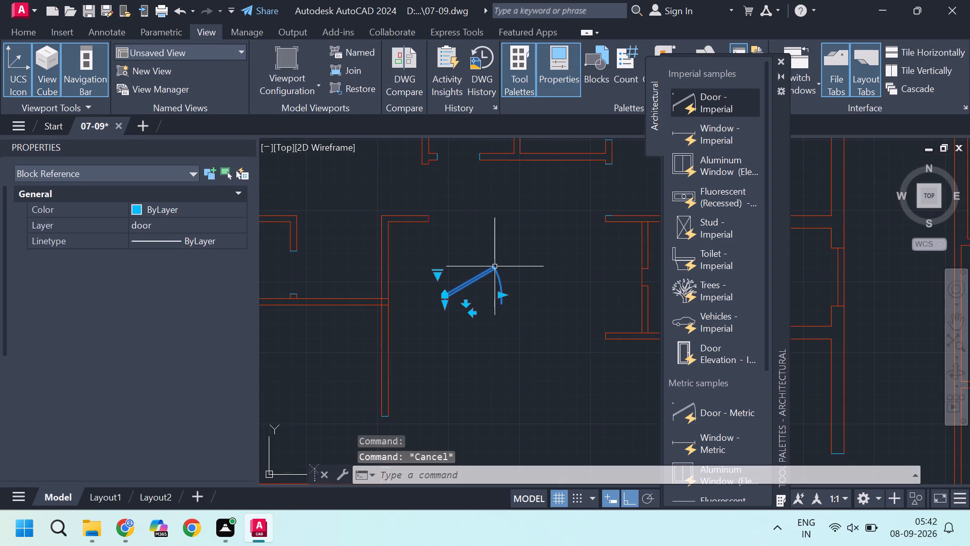
key(Delete)
Set the opening angle of the door block above the floor plan to Open 90º.
scroll(448, 336, down, 3)
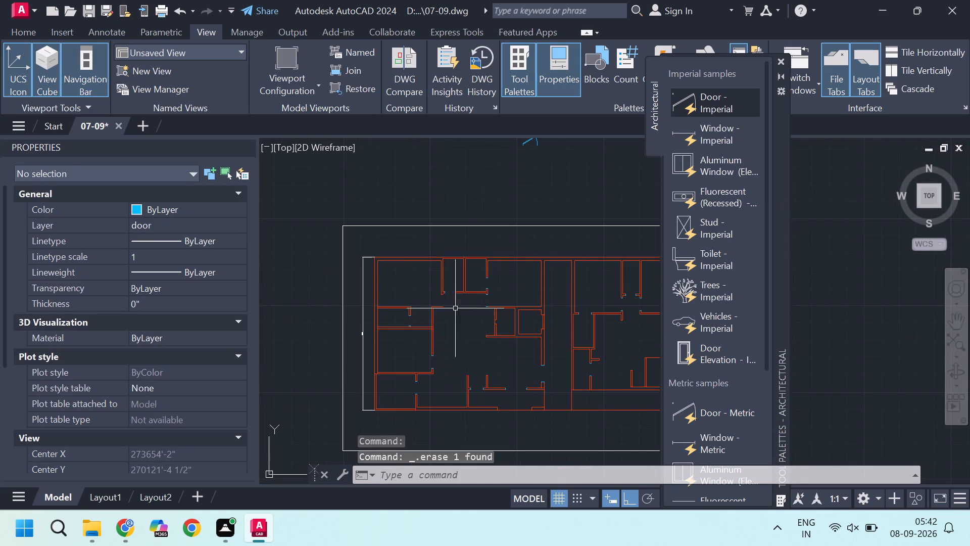
middle_drag(478, 200, 422, 287)
scroll(511, 219, up, 3)
scroll(373, 244, up, 2)
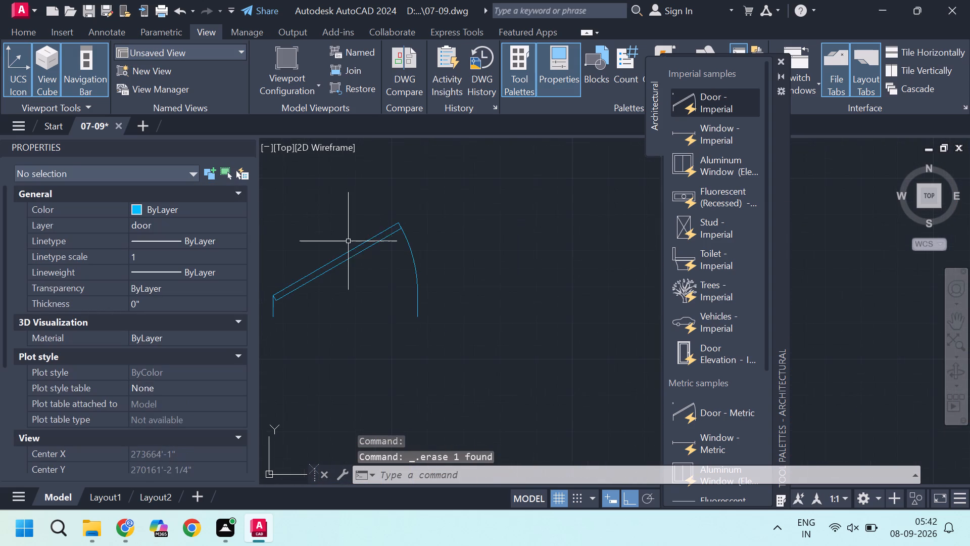
click(376, 236)
scroll(475, 294, down, 1)
scroll(433, 288, up, 1)
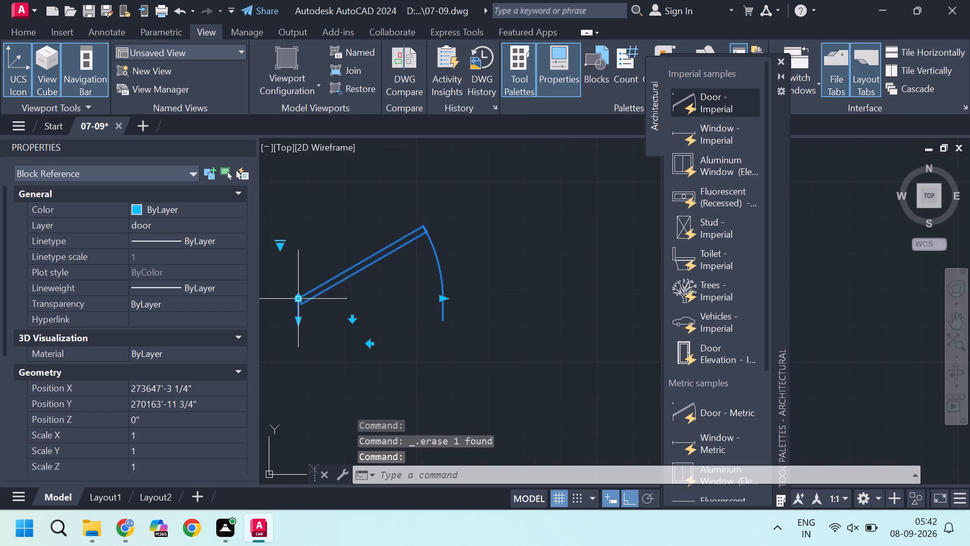
click(280, 240)
click(280, 243)
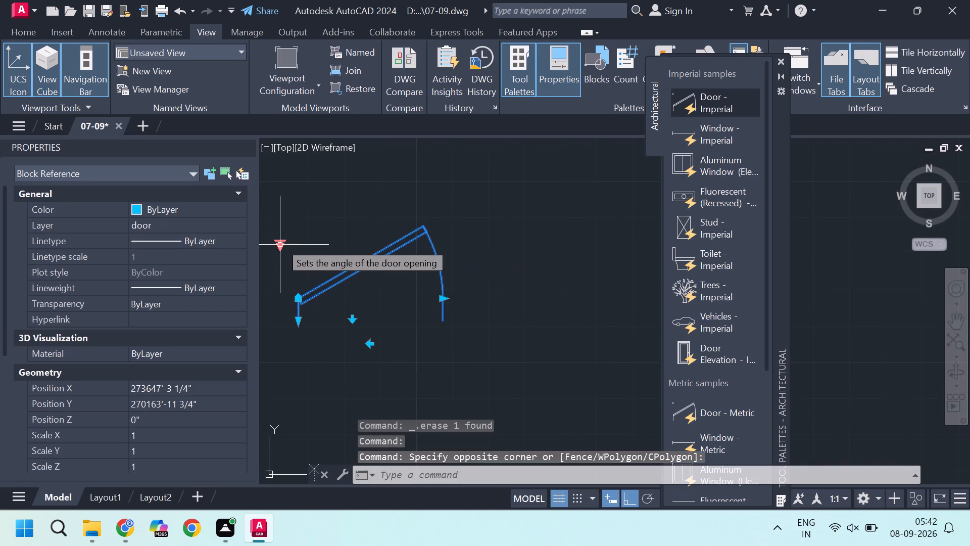
click(281, 242)
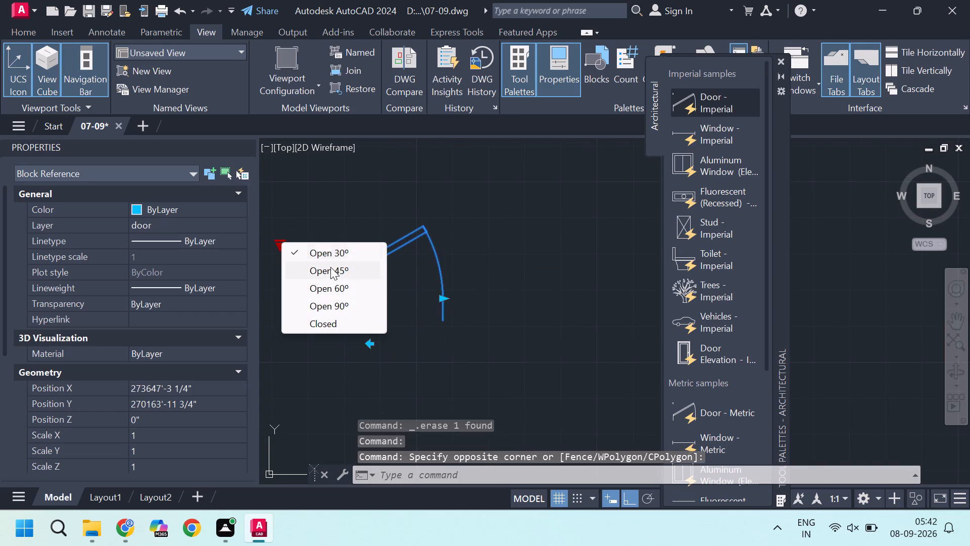
click(333, 306)
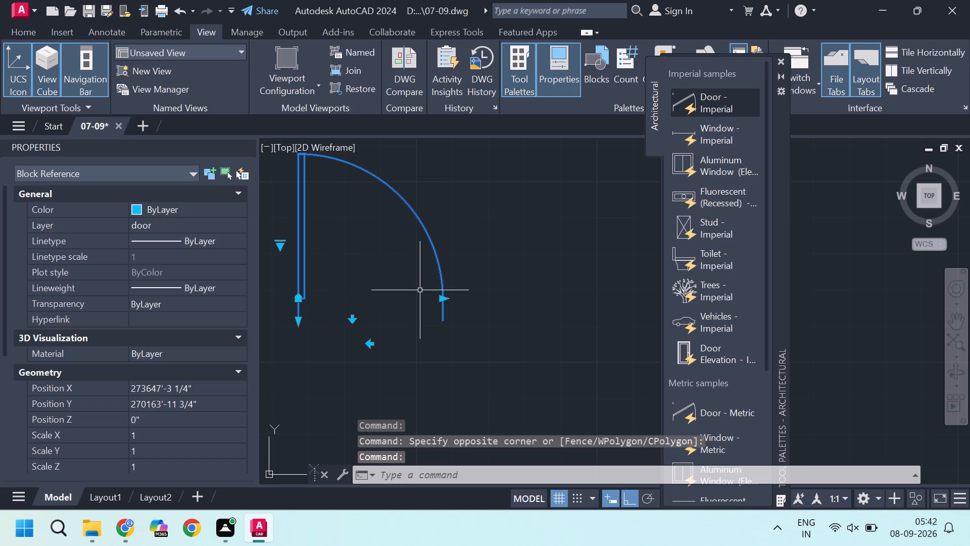
scroll(420, 290, down, 2)
key(Escape)
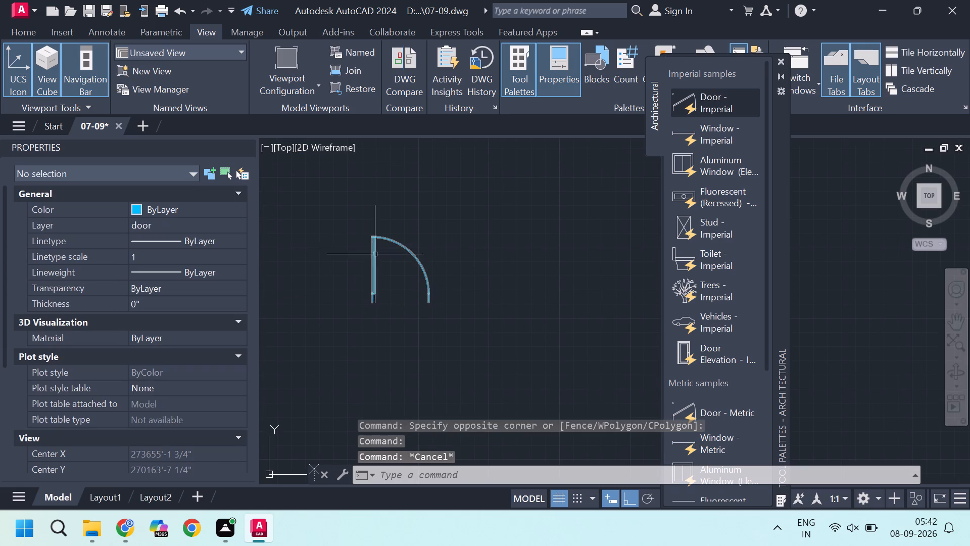
Check the door's overall width between its two lower jamb ends using a temporary line.
scroll(389, 288, up, 2)
middle_drag(398, 312, 404, 326)
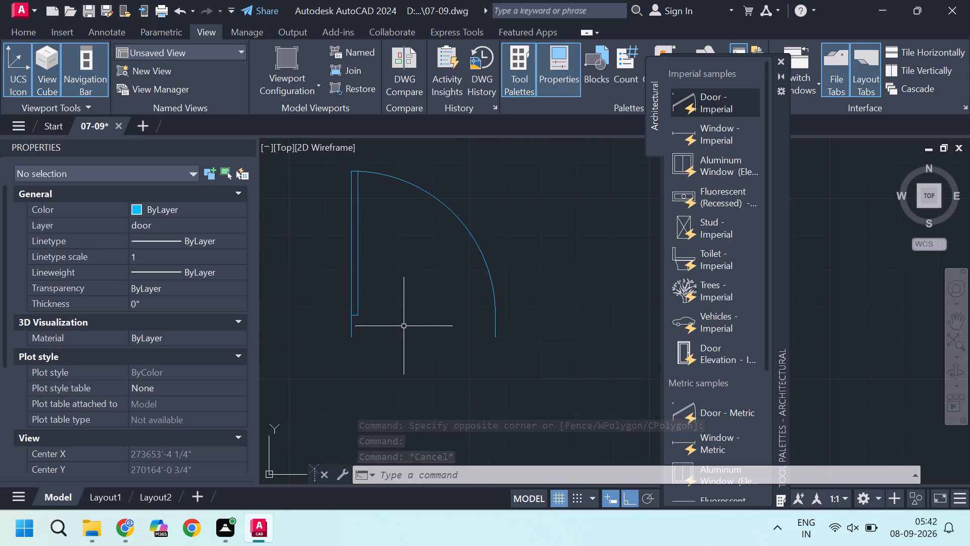
key(l)
key(Return)
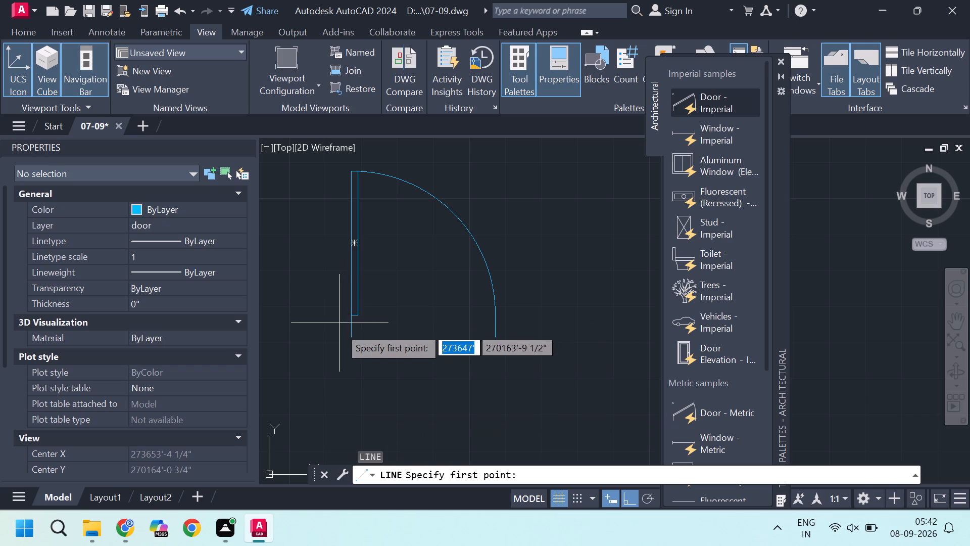
click(352, 336)
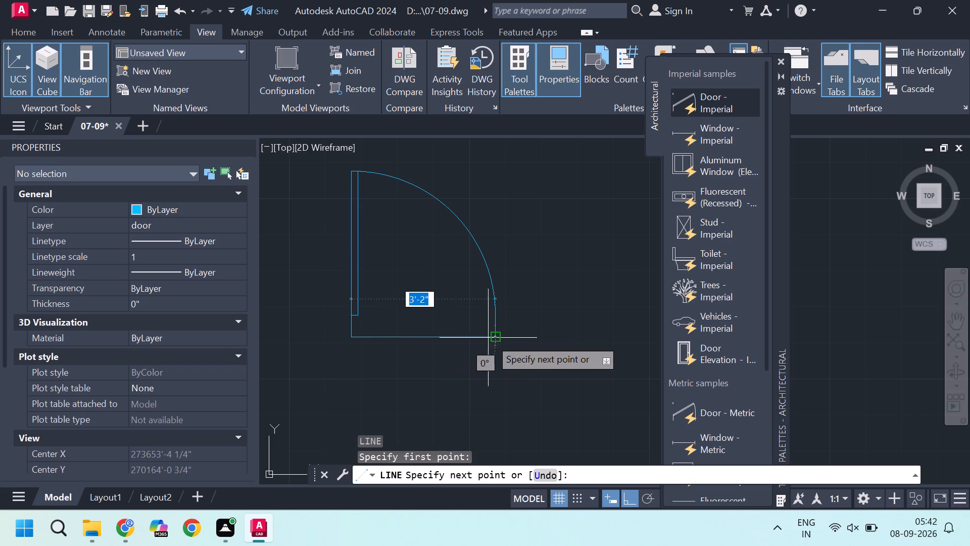
key(Escape)
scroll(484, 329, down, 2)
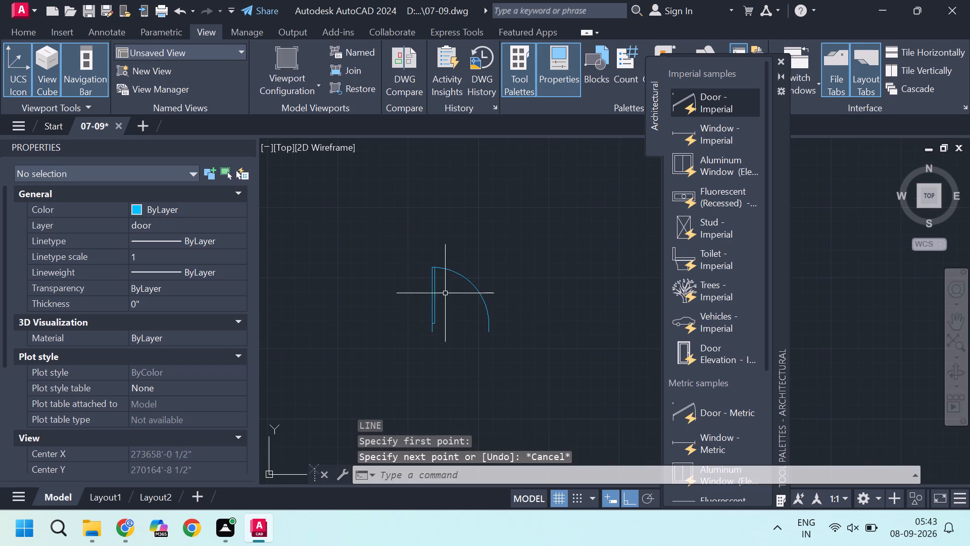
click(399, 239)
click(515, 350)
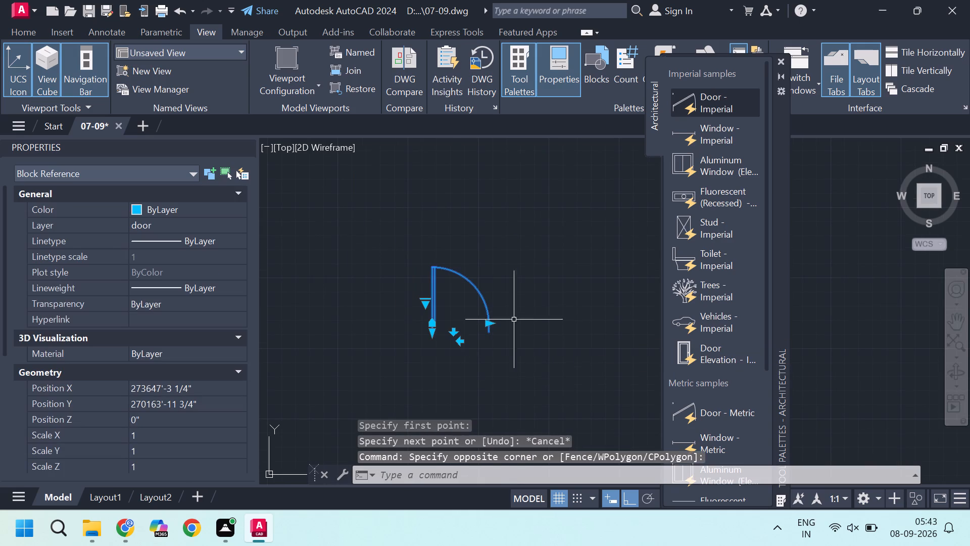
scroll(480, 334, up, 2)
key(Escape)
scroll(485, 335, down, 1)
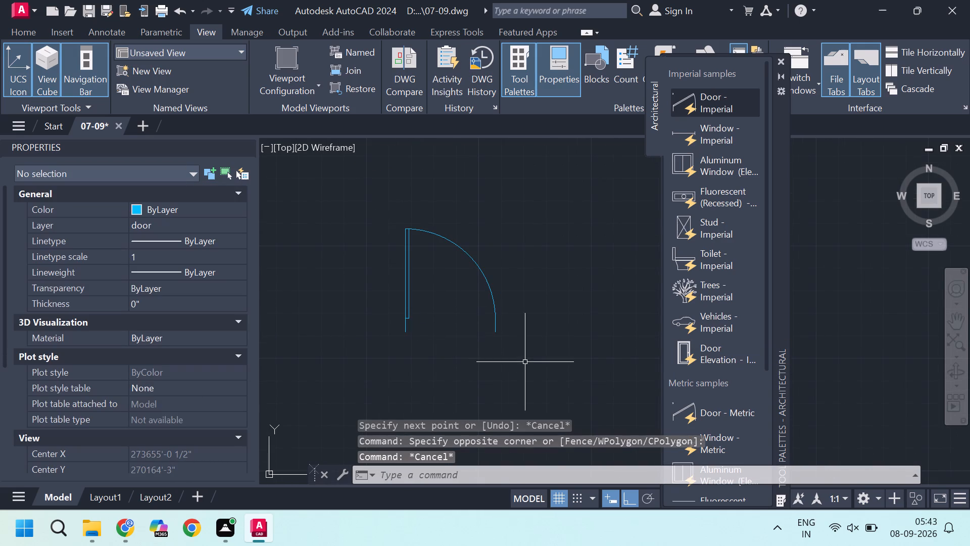
Scale the door block by reference from its lower hinge-side corner, using its full jamb-to-jamb width as reference and 3' as new length.
double_click(526, 362)
click(335, 204)
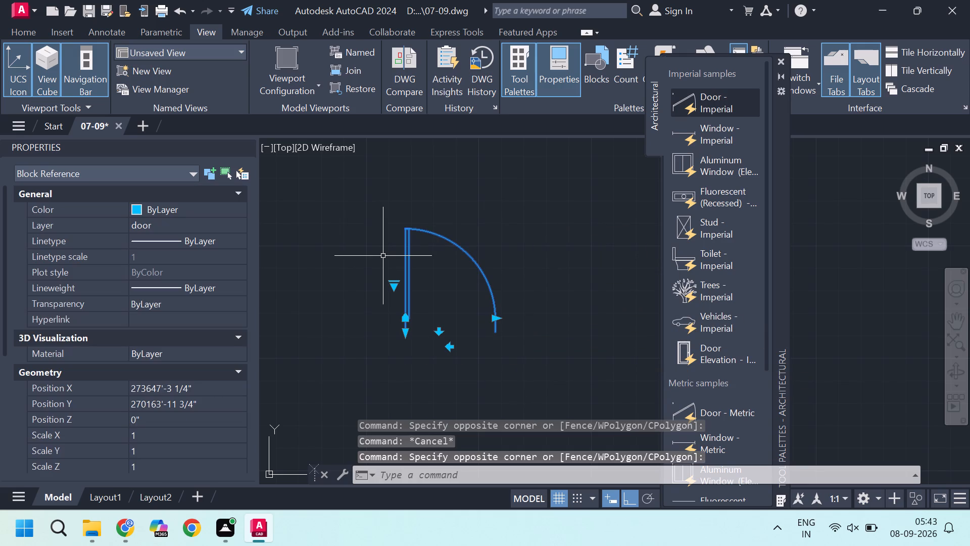
text(sc)
key(Return)
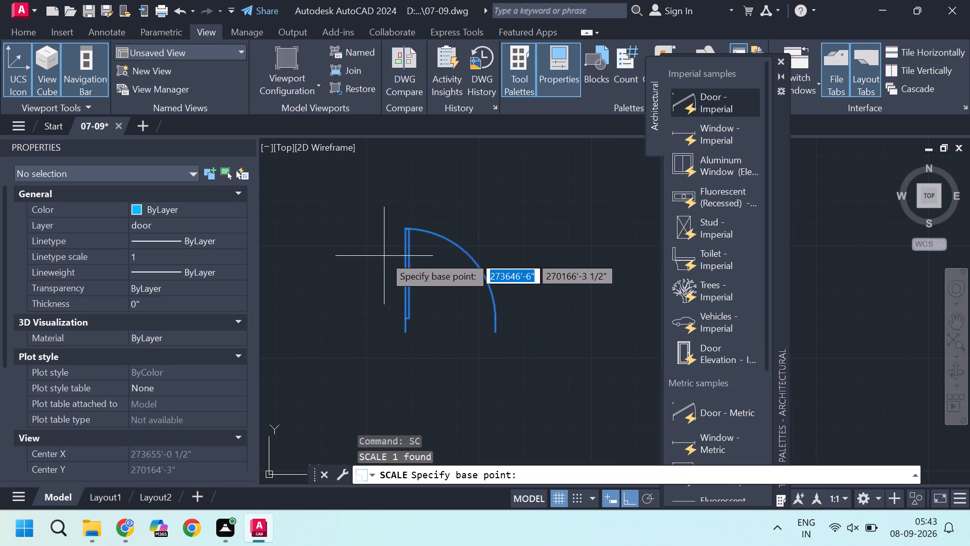
scroll(375, 365, up, 1)
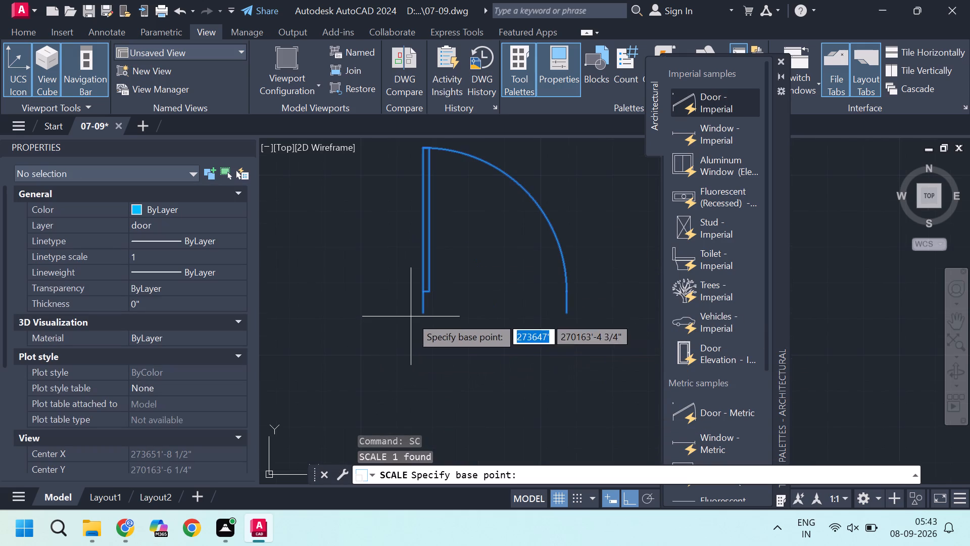
click(423, 314)
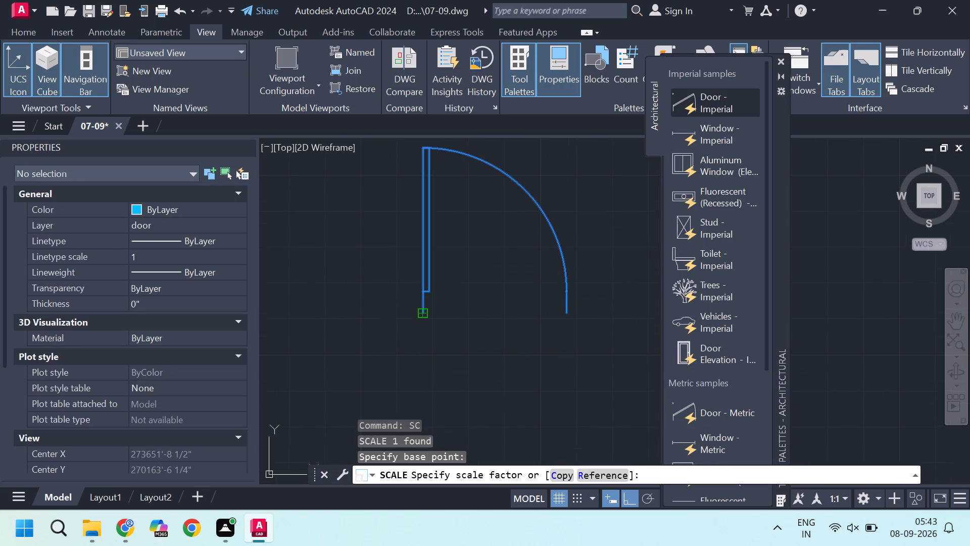
key(r)
key(Return)
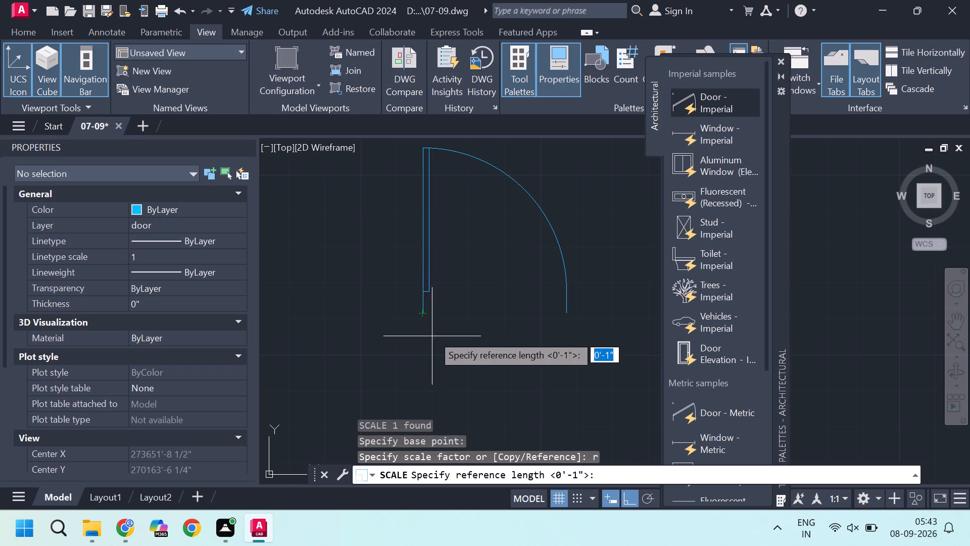
click(423, 313)
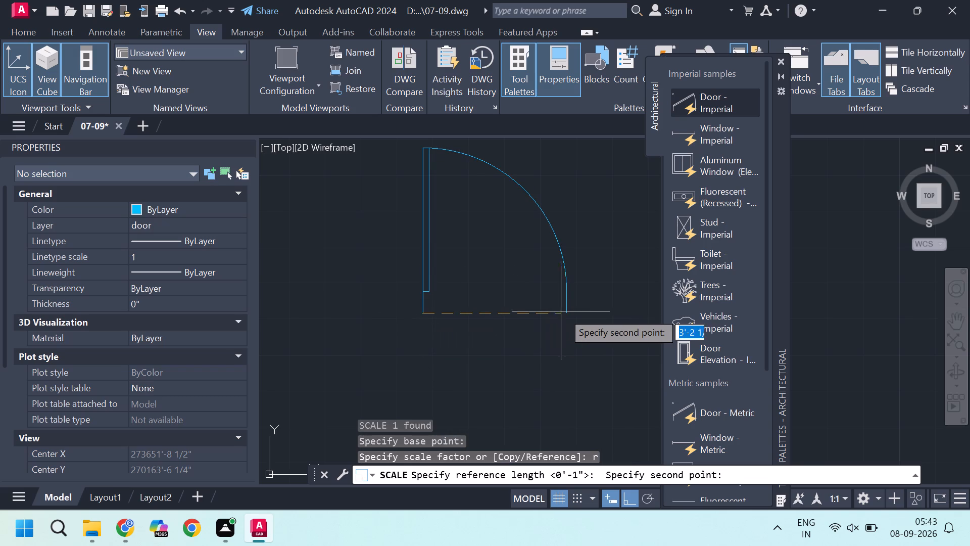
click(563, 312)
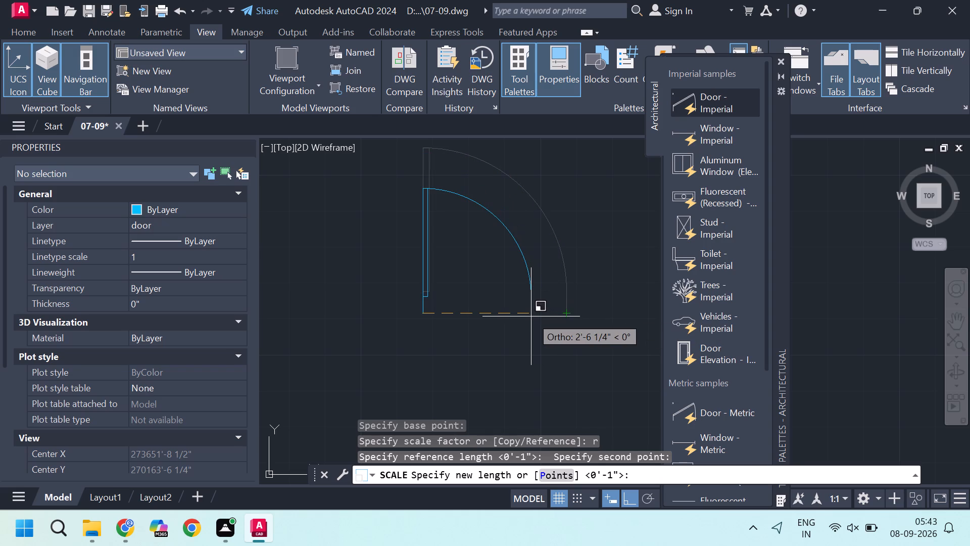
key(3)
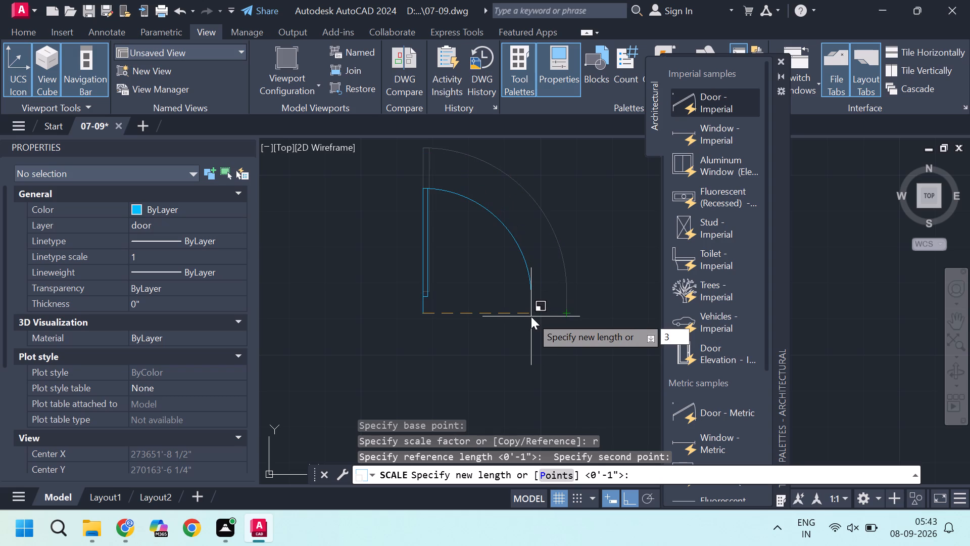
key(apostrophe)
key(Return)
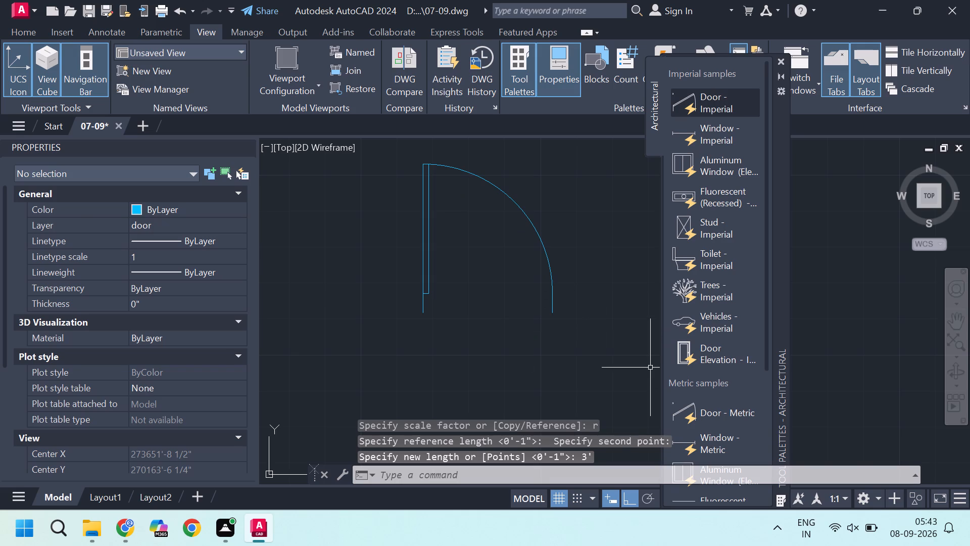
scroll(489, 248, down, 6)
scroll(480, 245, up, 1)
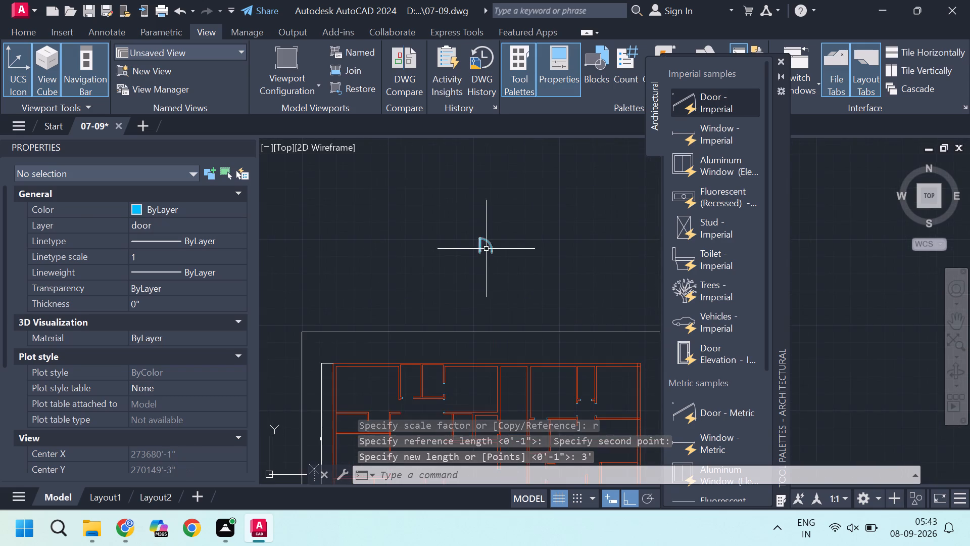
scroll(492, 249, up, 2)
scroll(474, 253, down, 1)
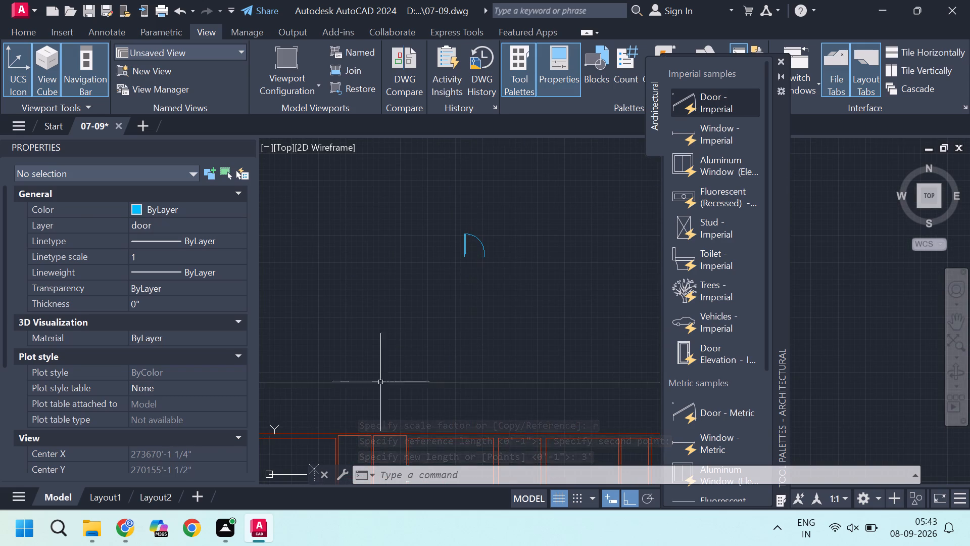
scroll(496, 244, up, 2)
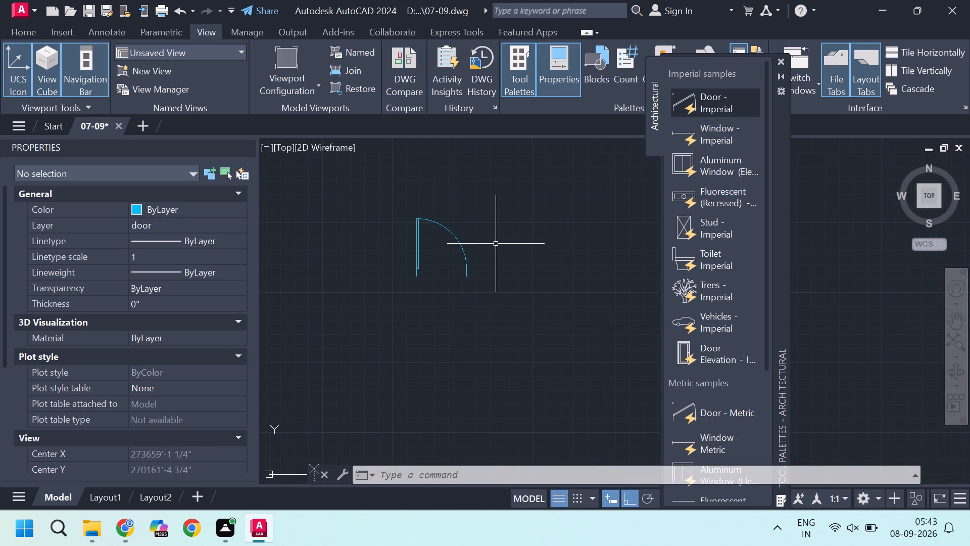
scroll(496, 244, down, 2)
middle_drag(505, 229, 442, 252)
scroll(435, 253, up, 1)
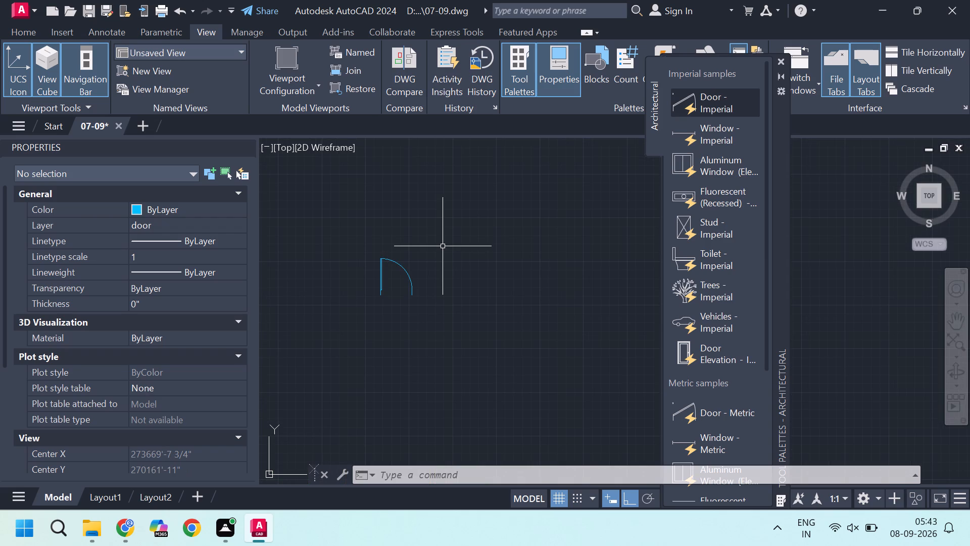
Paste a copy of the door block just below the original, in the empty area above the floor plan.
click(54, 37)
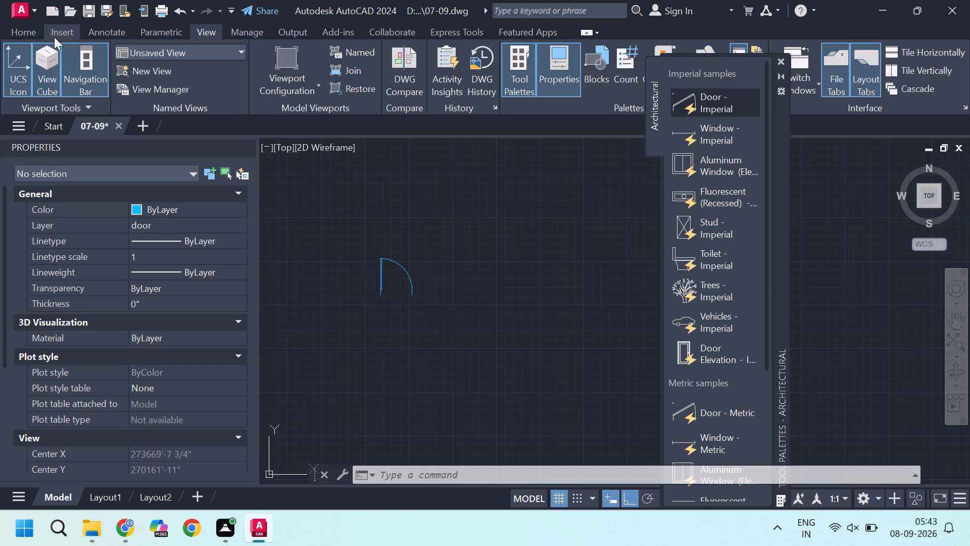
click(31, 31)
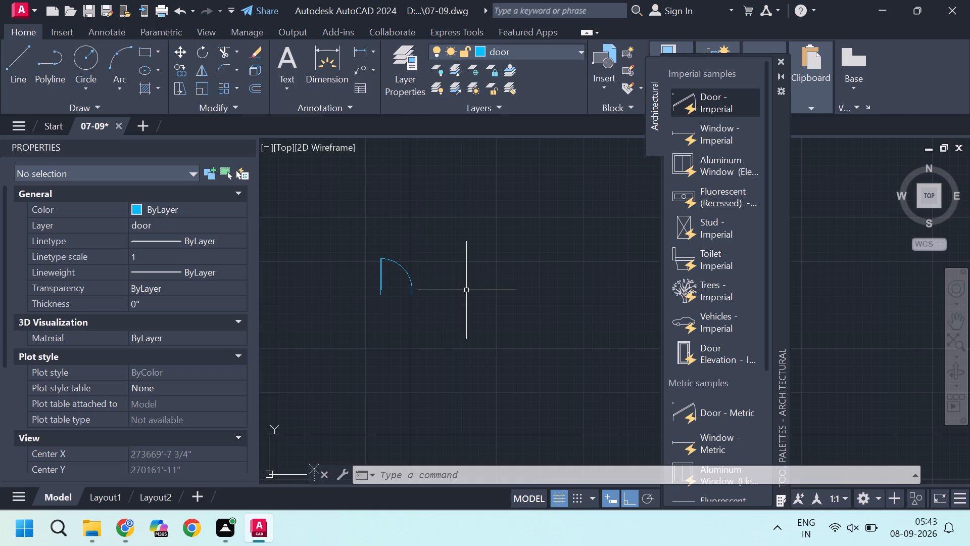
scroll(470, 296, down, 2)
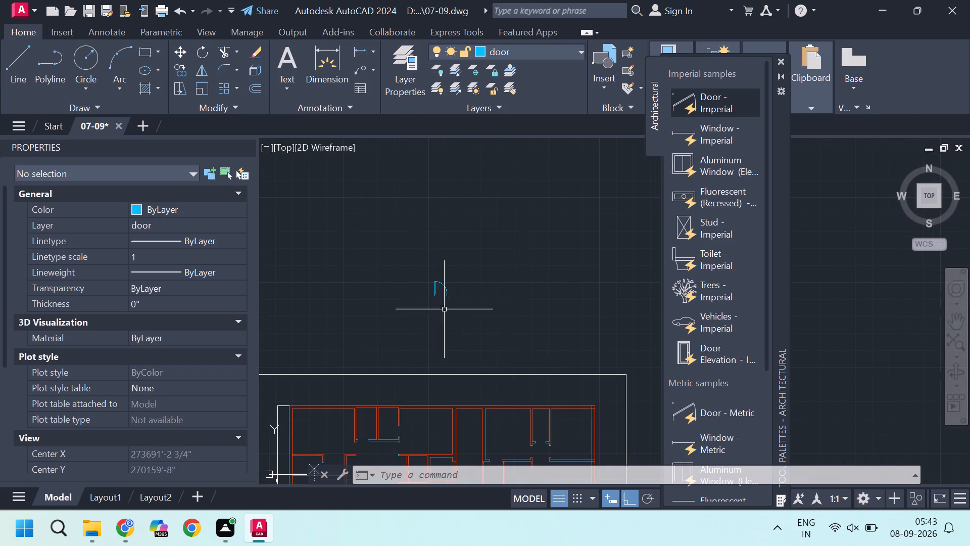
scroll(424, 315, up, 2)
scroll(434, 300, down, 3)
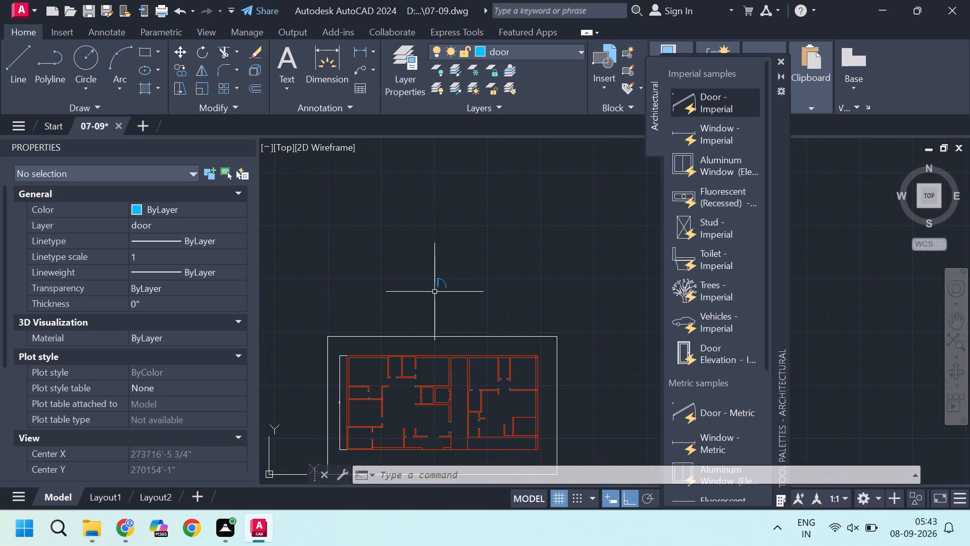
scroll(434, 292, up, 2)
double_click(423, 235)
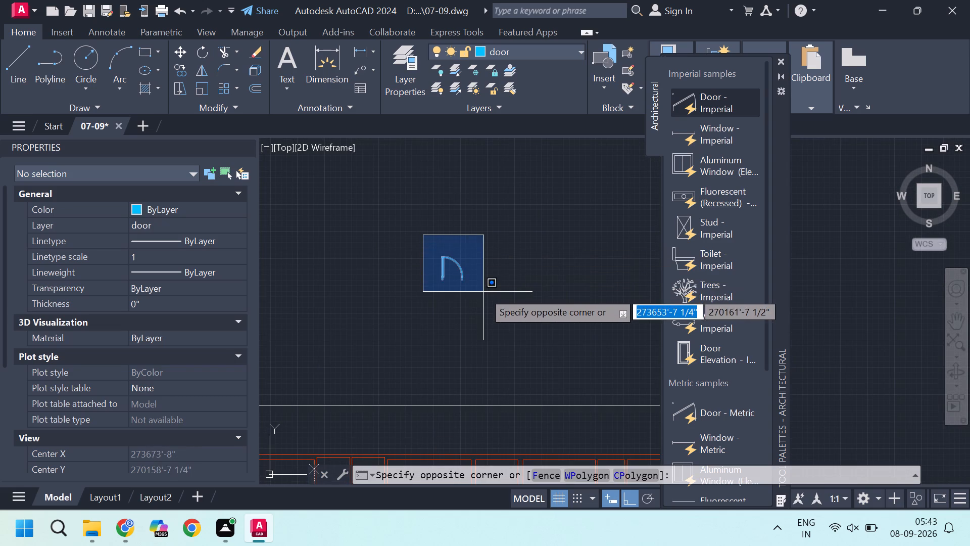
click(483, 292)
scroll(480, 292, up, 2)
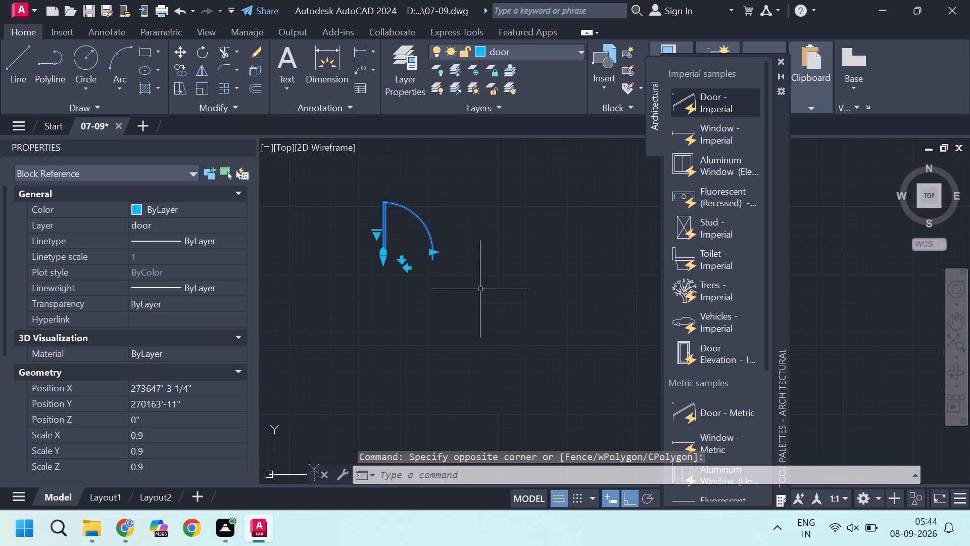
key(ctrl+c)
scroll(480, 288, down, 1)
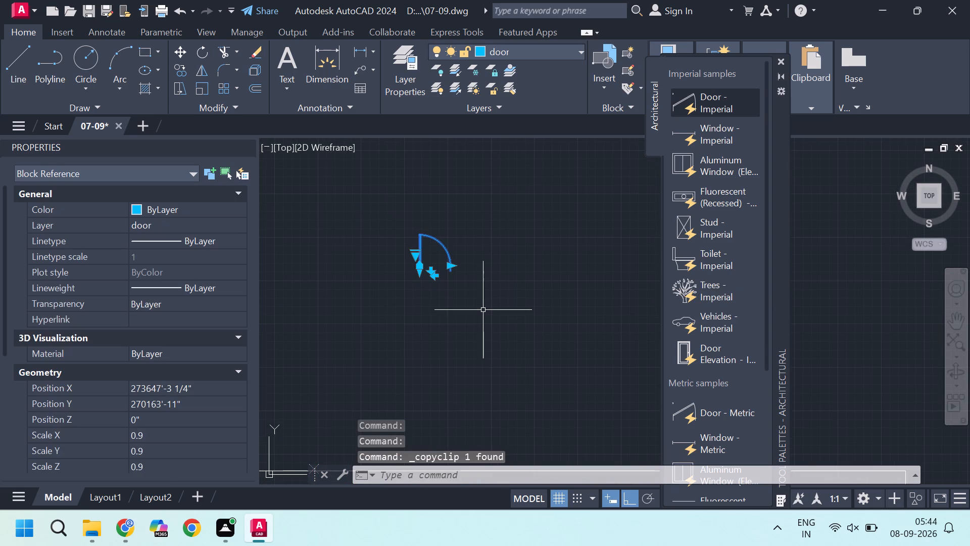
key(ctrl+v)
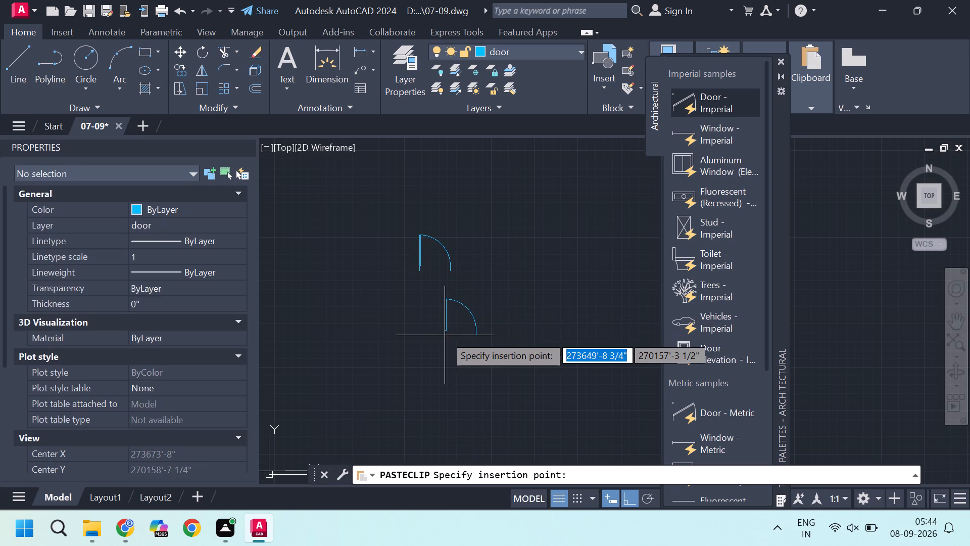
click(445, 335)
Rotate the lower door copy 90º clockwise about its lower hinge-side corner.
click(437, 284)
click(499, 347)
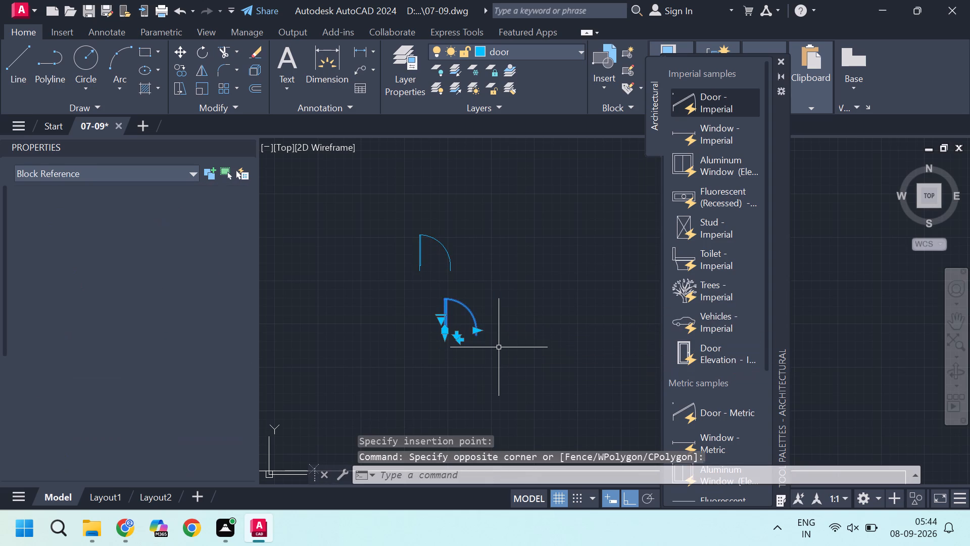
text(ro)
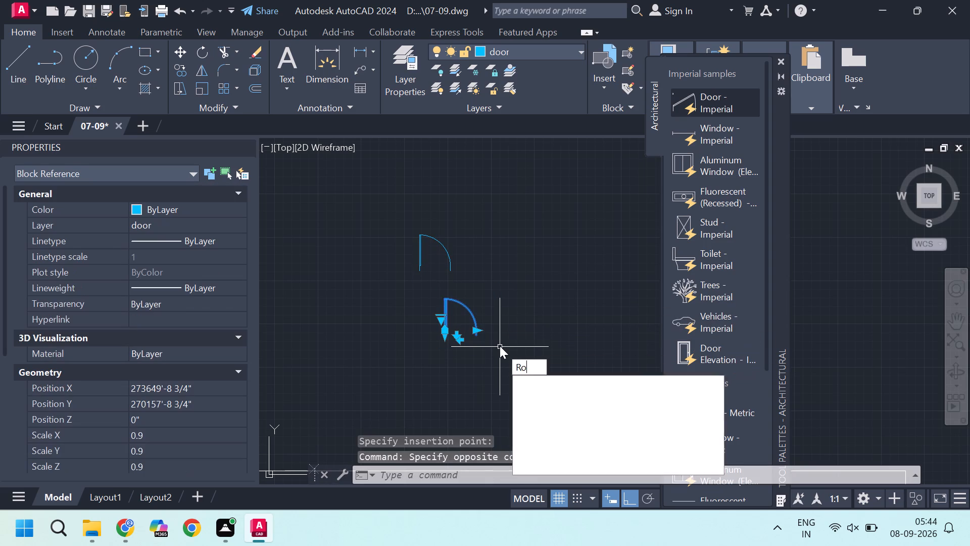
key(Return)
scroll(480, 342, up, 3)
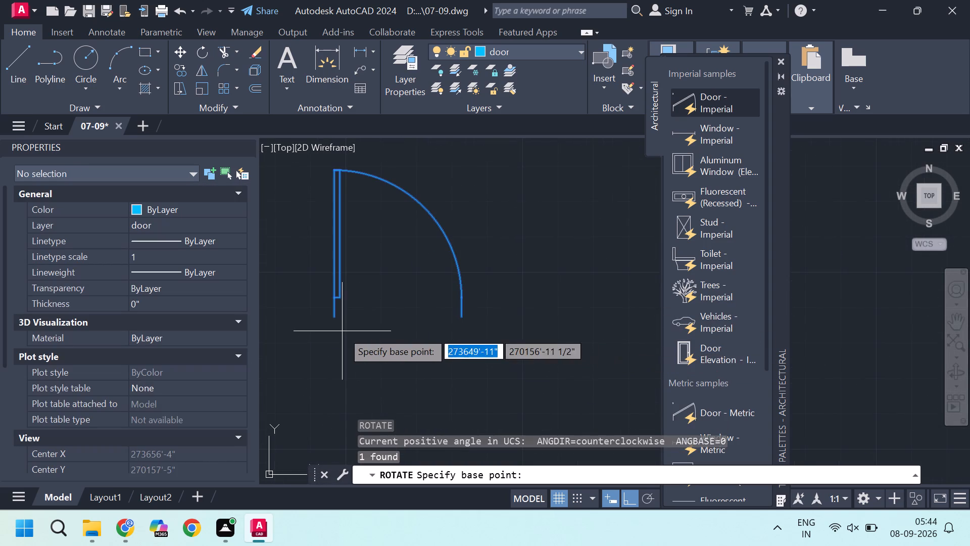
click(334, 319)
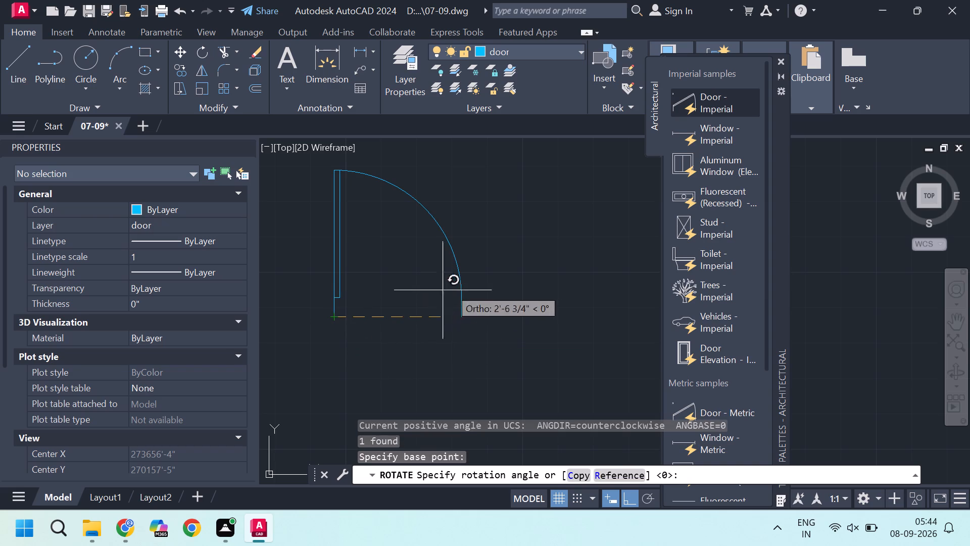
scroll(428, 337, down, 3)
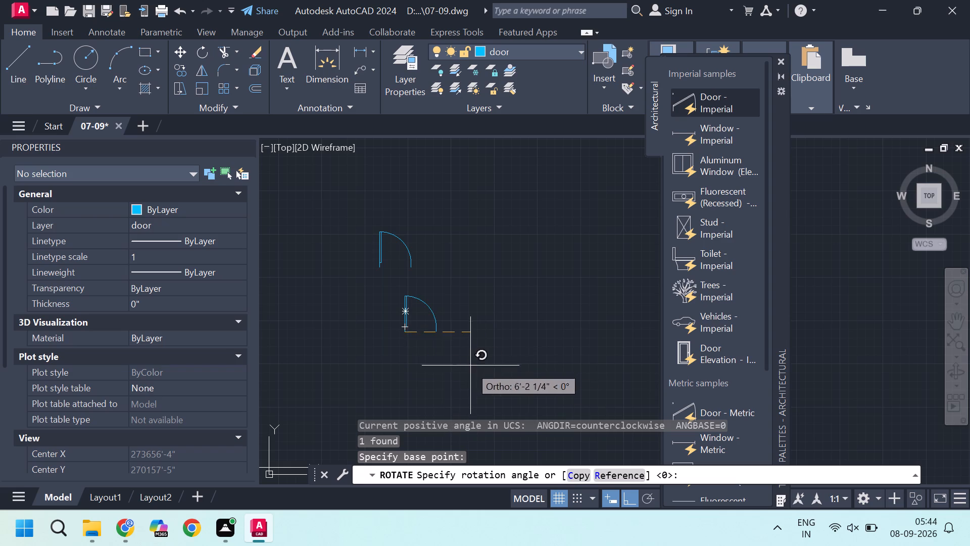
click(429, 382)
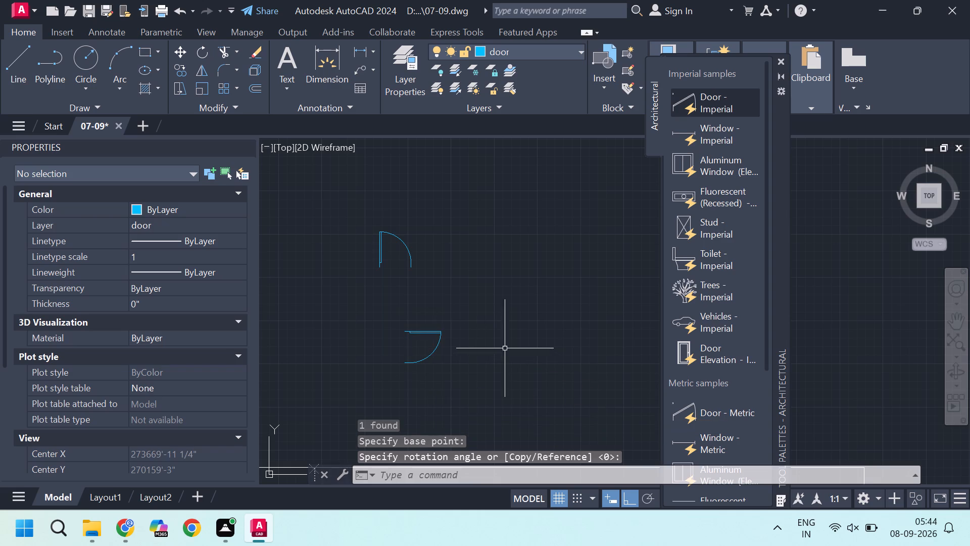
key(Escape)
key(Escape)
Copy the original upright door block above the floor plan using the Copy command.
scroll(478, 336, down, 4)
scroll(465, 321, up, 3)
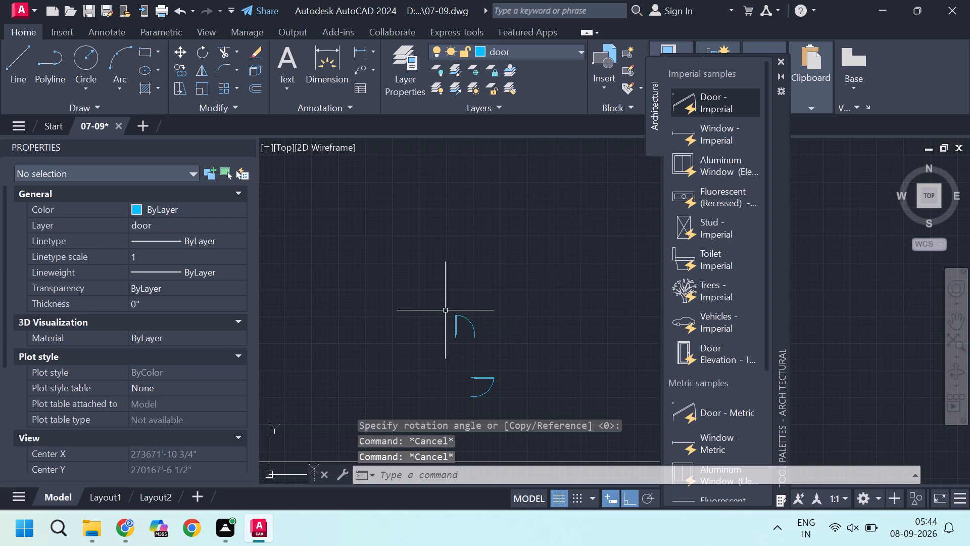
click(457, 320)
scroll(494, 322, up, 2)
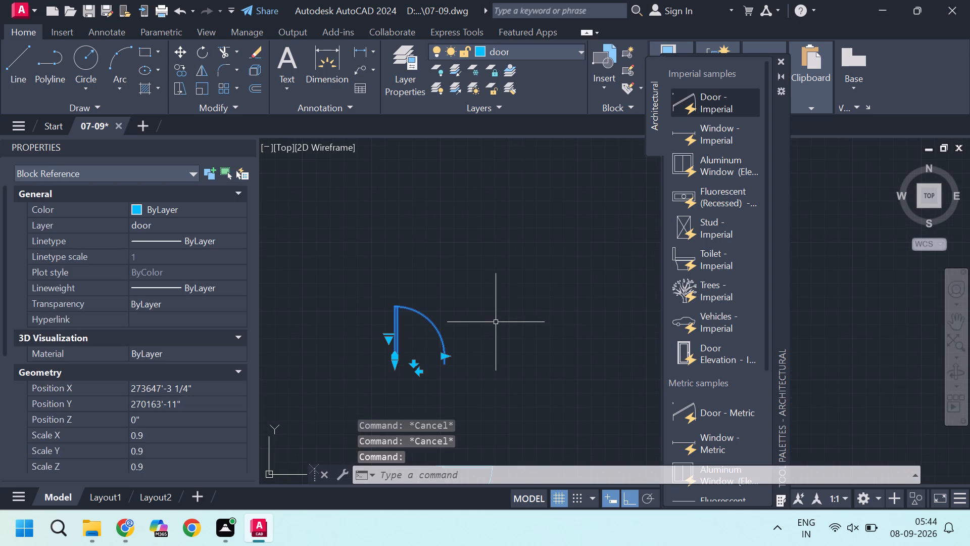
key(c)
key(o)
key(Return)
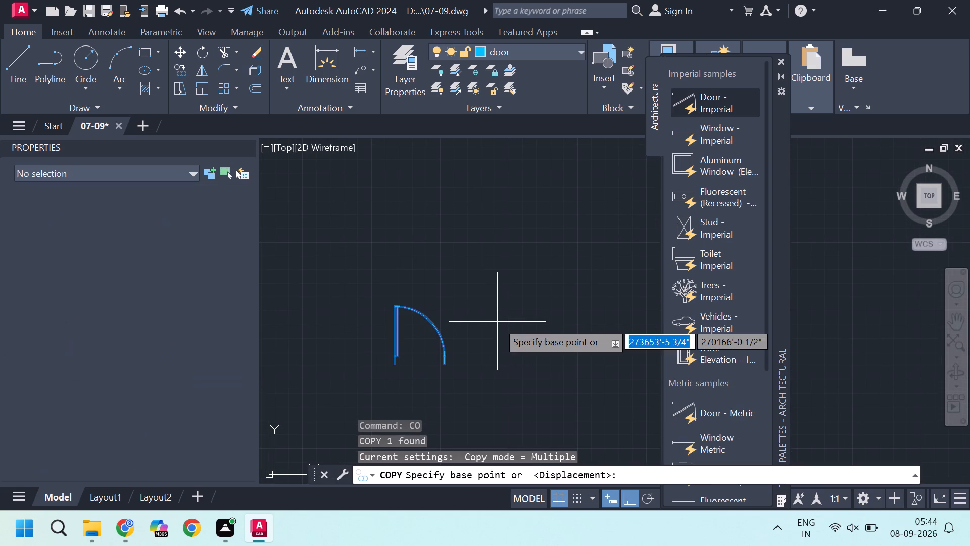
scroll(510, 252, down, 2)
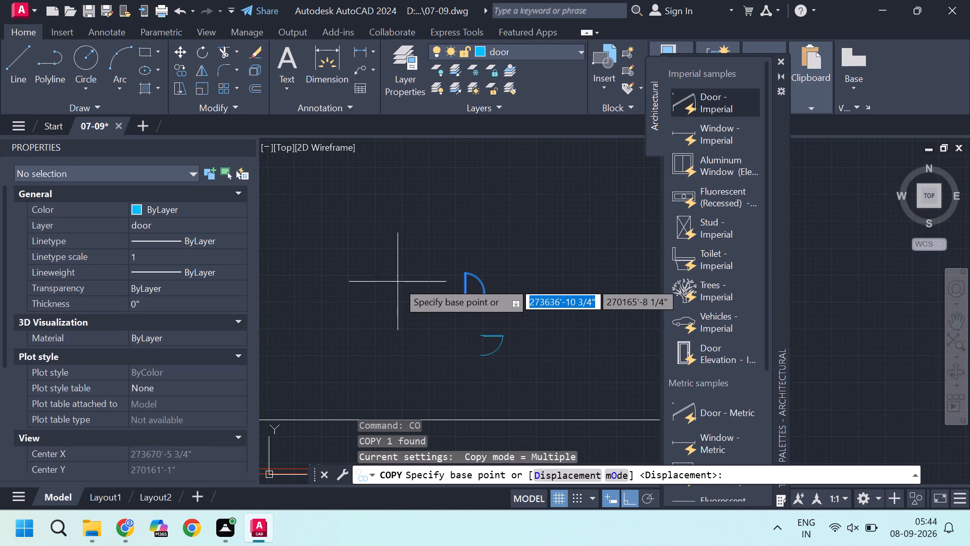
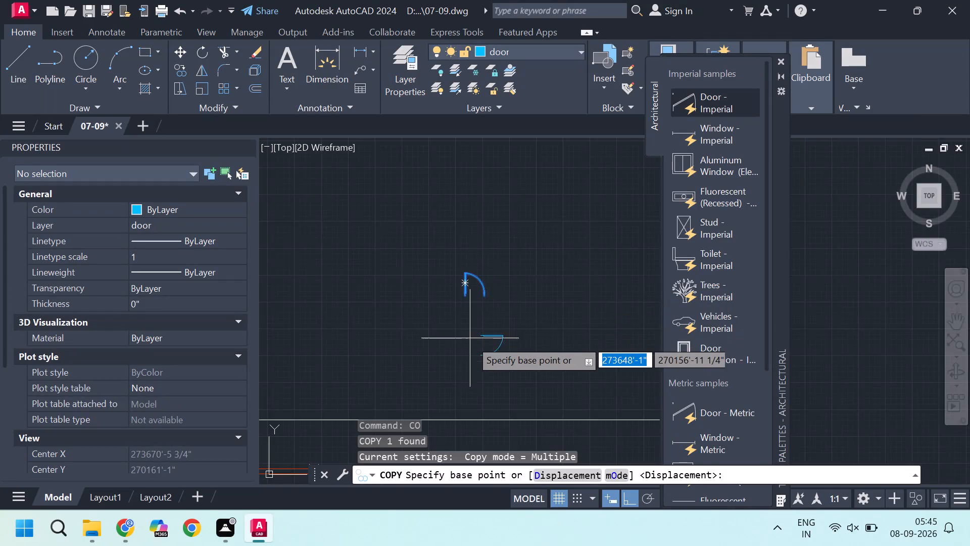
Set the upright door block's lower hinge-side corner as the base point for the copy.
scroll(470, 340, up, 2)
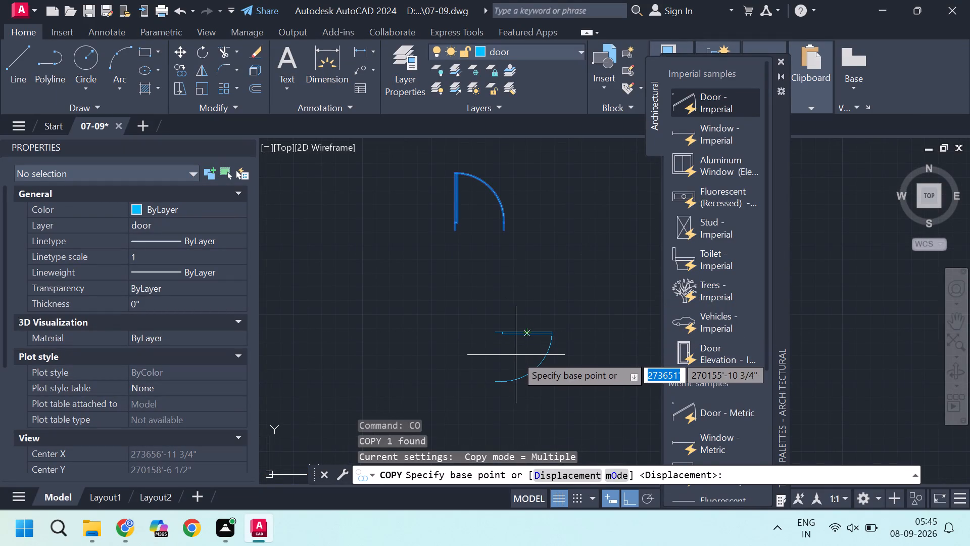
scroll(458, 247, up, 4)
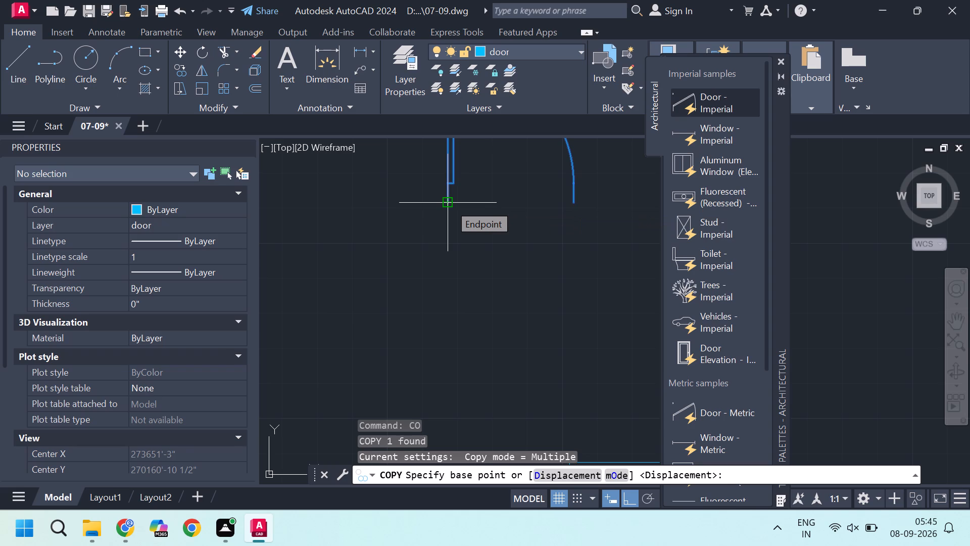
click(449, 204)
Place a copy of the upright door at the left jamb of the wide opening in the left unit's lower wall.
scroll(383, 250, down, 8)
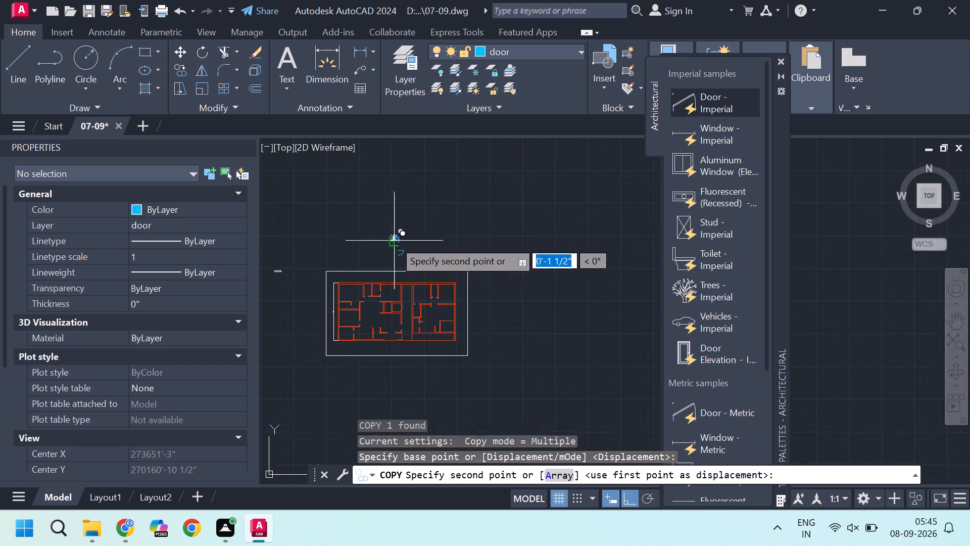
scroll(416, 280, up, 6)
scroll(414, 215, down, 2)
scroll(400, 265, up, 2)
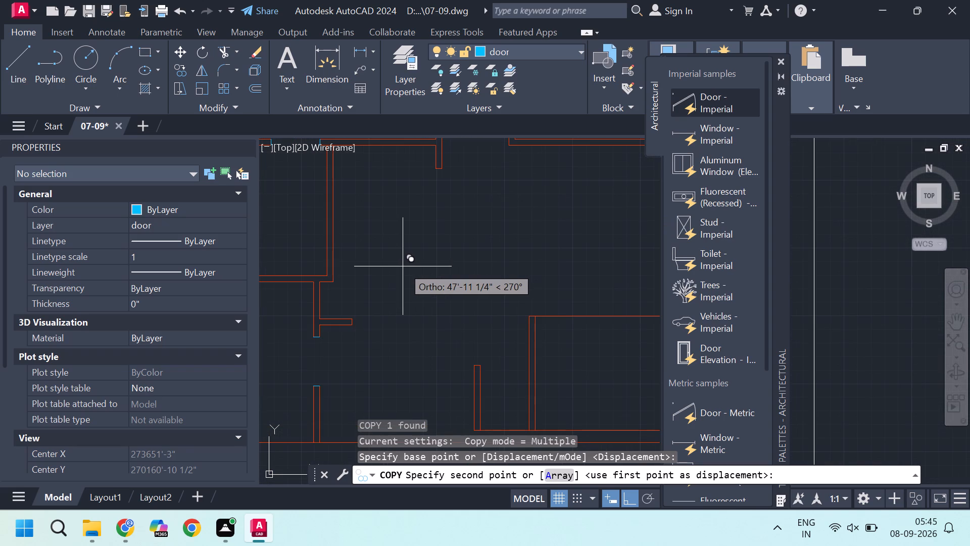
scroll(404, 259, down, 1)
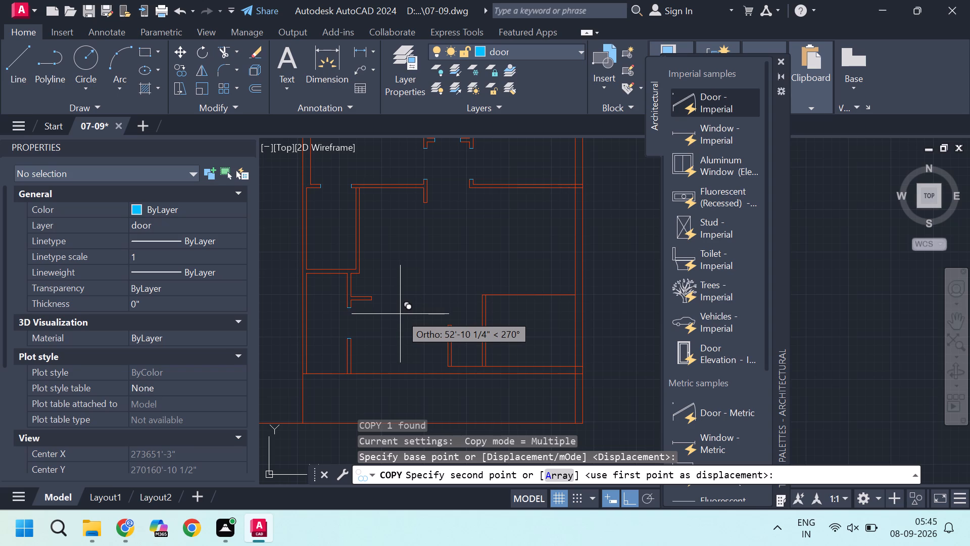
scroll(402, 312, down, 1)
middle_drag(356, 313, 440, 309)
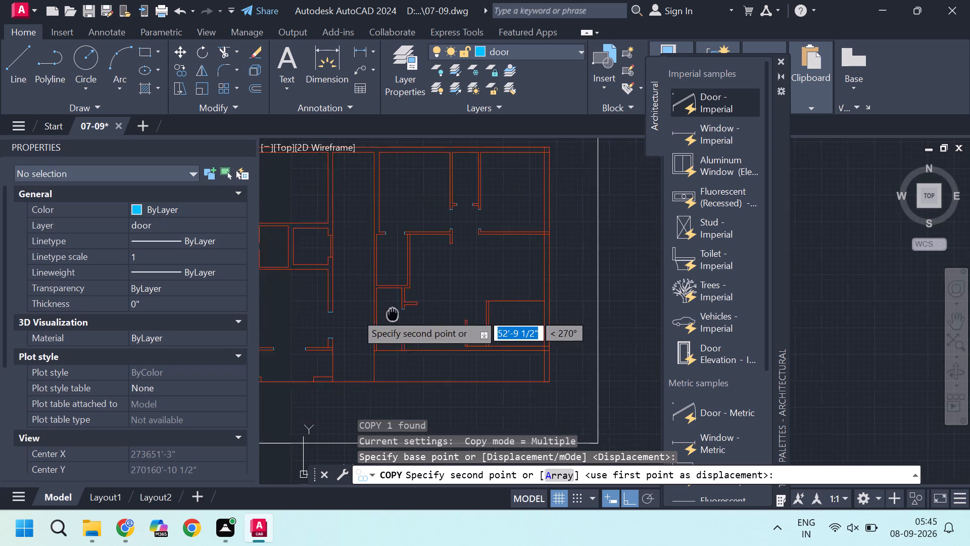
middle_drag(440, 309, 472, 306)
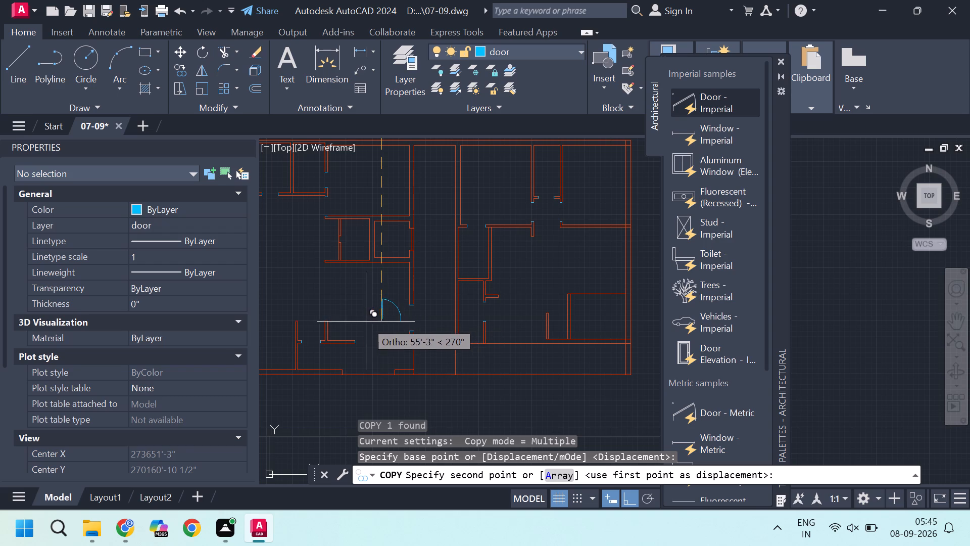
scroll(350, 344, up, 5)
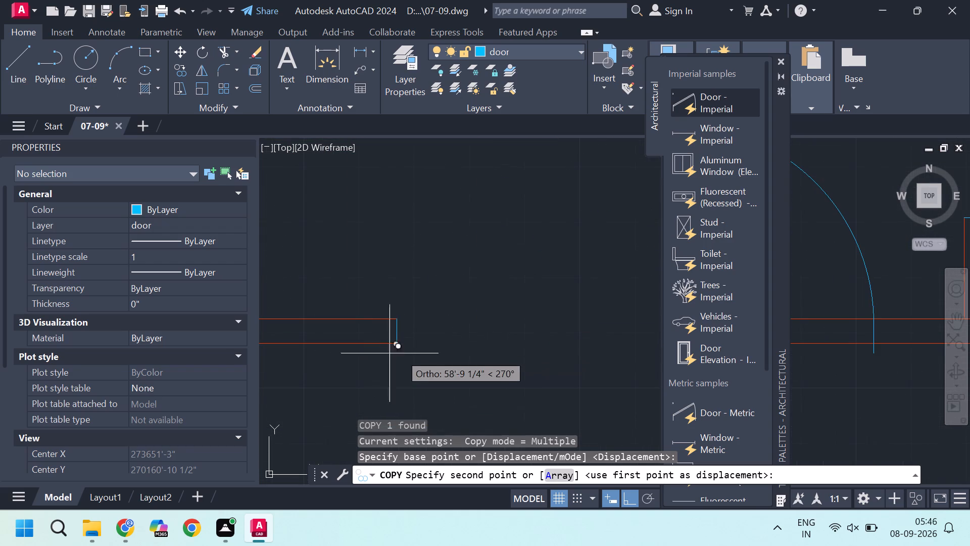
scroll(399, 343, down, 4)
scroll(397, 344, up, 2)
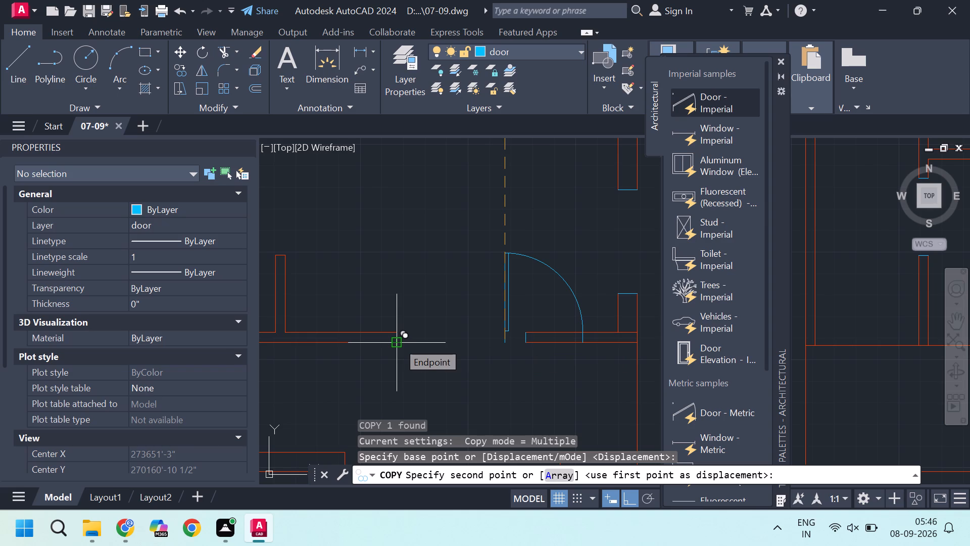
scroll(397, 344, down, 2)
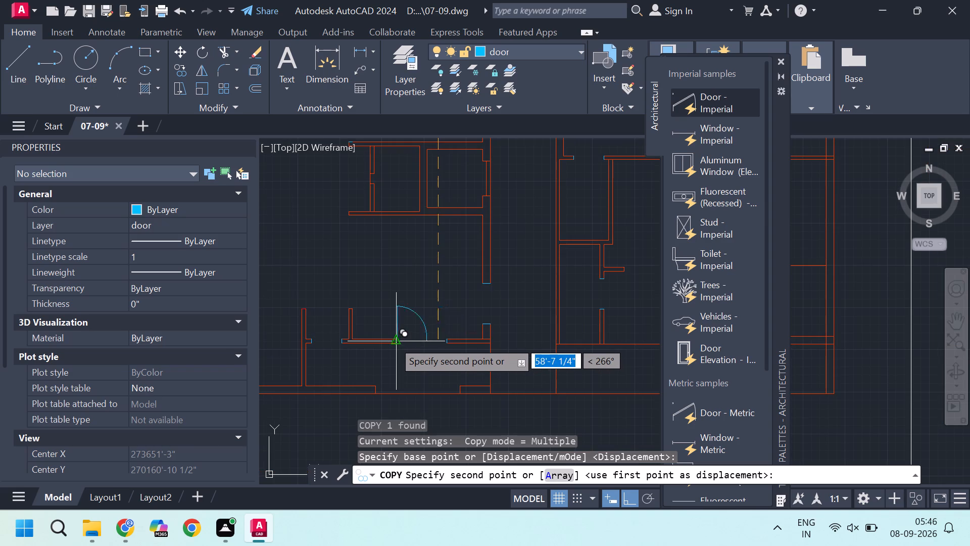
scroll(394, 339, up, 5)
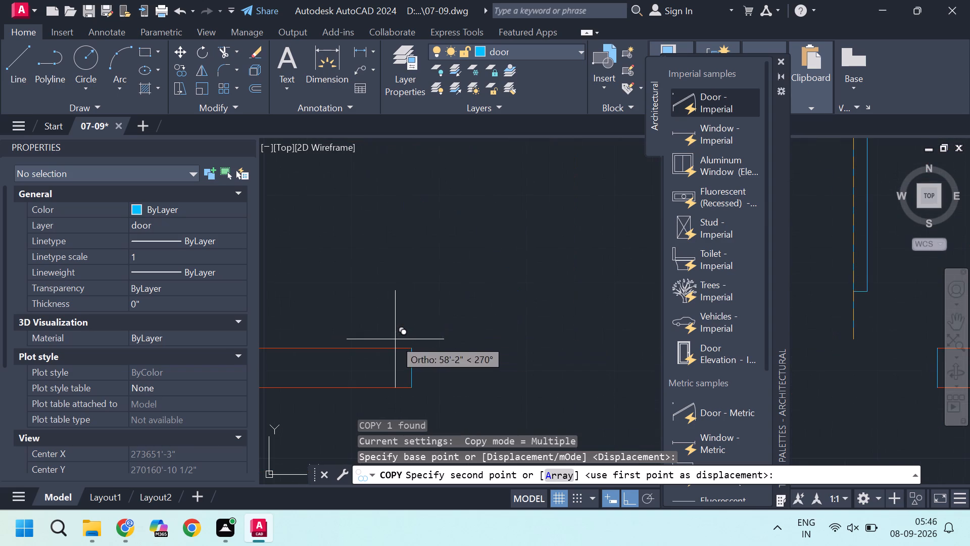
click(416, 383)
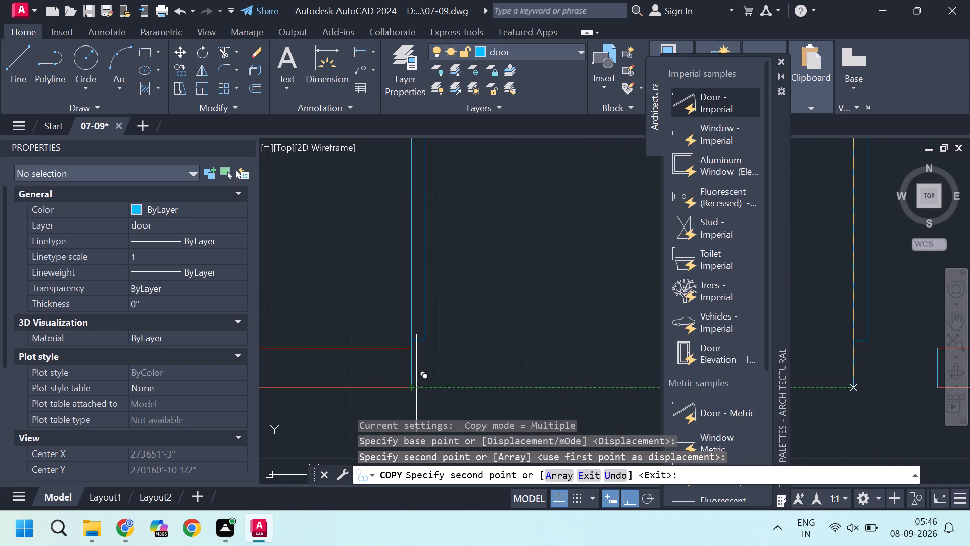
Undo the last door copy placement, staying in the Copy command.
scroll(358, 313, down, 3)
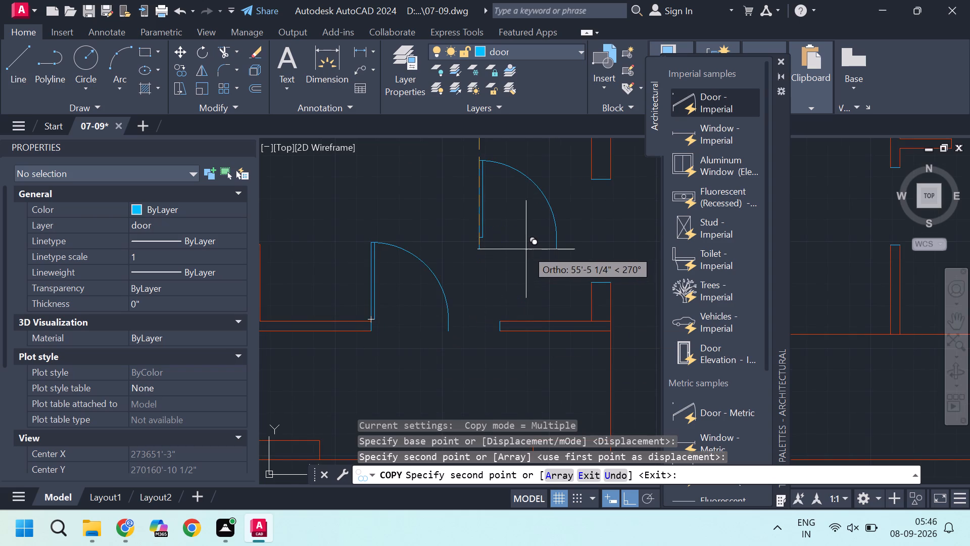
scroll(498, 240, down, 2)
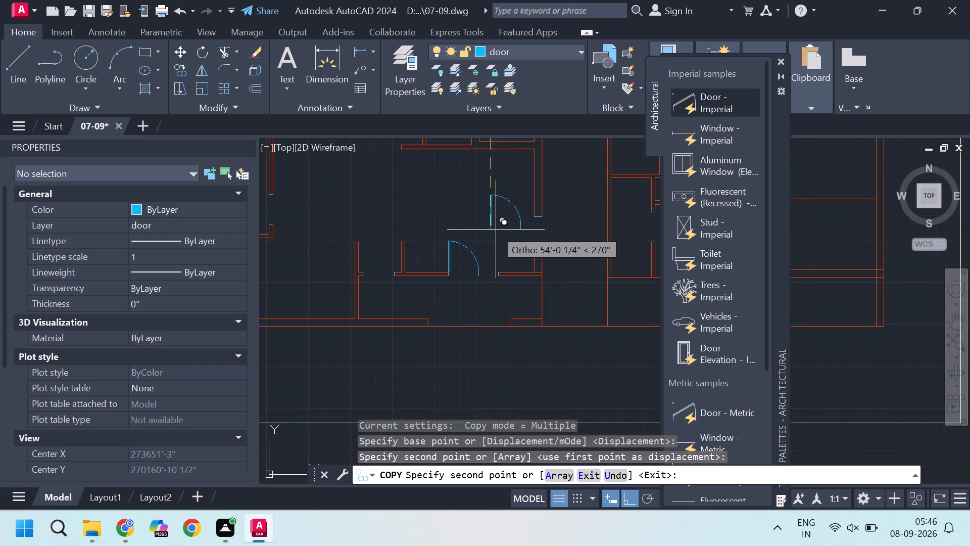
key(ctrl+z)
Place the upright door copy at the left jamb of the narrower opening beside the vertical wall in the left unit's lower wall.
scroll(487, 244, down, 3)
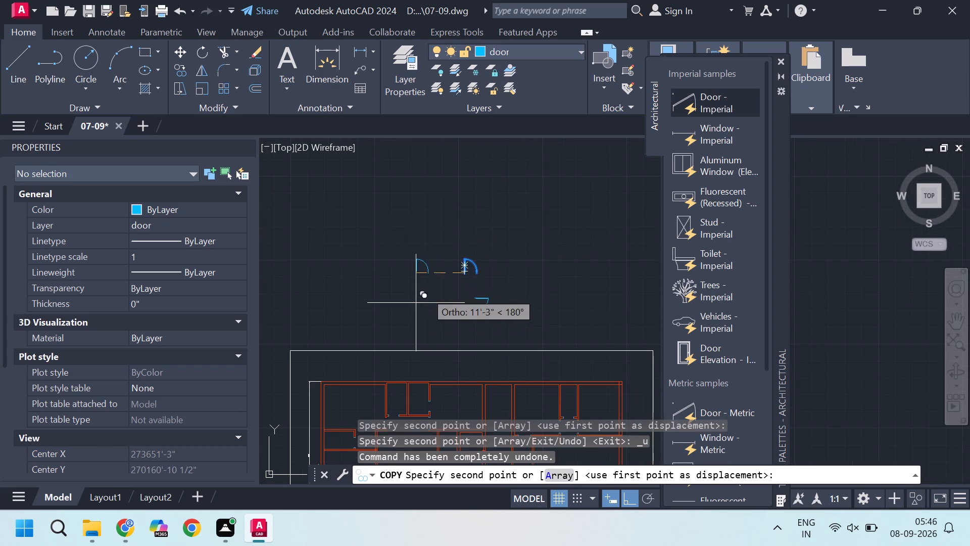
scroll(444, 227, down, 5)
scroll(439, 266, up, 5)
scroll(457, 167, up, 3)
scroll(424, 230, up, 3)
click(408, 278)
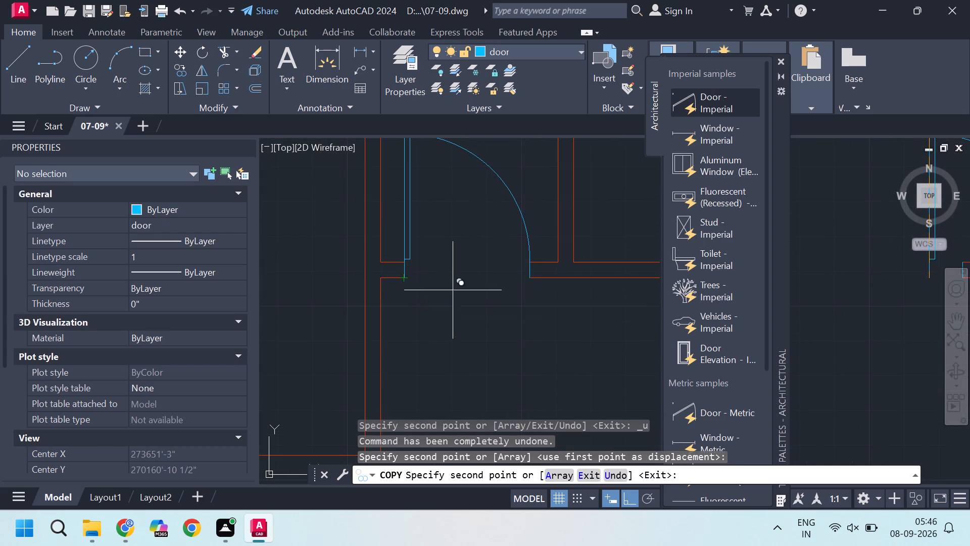
Place another upright door copy on the bottom wall of the right unit's lower-right room, near the outer wall, and end copying.
scroll(492, 300, down, 3)
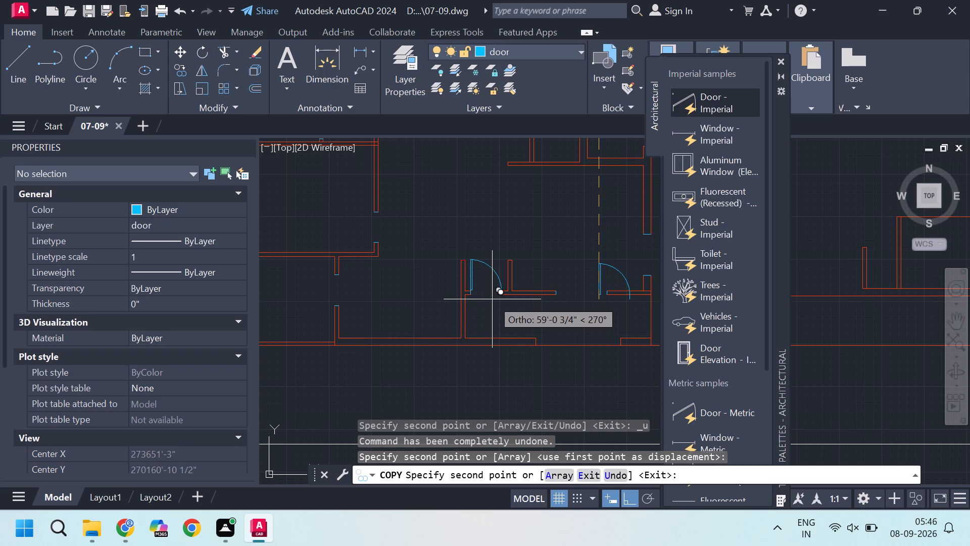
scroll(483, 296, down, 3)
scroll(512, 190, up, 3)
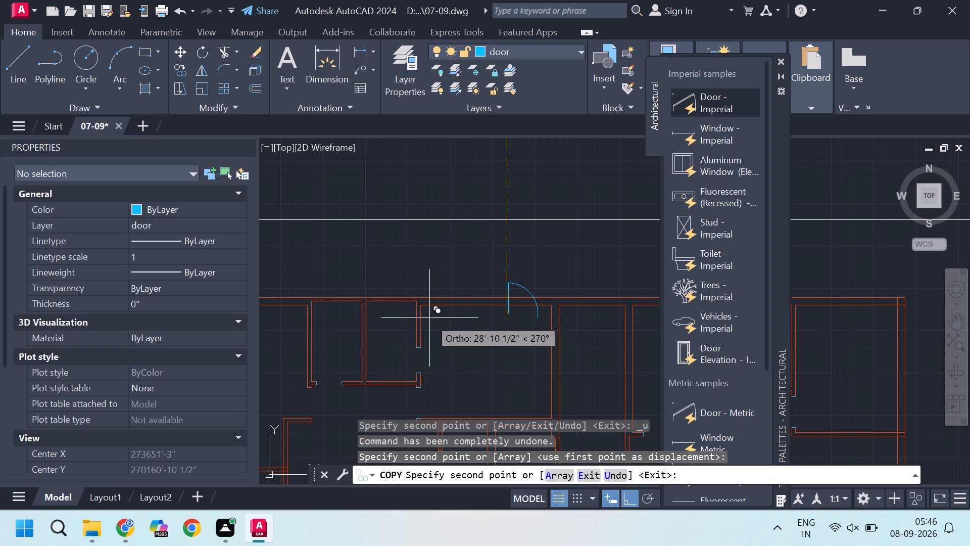
scroll(437, 348, down, 3)
middle_drag(530, 391, 470, 264)
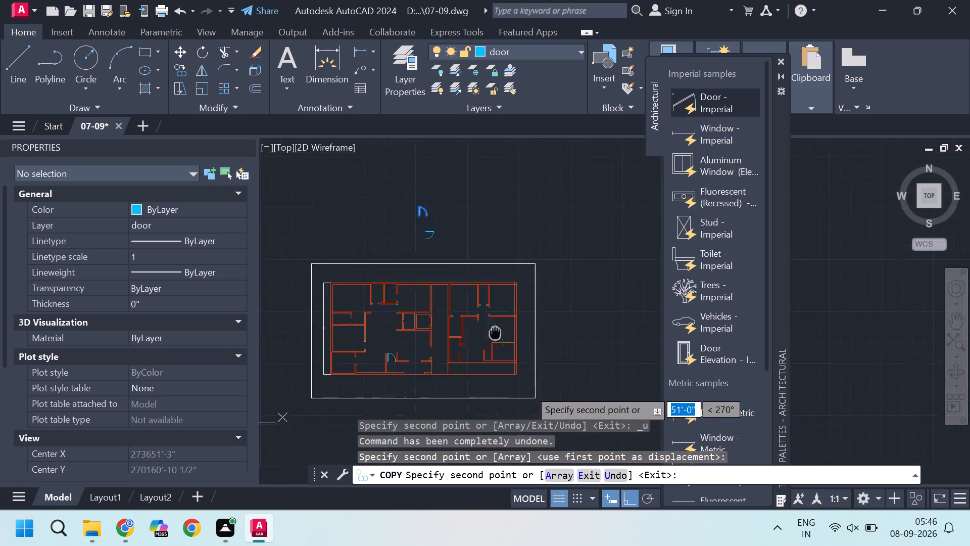
middle_drag(470, 264, 460, 242)
scroll(470, 265, up, 3)
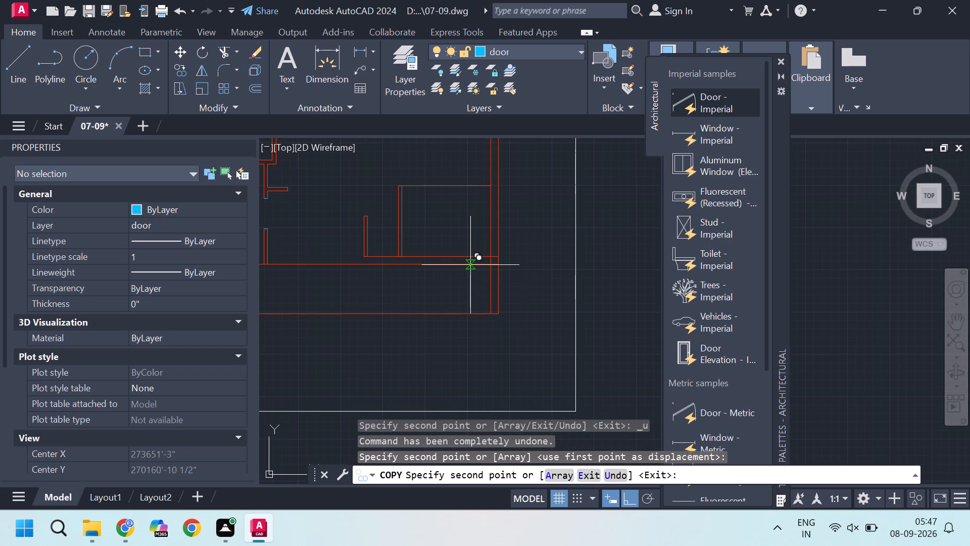
scroll(473, 265, up, 2)
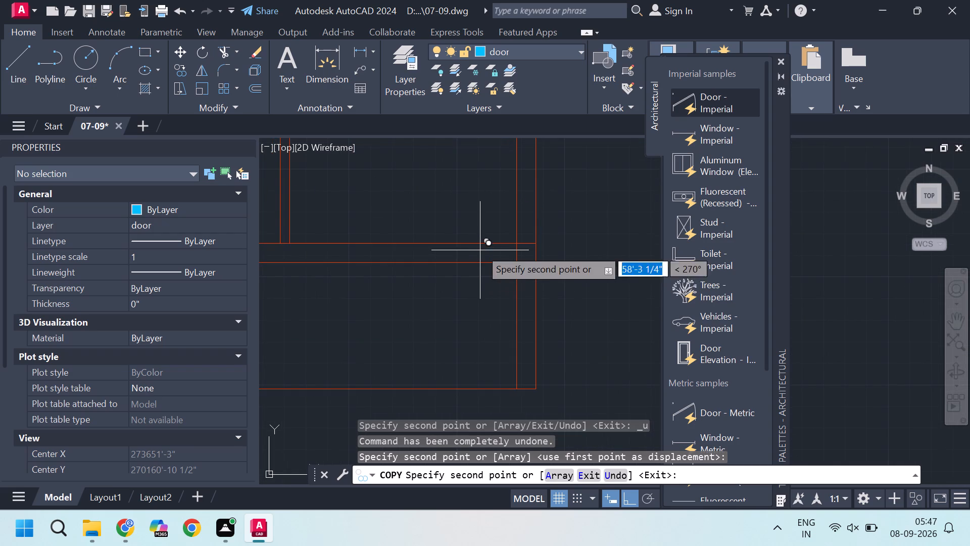
scroll(457, 246, down, 2)
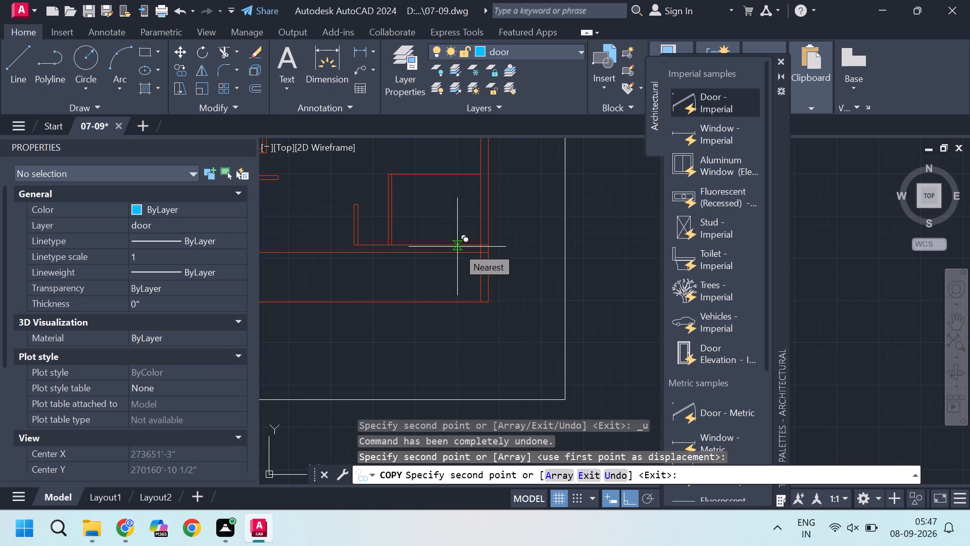
scroll(457, 247, up, 1)
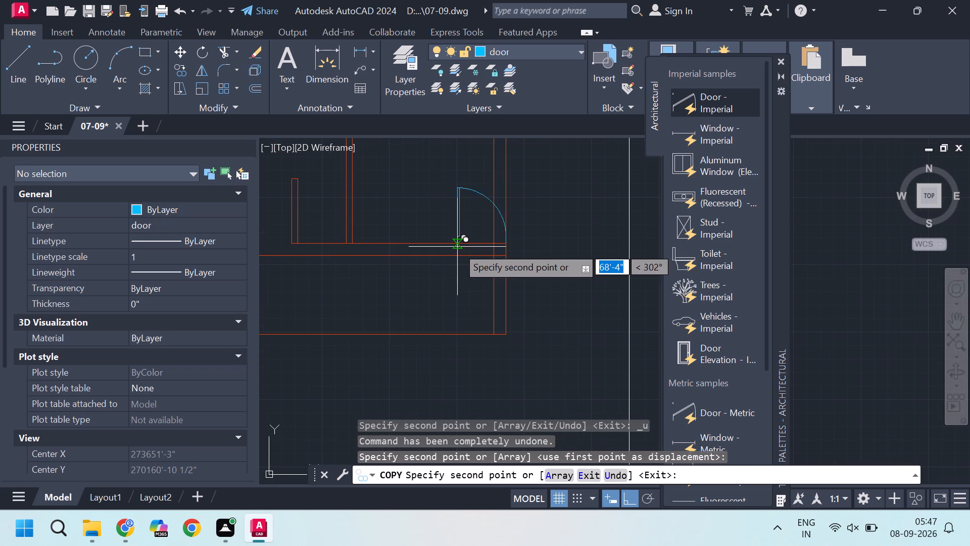
scroll(450, 252, up, 1)
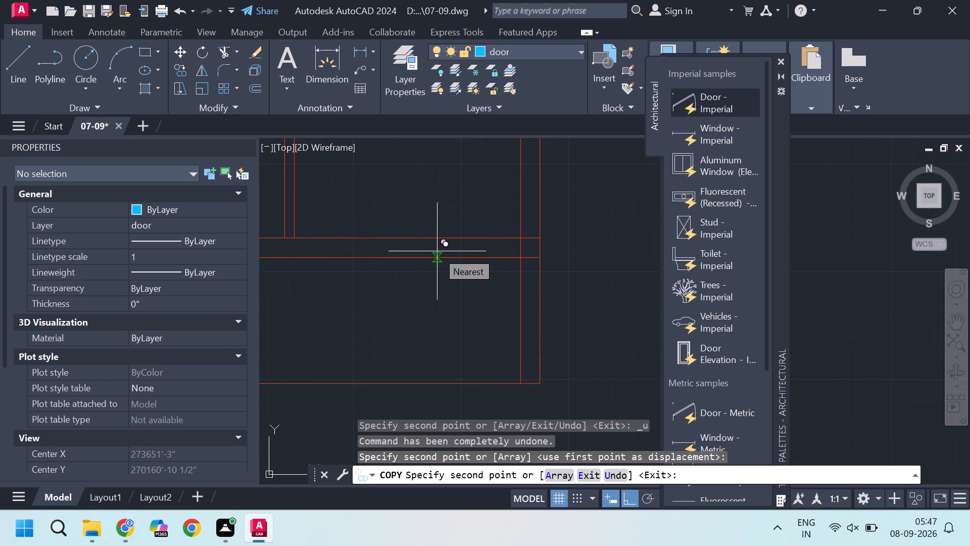
click(437, 251)
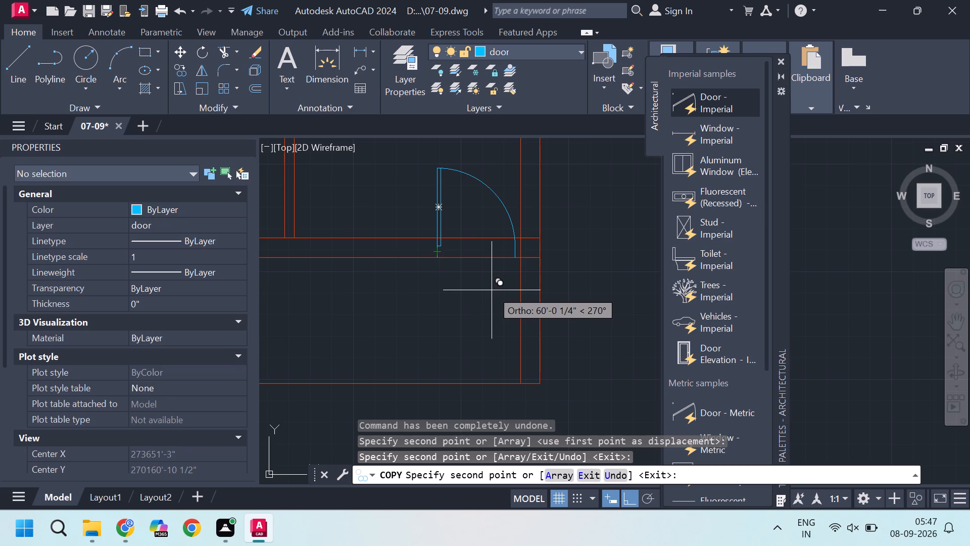
scroll(492, 290, down, 2)
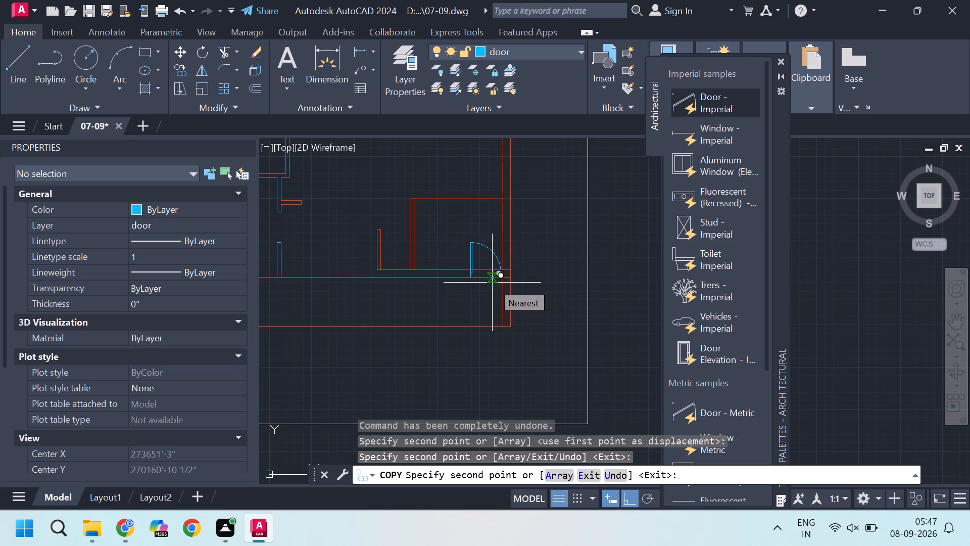
scroll(492, 282, down, 1)
middle_drag(407, 160, 430, 256)
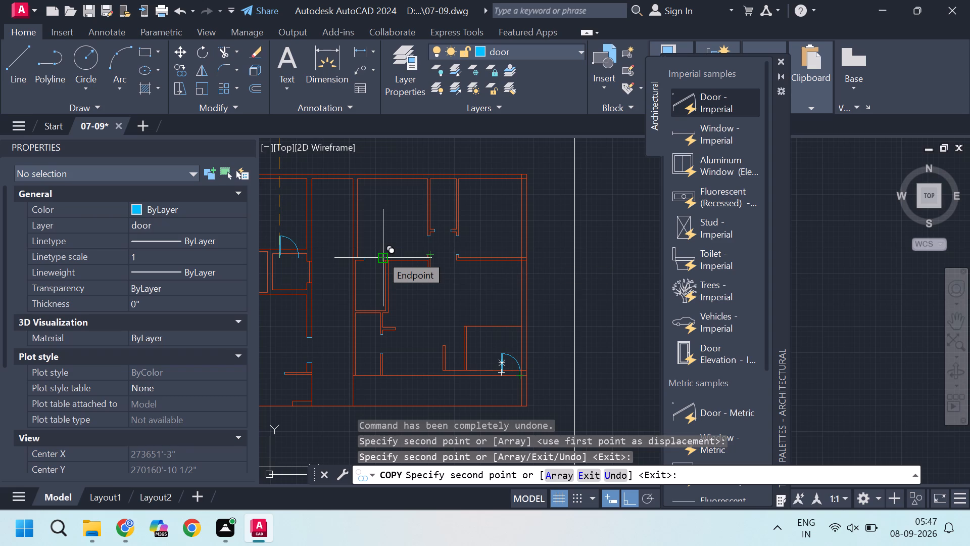
scroll(385, 258, down, 2)
scroll(367, 154, up, 2)
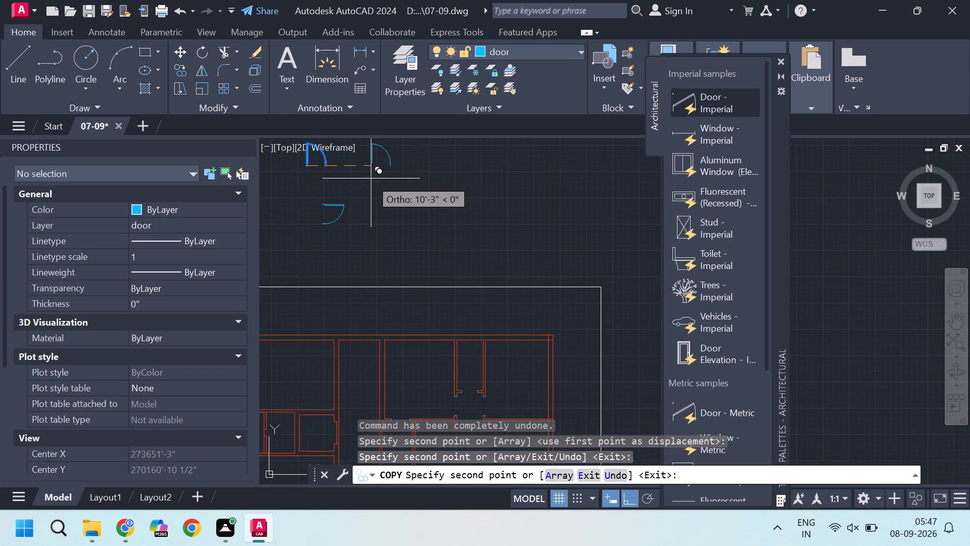
scroll(369, 180, up, 2)
scroll(398, 227, down, 2)
key(Escape)
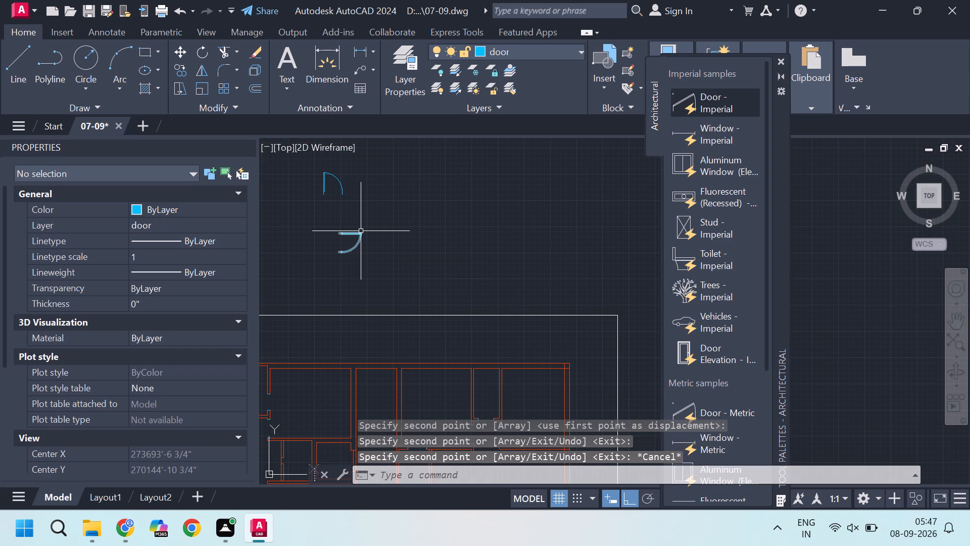
Copy the rotated door block from its upper-left corner to the wall end below the left unit's top-middle small room, across the passage opening.
click(360, 231)
key(Escape)
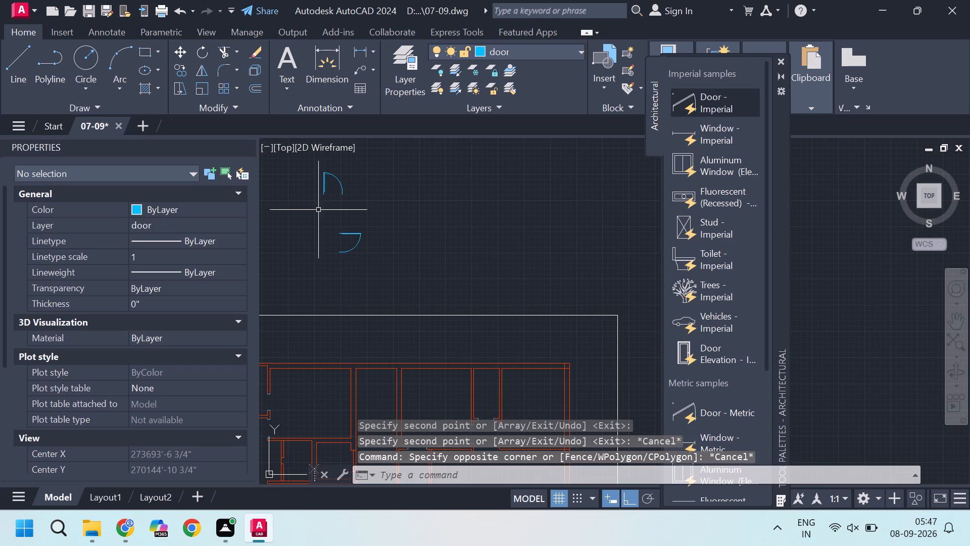
click(324, 222)
click(389, 258)
text(co)
key(Return)
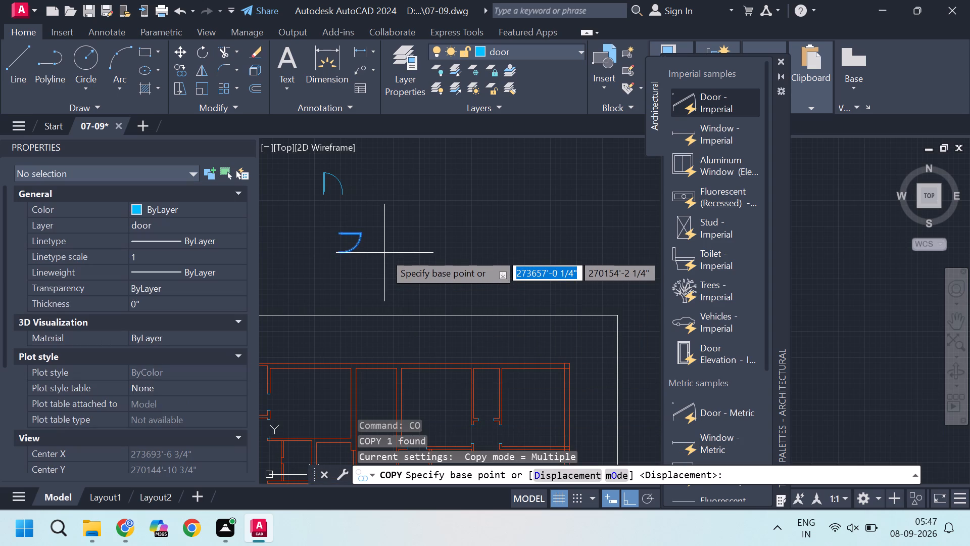
scroll(359, 265, up, 2)
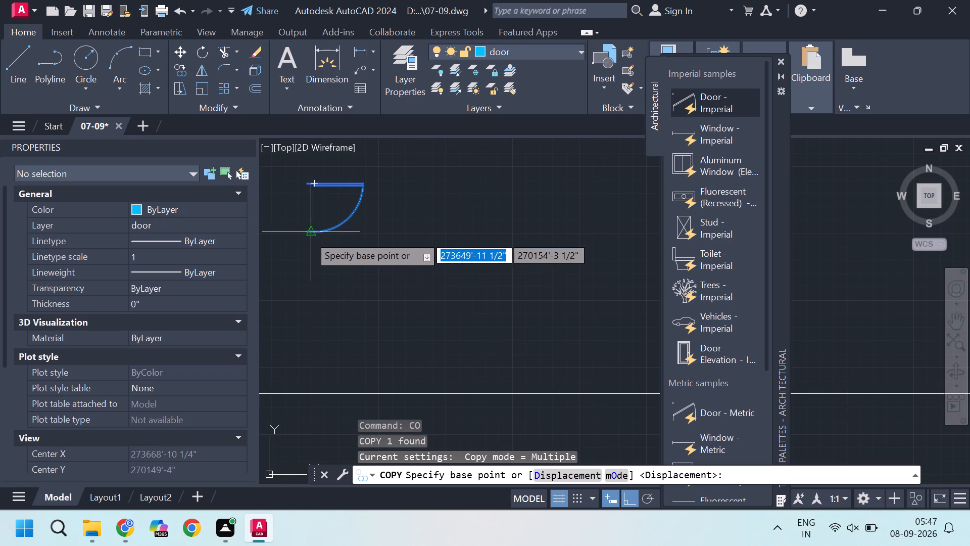
scroll(304, 243, up, 2)
scroll(327, 259, down, 3)
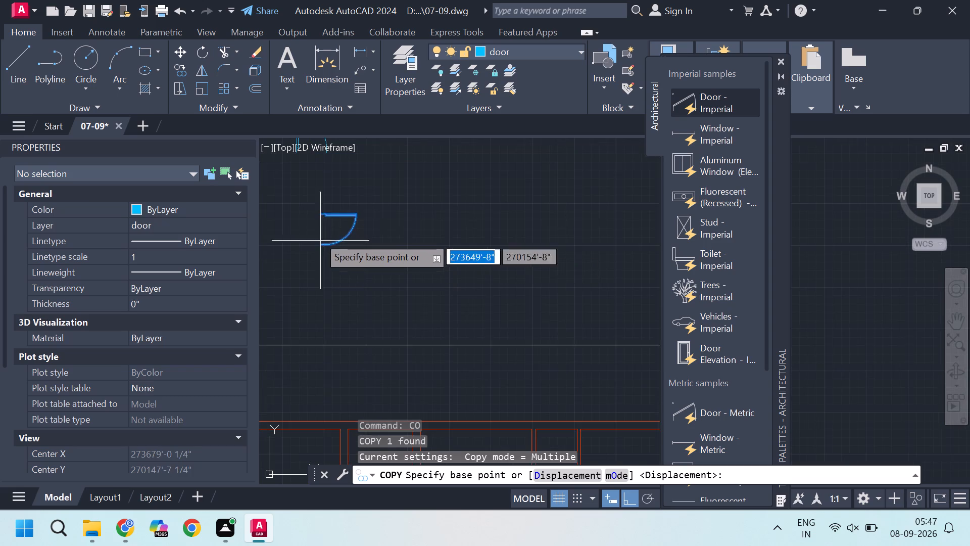
scroll(312, 213, up, 2)
click(335, 209)
scroll(336, 209, down, 4)
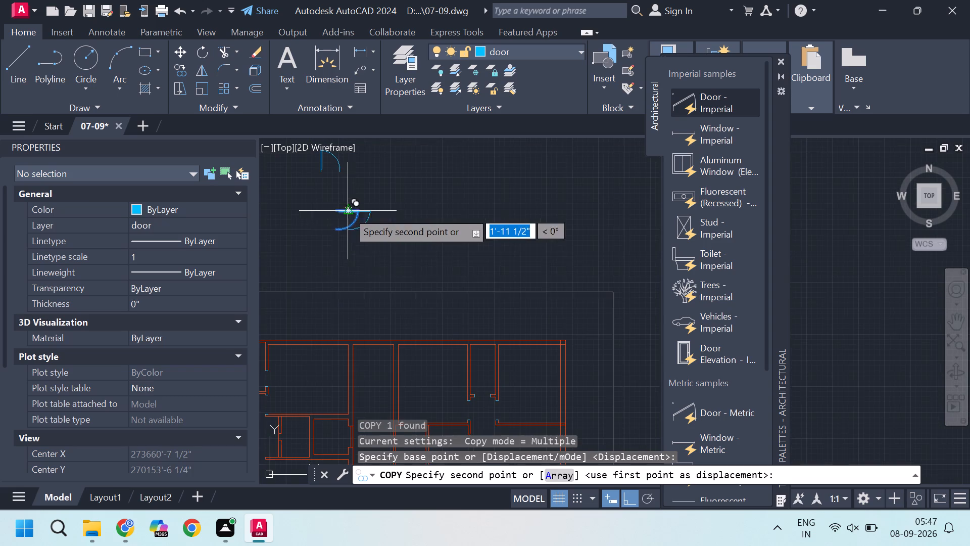
scroll(396, 258, down, 3)
scroll(365, 298, up, 3)
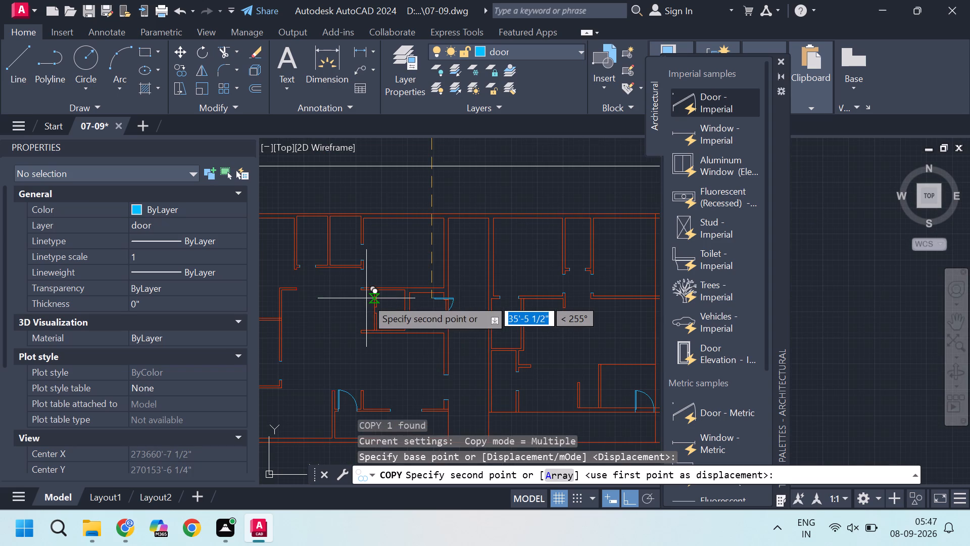
scroll(365, 300, down, 1)
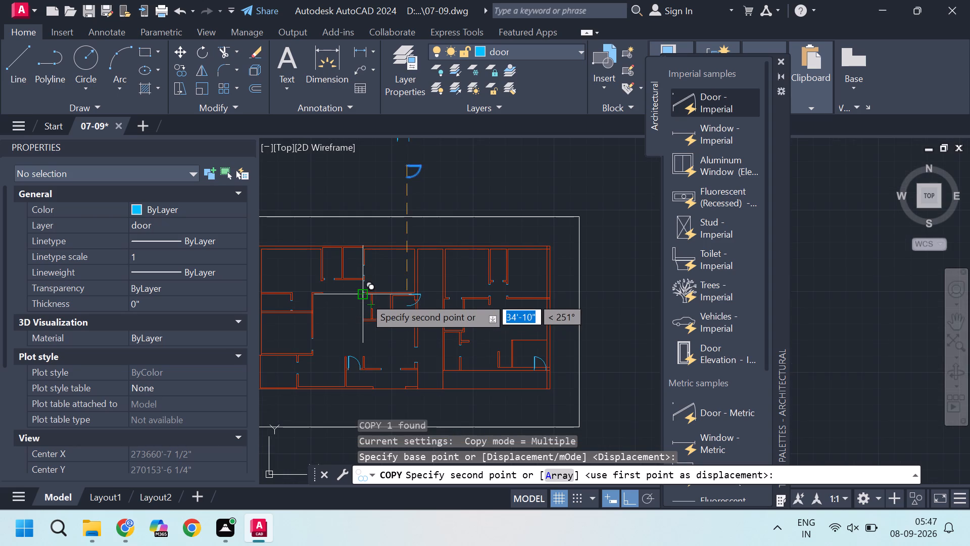
scroll(327, 285, up, 4)
scroll(329, 285, down, 1)
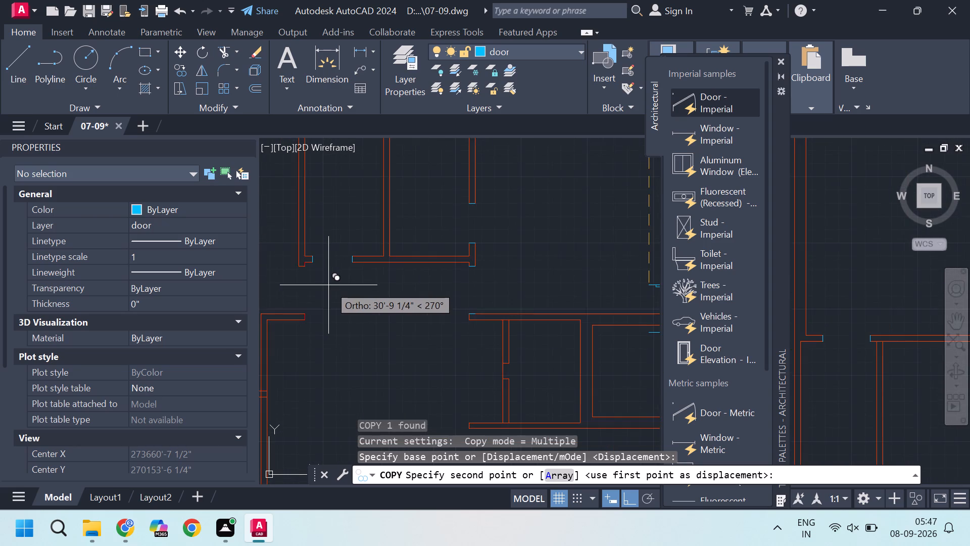
scroll(305, 281, up, 2)
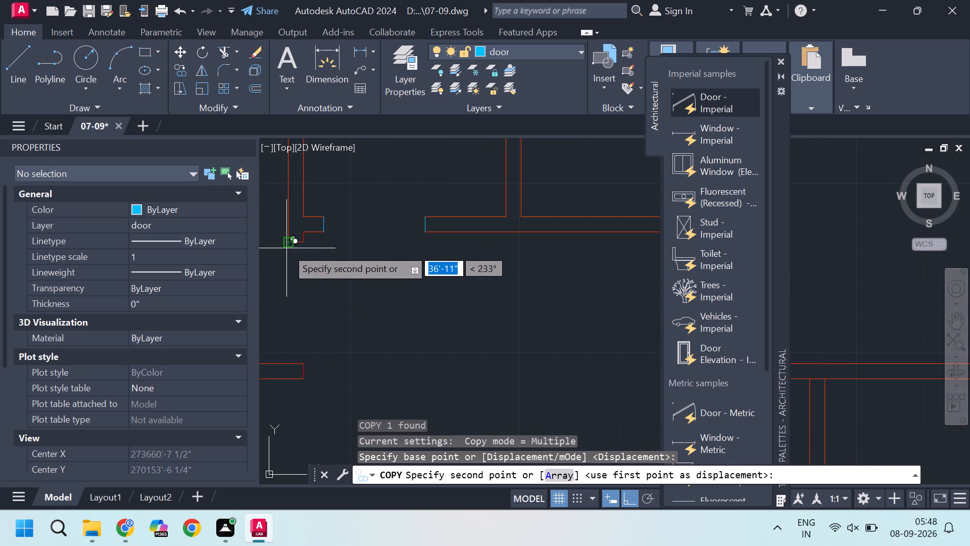
click(286, 248)
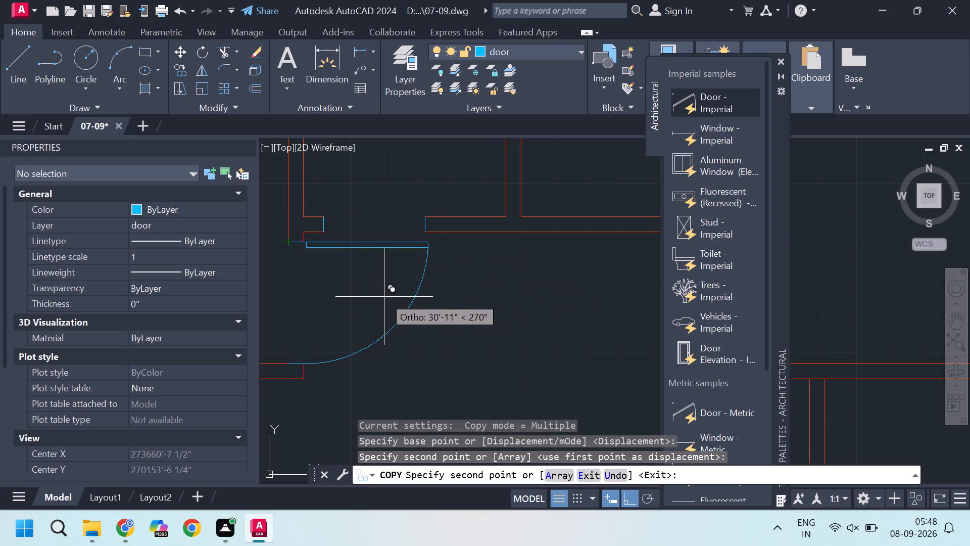
Place a rotated door copy in the opening at the lower end of the left unit's middle-left room wall.
scroll(393, 346, down, 5)
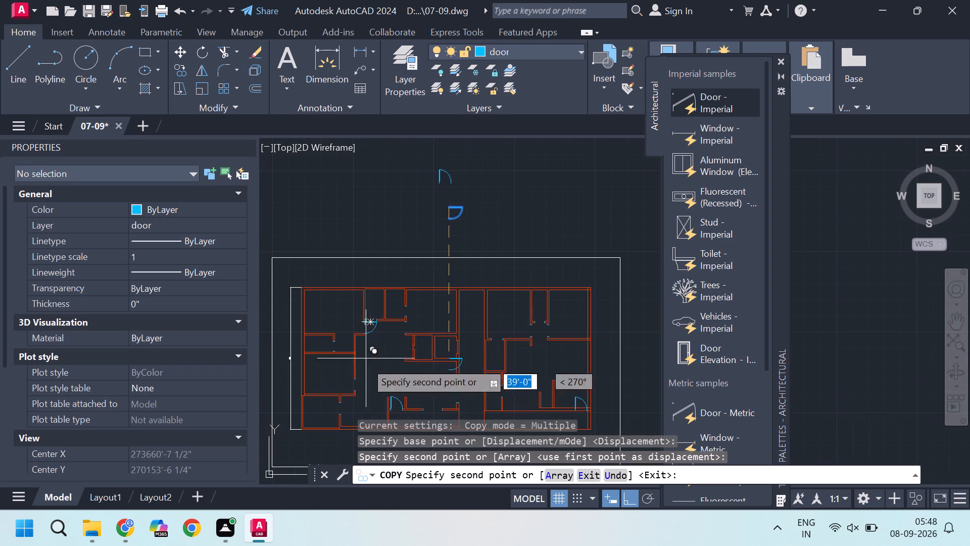
scroll(364, 371, up, 5)
middle_drag(357, 379, 452, 178)
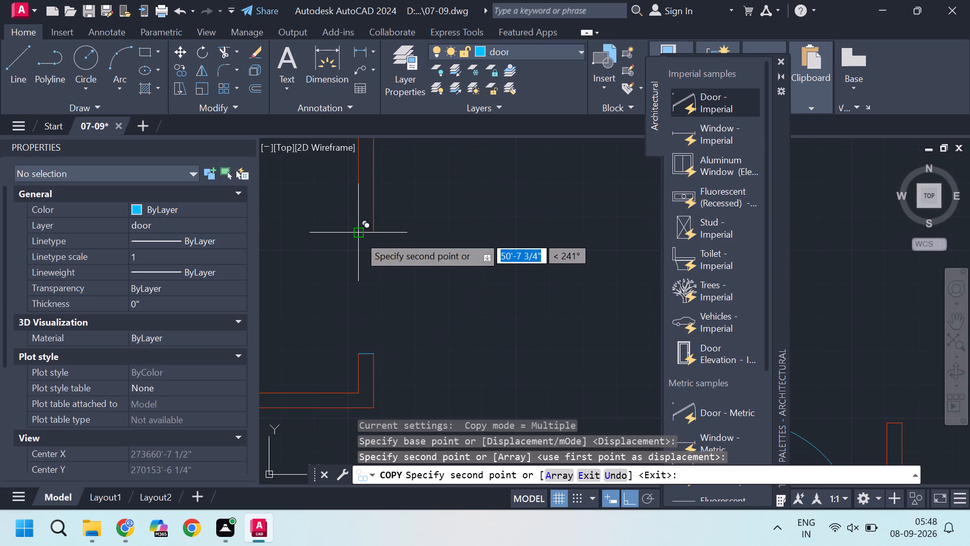
click(358, 235)
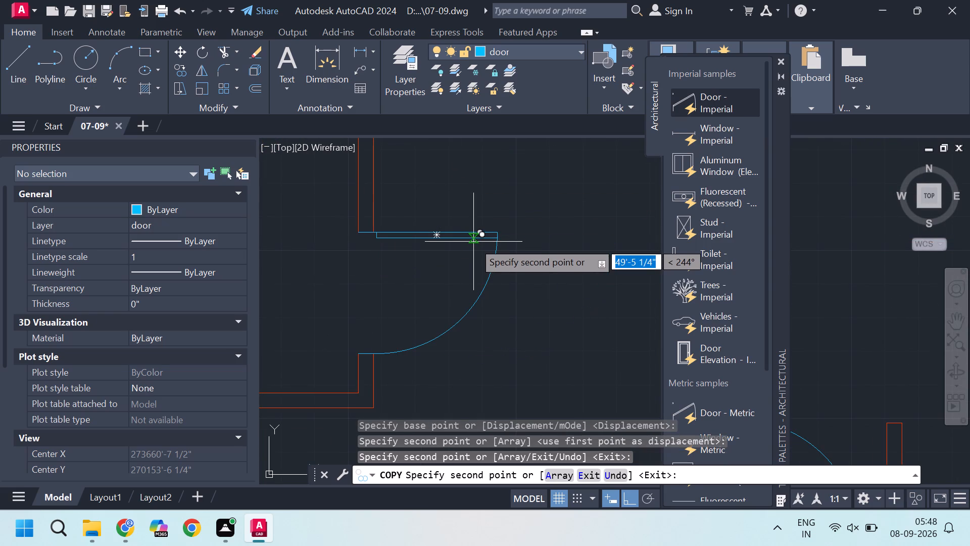
Place a rotated door copy in the vertical wall opening of the left unit's lower-left corner room.
scroll(427, 285, down, 2)
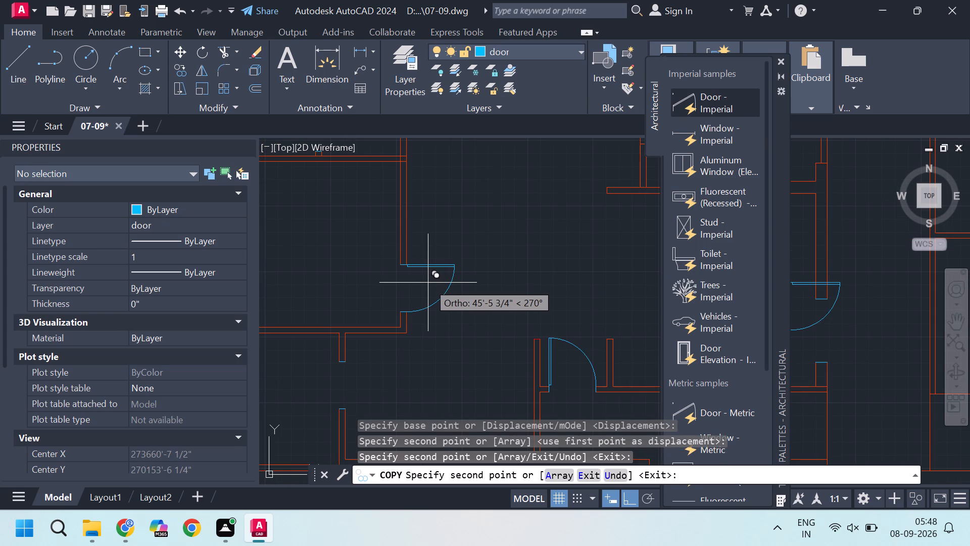
scroll(349, 365, up, 1)
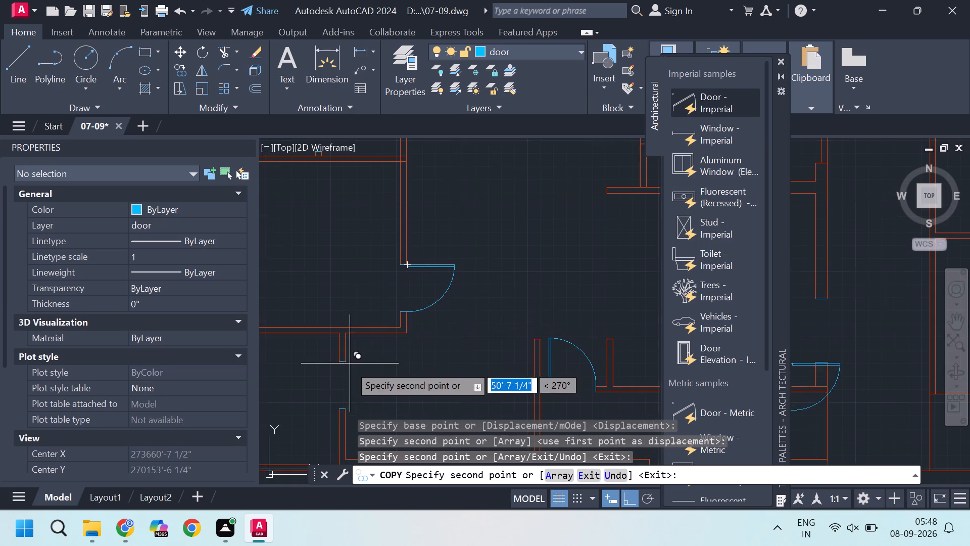
scroll(349, 365, up, 1)
scroll(348, 359, down, 1)
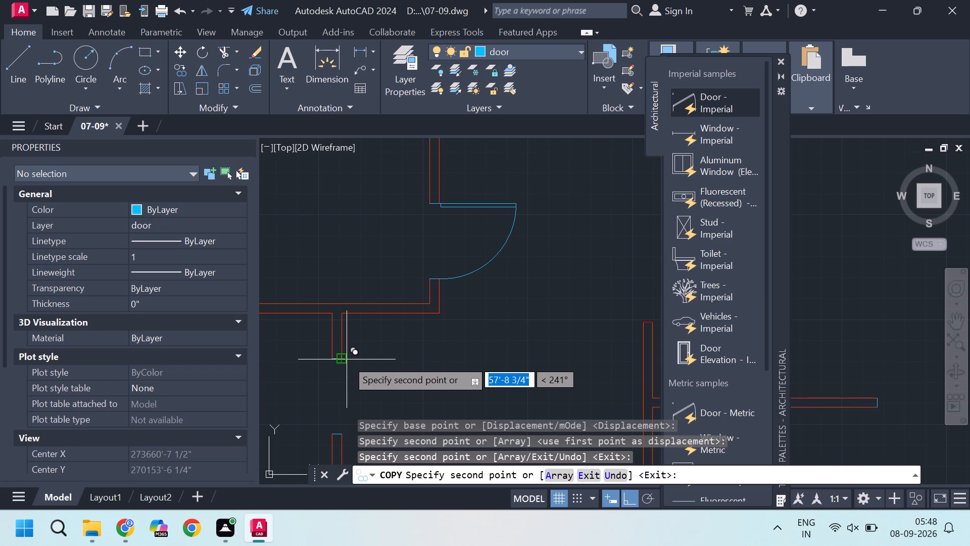
click(347, 359)
Place a rotated door copy between the left unit's second small top room and the wall end above the central rooms.
scroll(410, 291, down, 4)
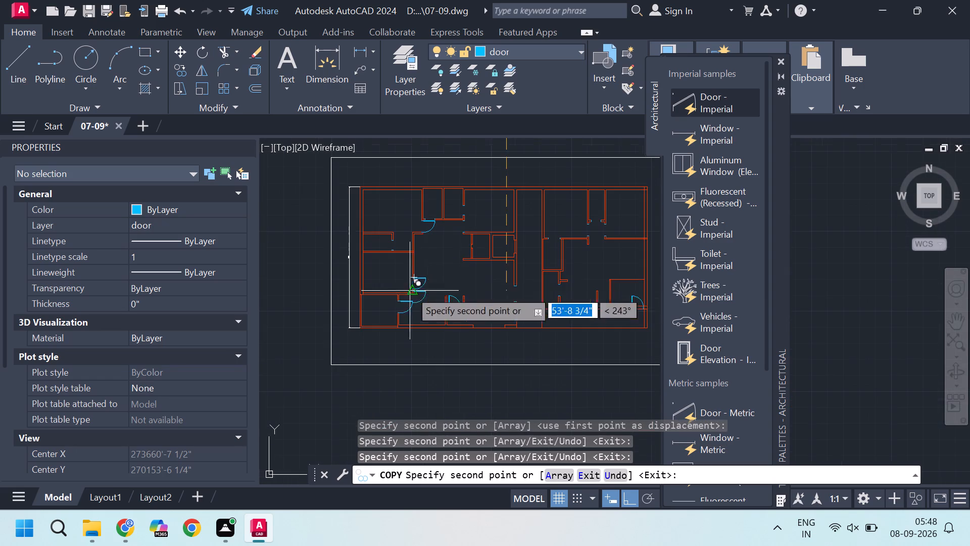
scroll(477, 288, up, 2)
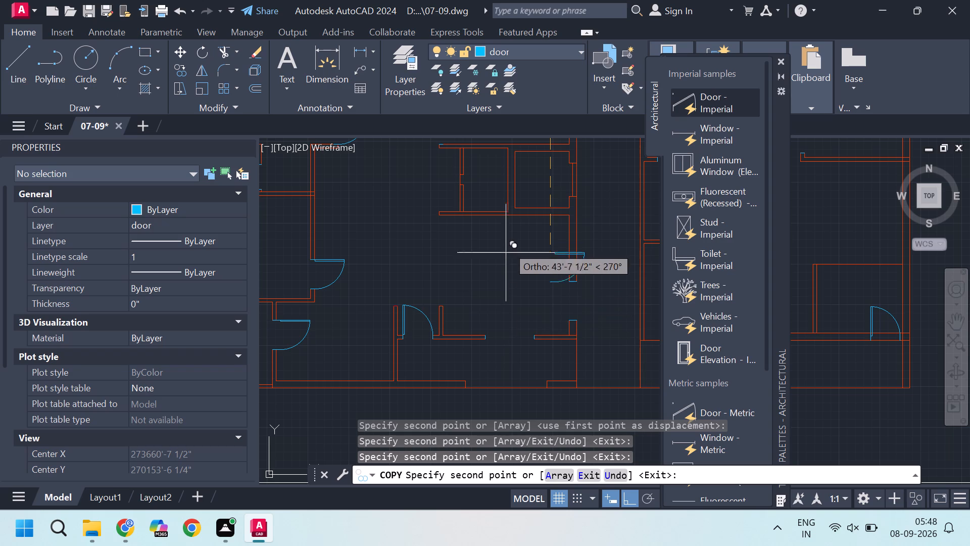
middle_drag(507, 200, 497, 317)
scroll(442, 251, up, 3)
scroll(442, 247, down, 1)
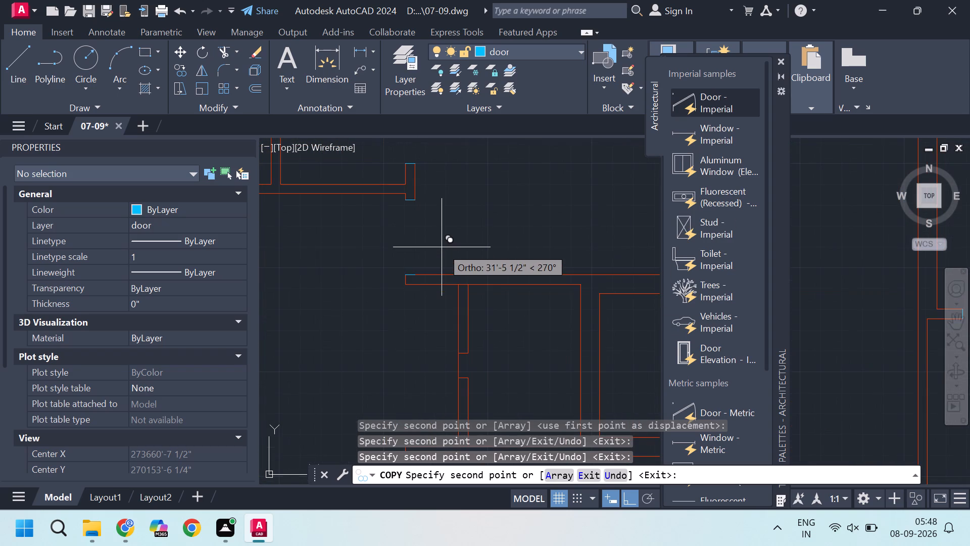
scroll(405, 200, up, 2)
click(405, 198)
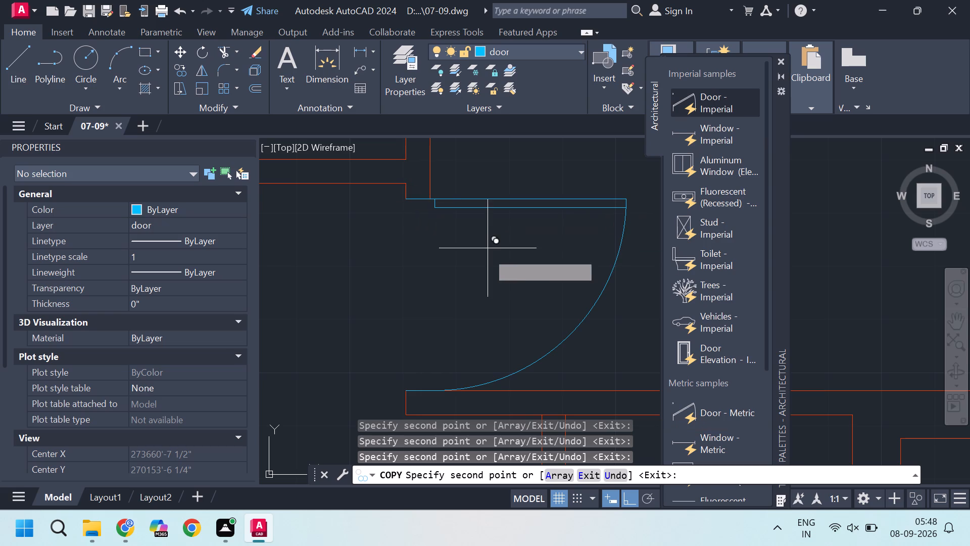
Place a rotated door copy in the right unit, under the left wall of the narrow top room.
scroll(485, 255, down, 2)
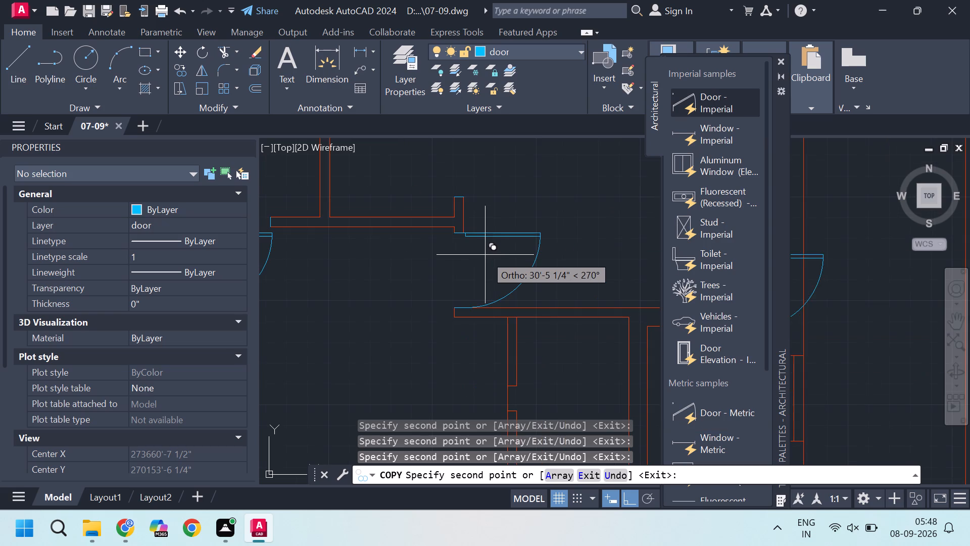
scroll(434, 305, down, 3)
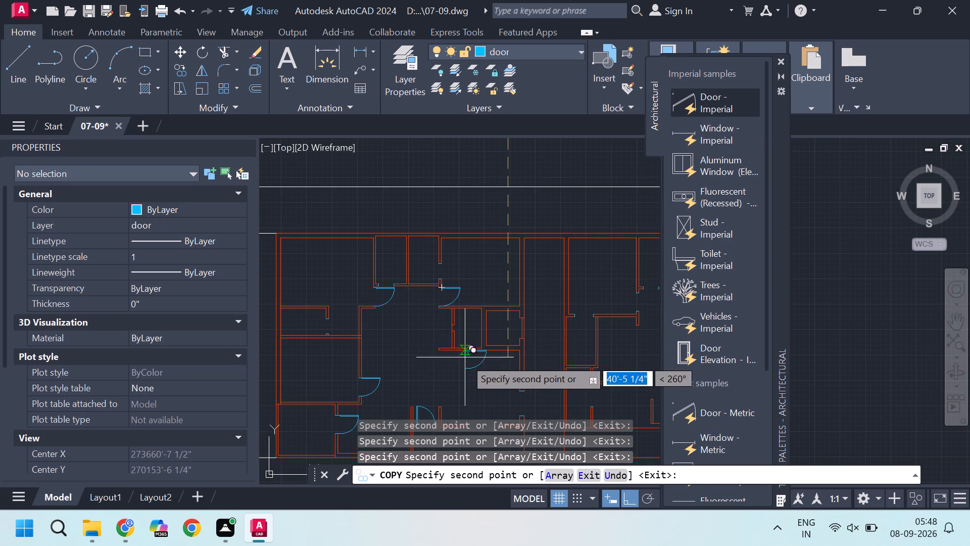
scroll(466, 362, up, 1)
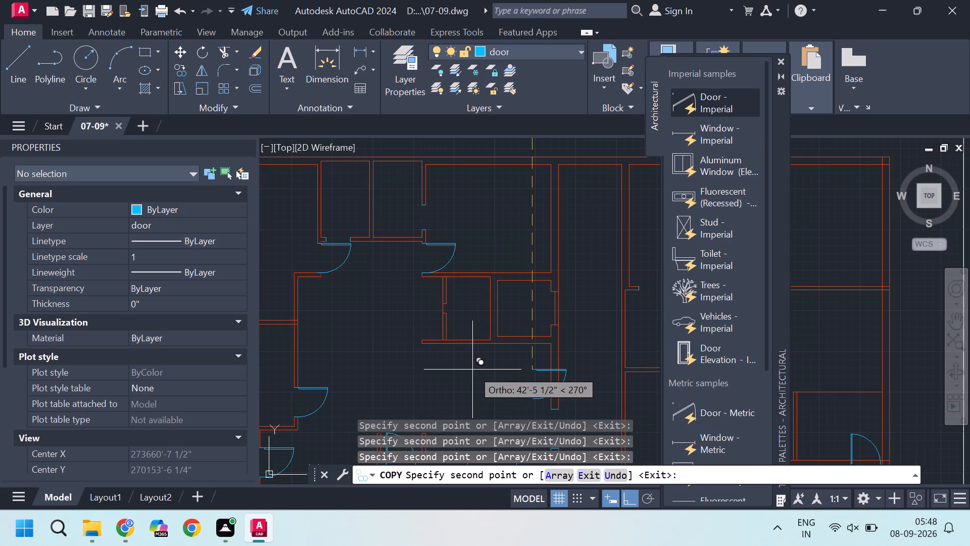
middle_drag(464, 366, 336, 281)
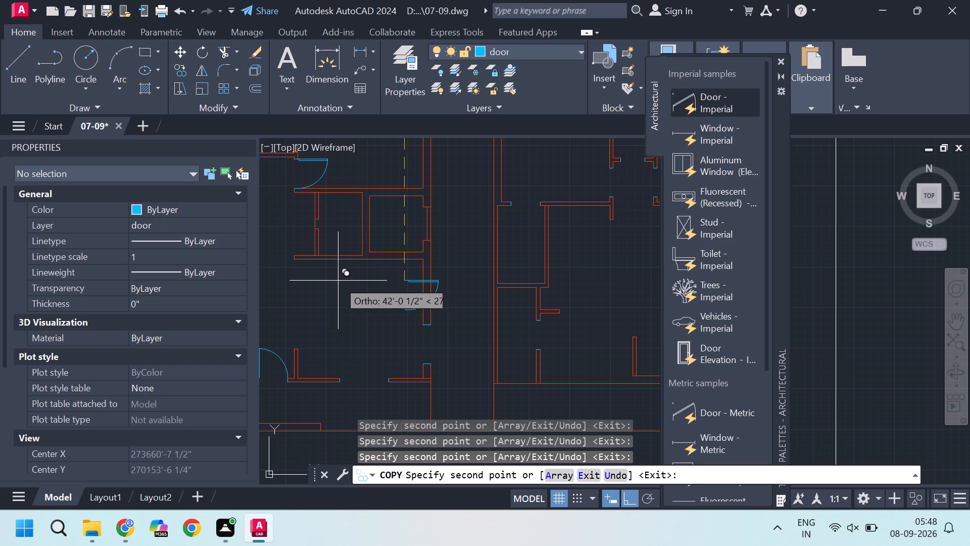
scroll(338, 280, down, 1)
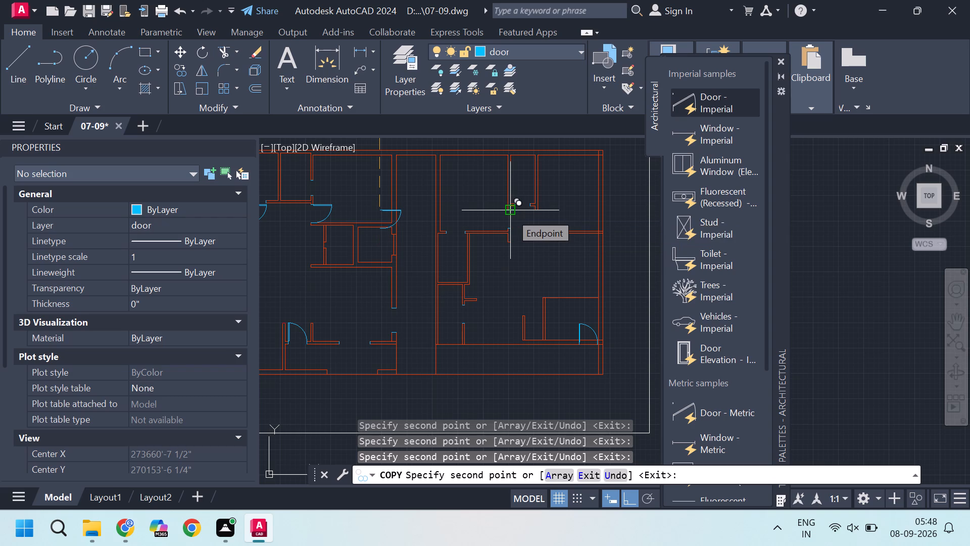
scroll(521, 211, up, 4)
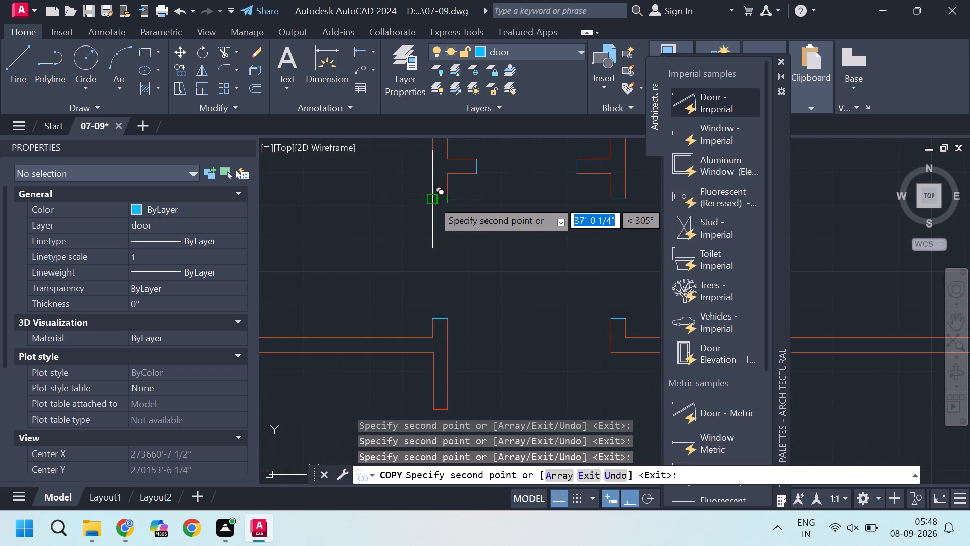
click(432, 200)
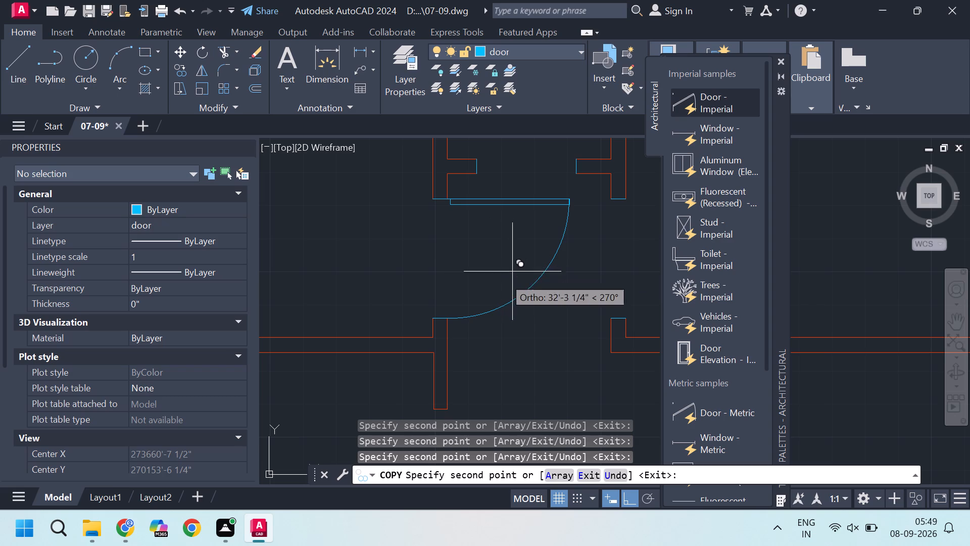
Place another rotated door copy under the right wall of the right unit's narrow top room, and end copying.
scroll(493, 283, down, 1)
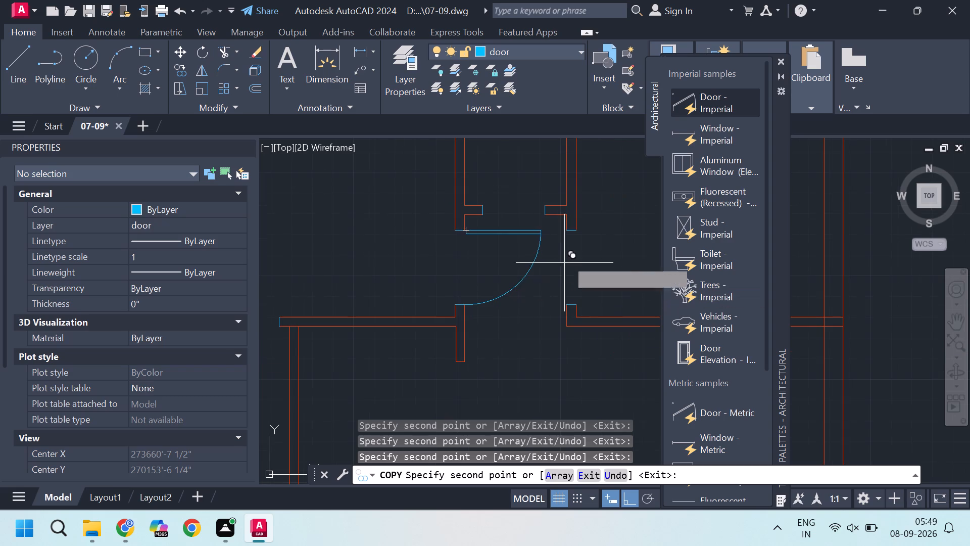
scroll(566, 259, up, 2)
click(568, 188)
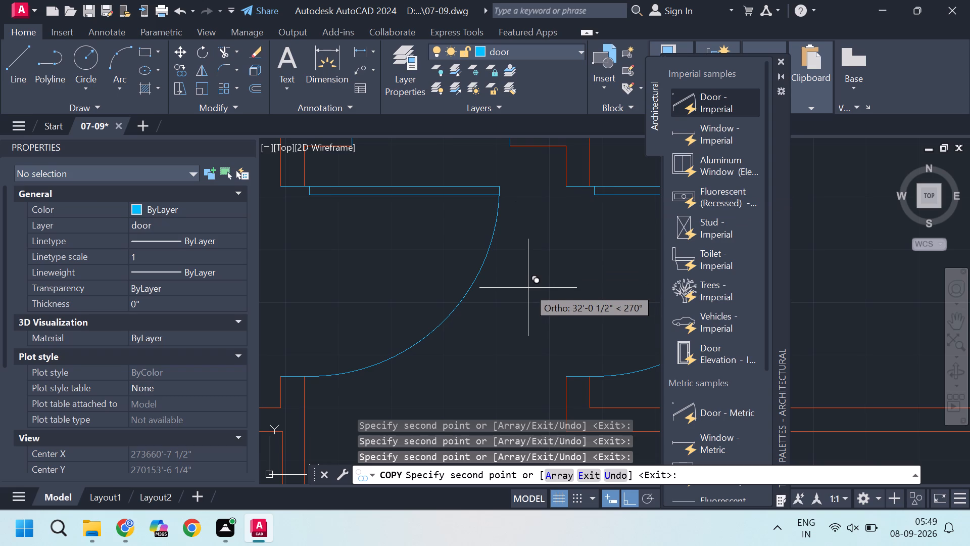
scroll(527, 286, down, 4)
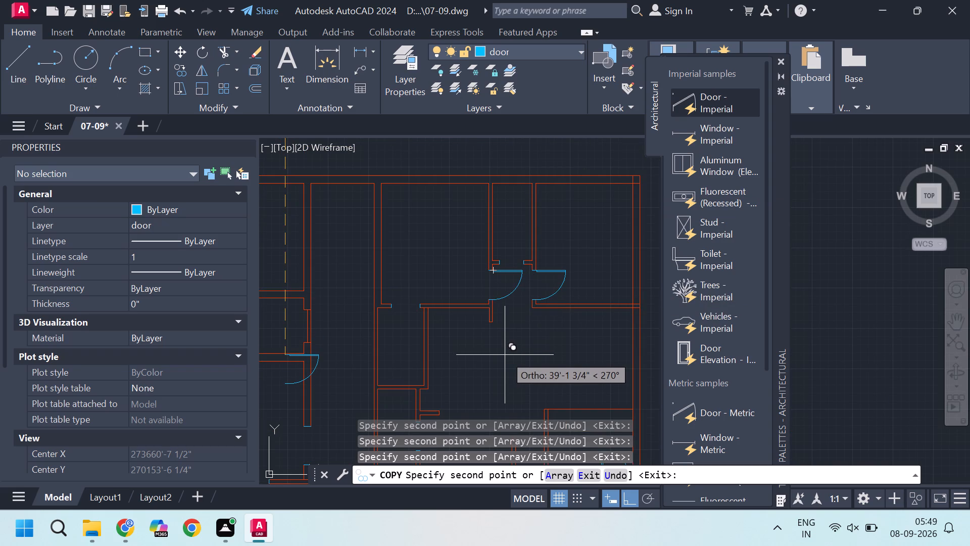
middle_drag(505, 354, 494, 253)
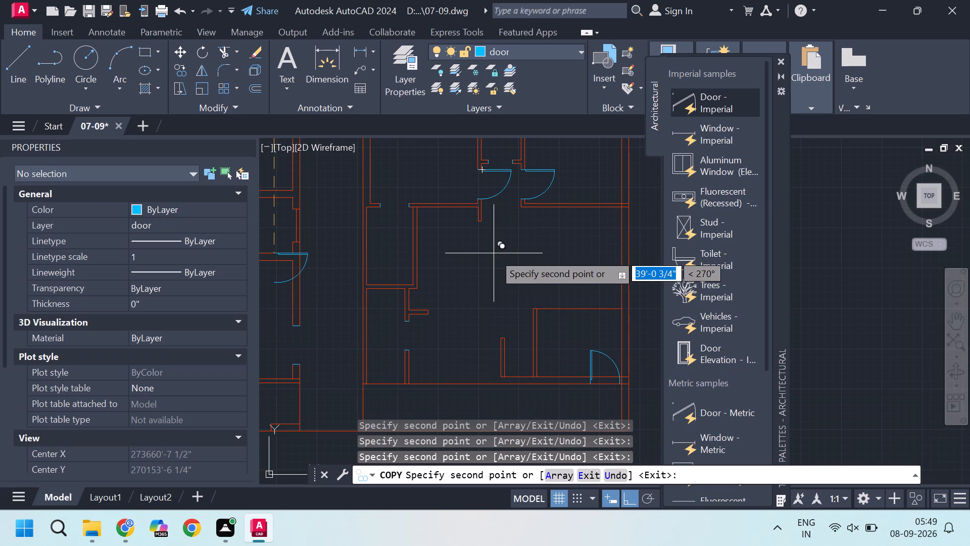
scroll(494, 254, down, 3)
scroll(494, 261, up, 2)
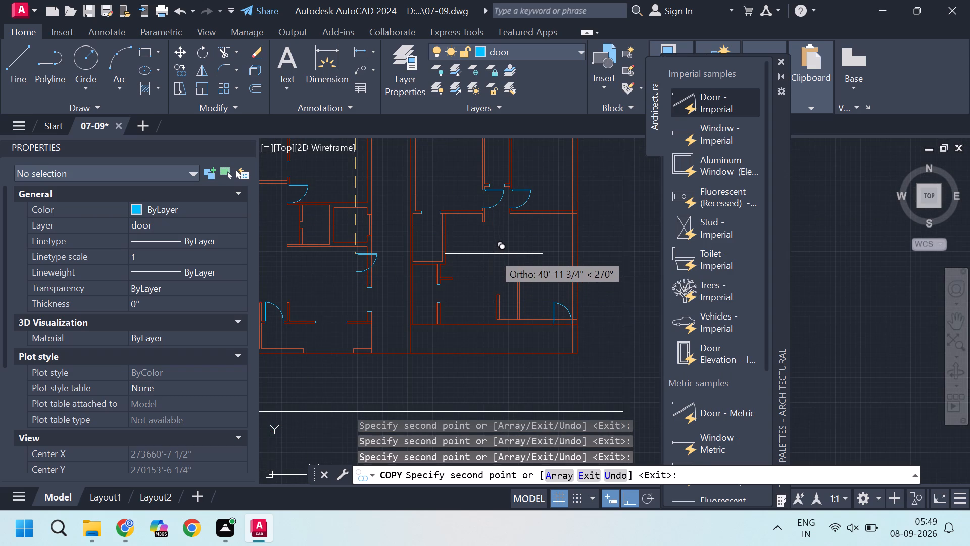
scroll(495, 259, down, 2)
scroll(471, 175, up, 2)
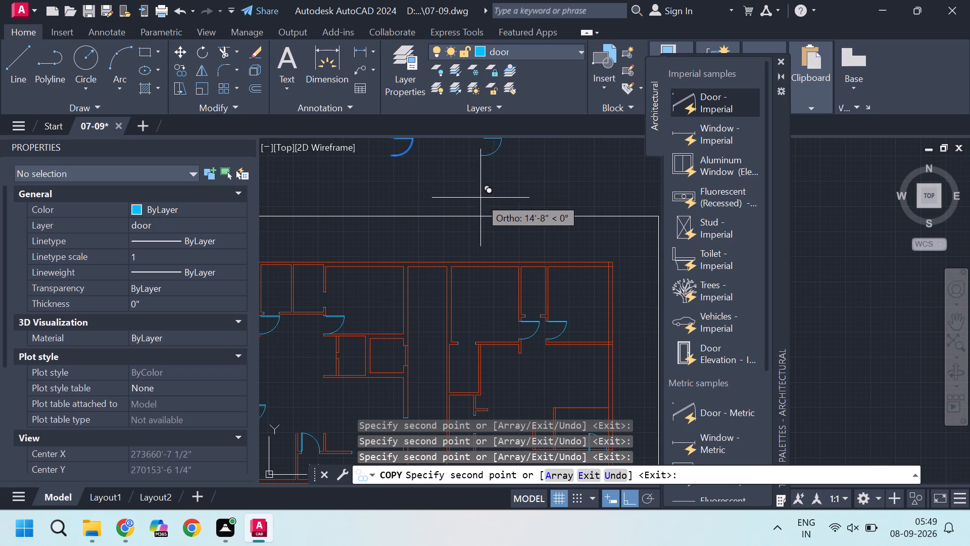
scroll(480, 198, down, 2)
scroll(466, 179, up, 3)
middle_drag(466, 200, 453, 322)
key(Escape)
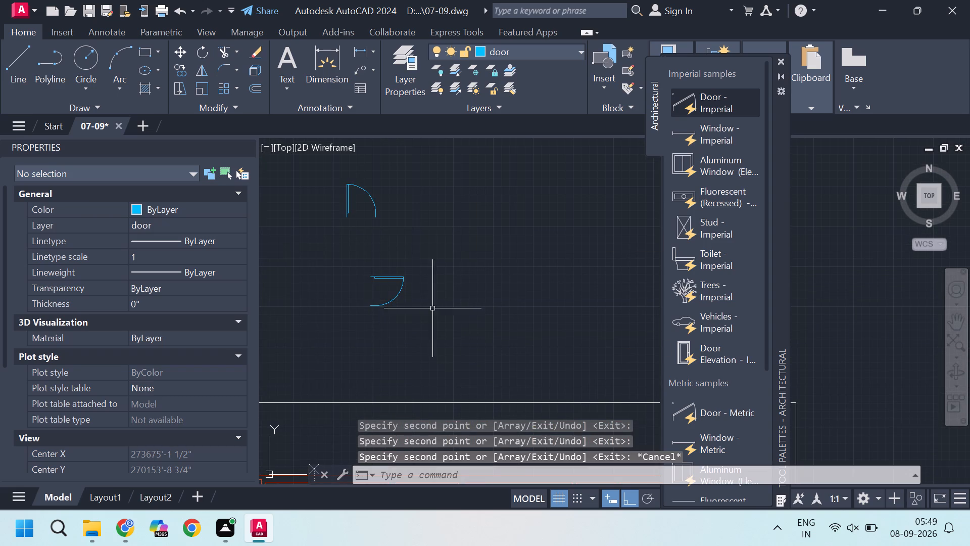
key(Escape)
Scale the rotated spare door above the plan by reference, using its opening width as reference and 2'6" as new length.
click(362, 268)
click(443, 328)
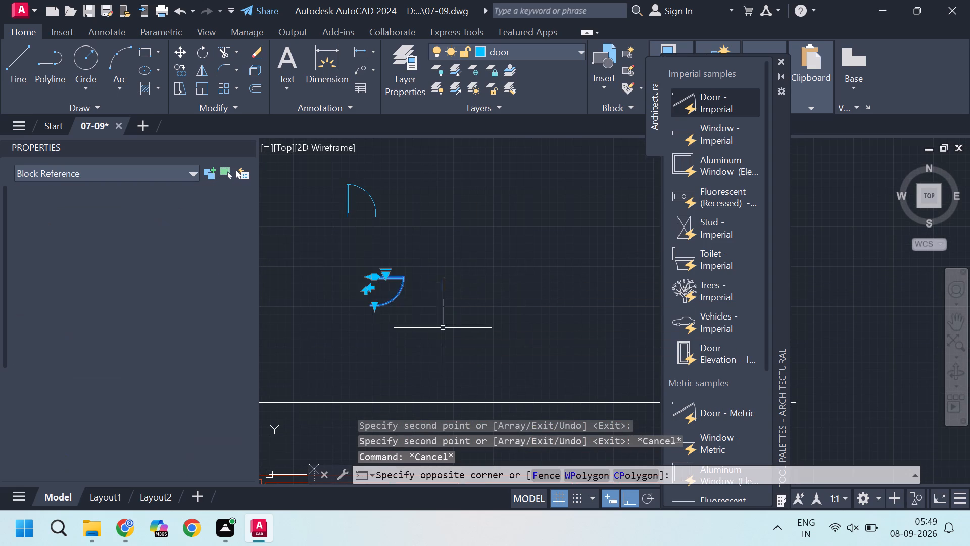
scroll(391, 282, up, 3)
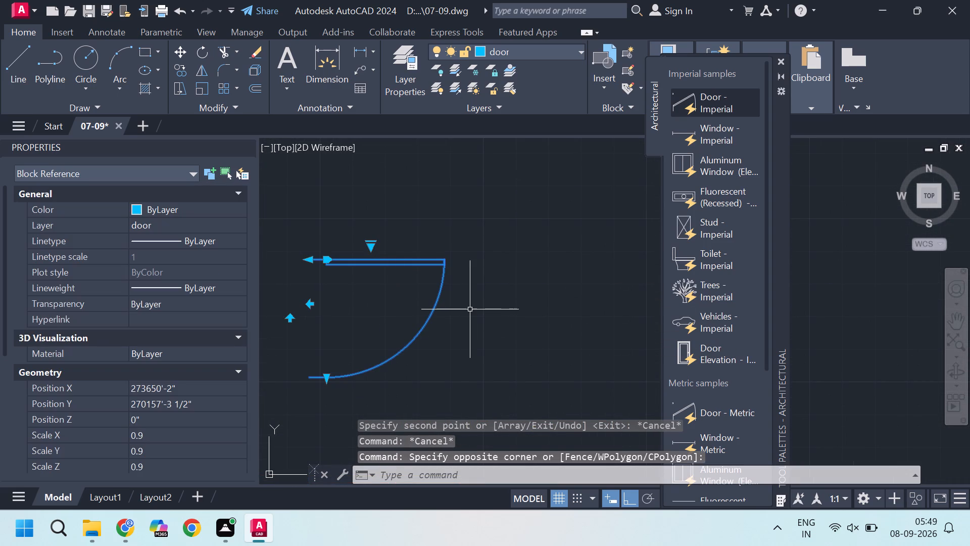
key(s)
key(c)
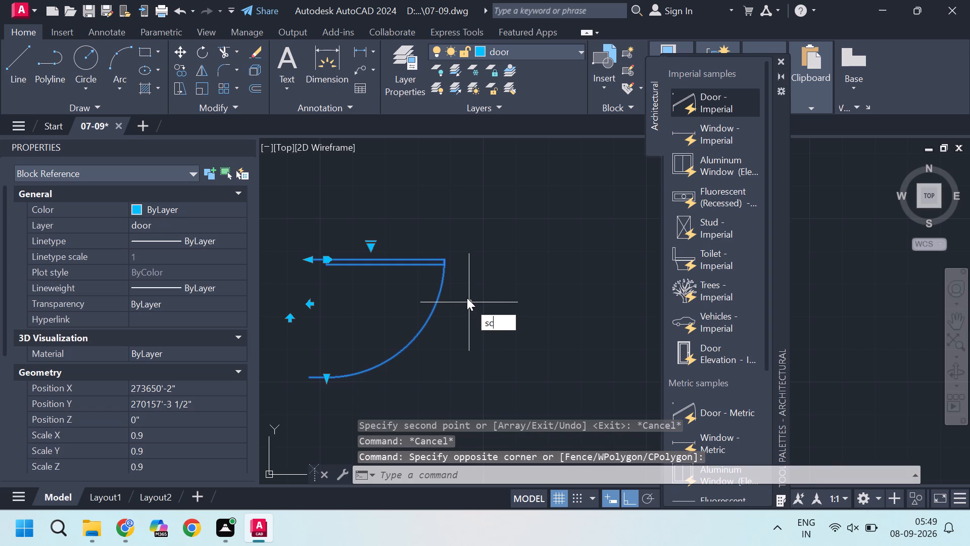
key(Return)
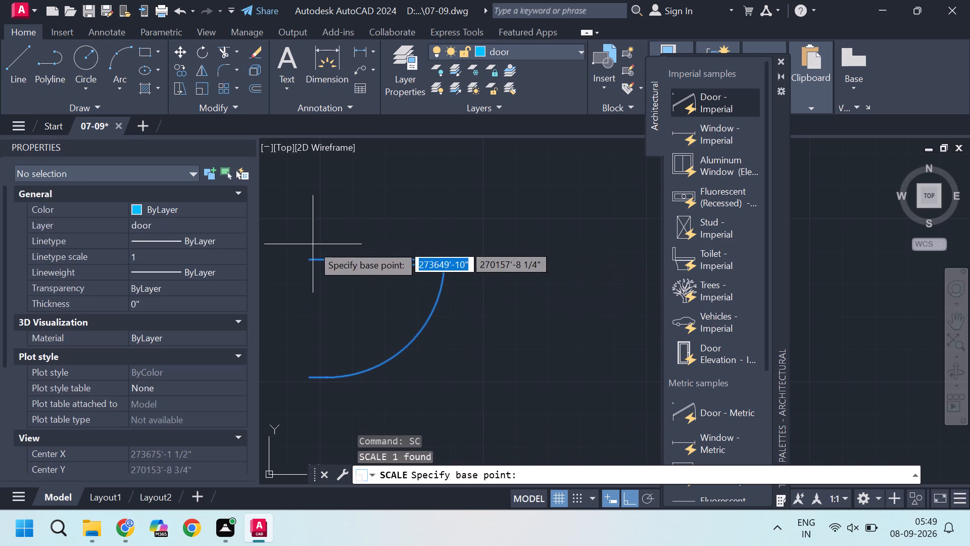
click(309, 258)
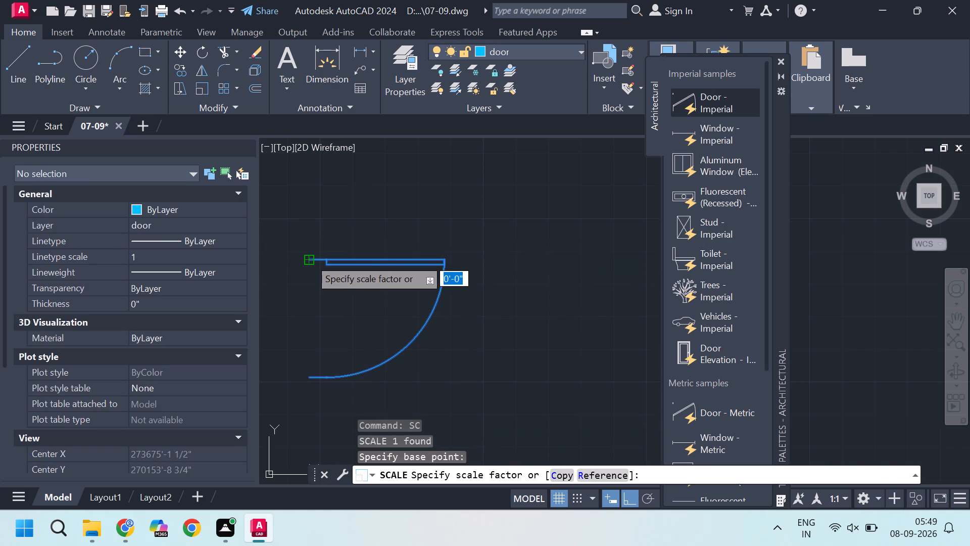
key(r)
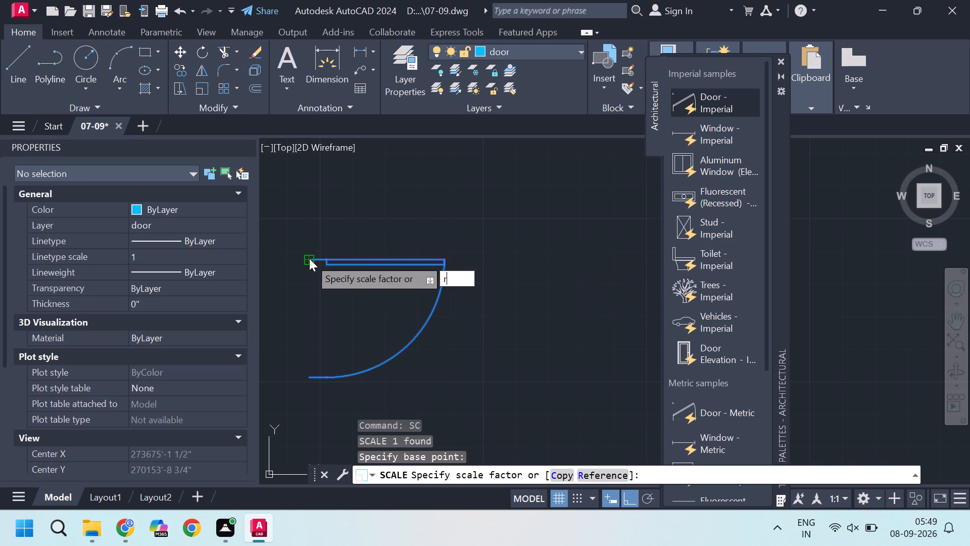
key(Return)
click(309, 258)
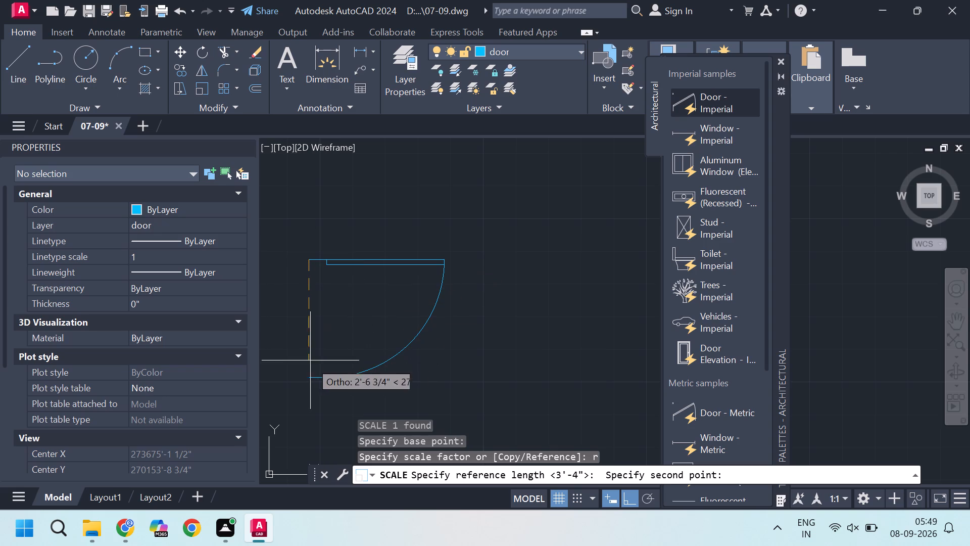
click(310, 378)
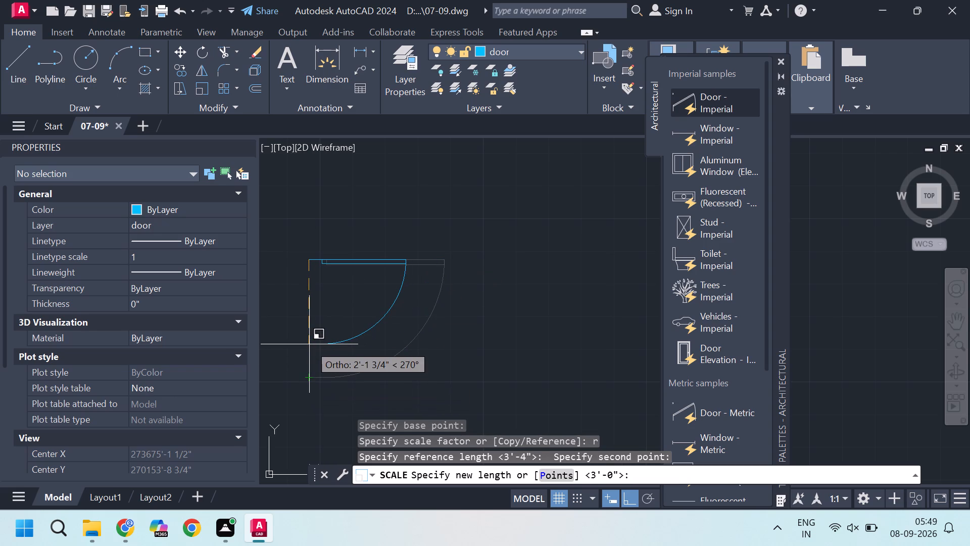
key(2)
key(apostrophe)
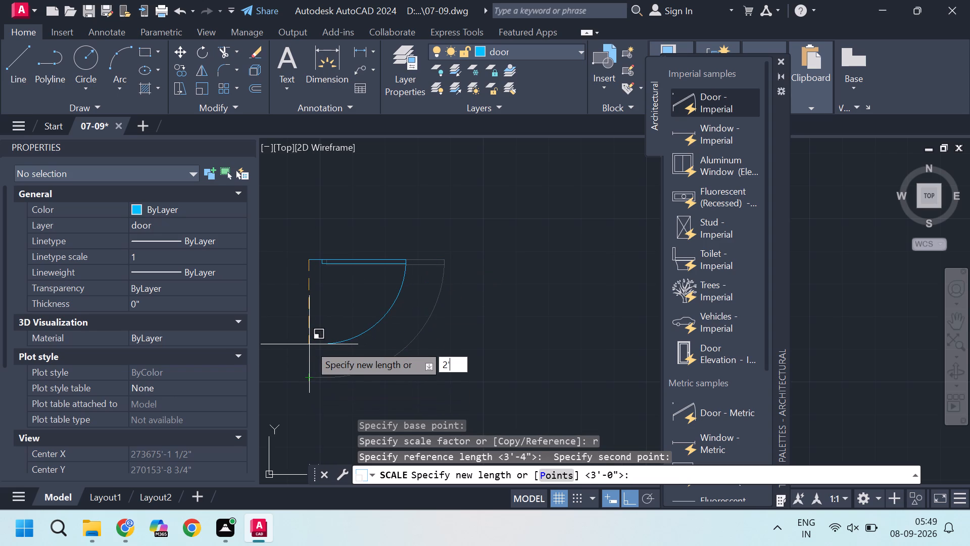
key(6)
key(Return)
Copy the scaled 2'6" door from its upper frame corner into the right wall opening of the left unit's second small top room.
scroll(318, 343, down, 1)
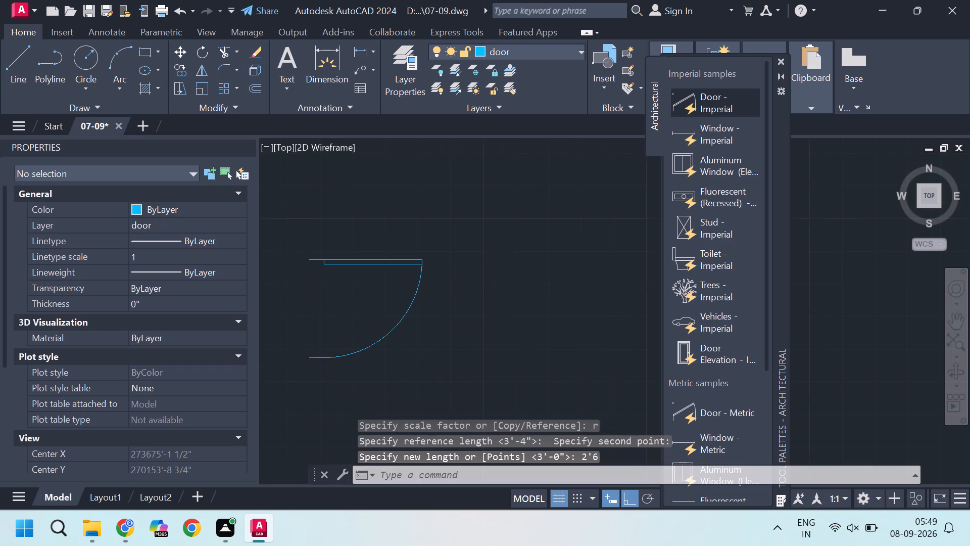
scroll(318, 343, down, 2)
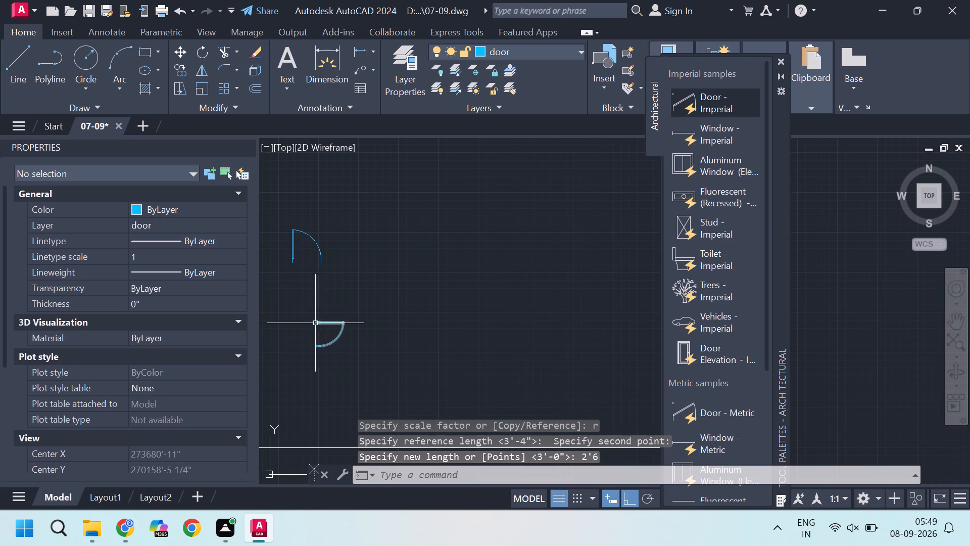
click(305, 317)
click(358, 370)
scroll(359, 350, up, 2)
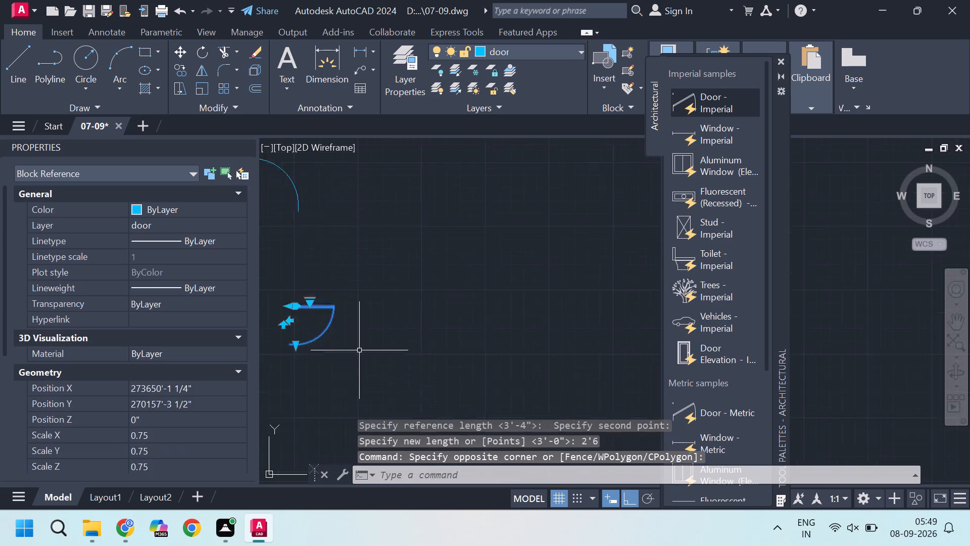
scroll(359, 350, down, 1)
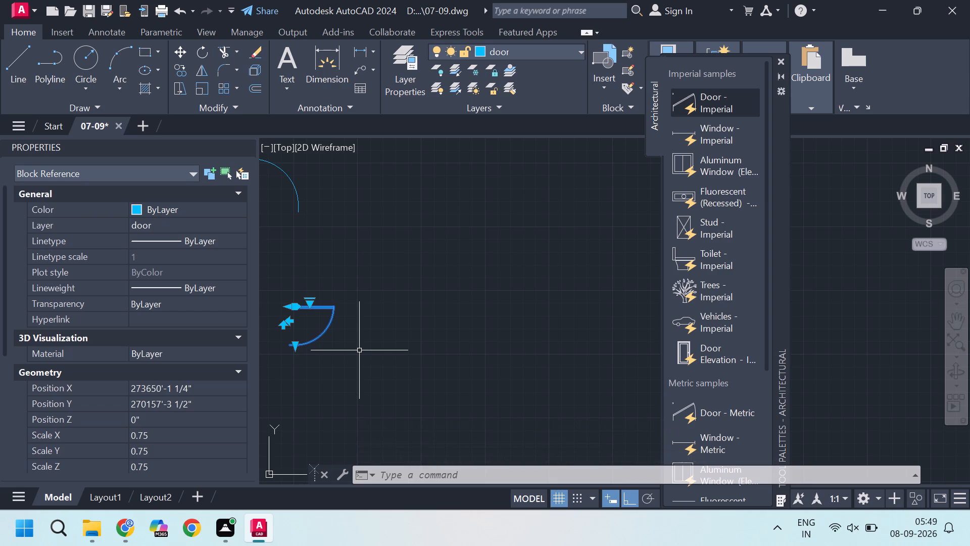
text(co)
key(Return)
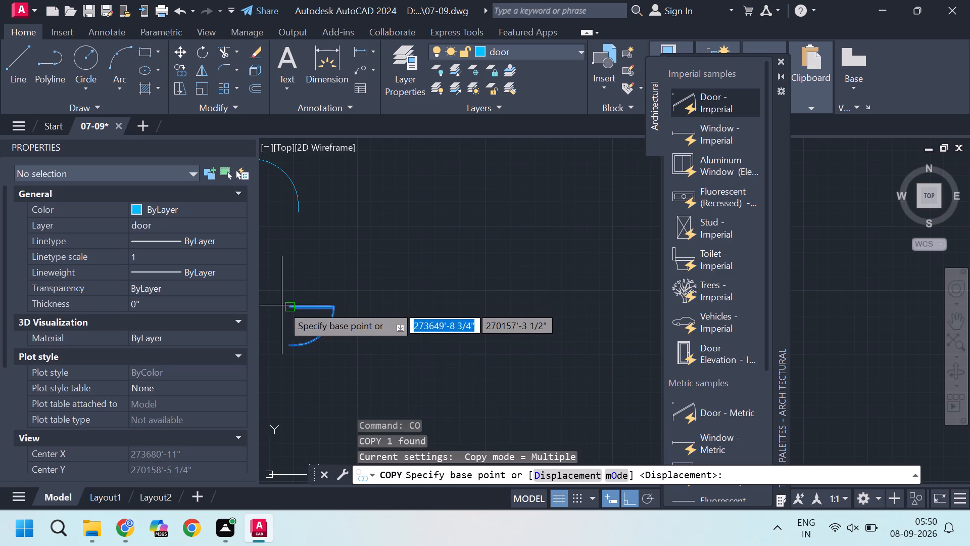
click(287, 305)
scroll(364, 270, down, 6)
scroll(335, 310, up, 5)
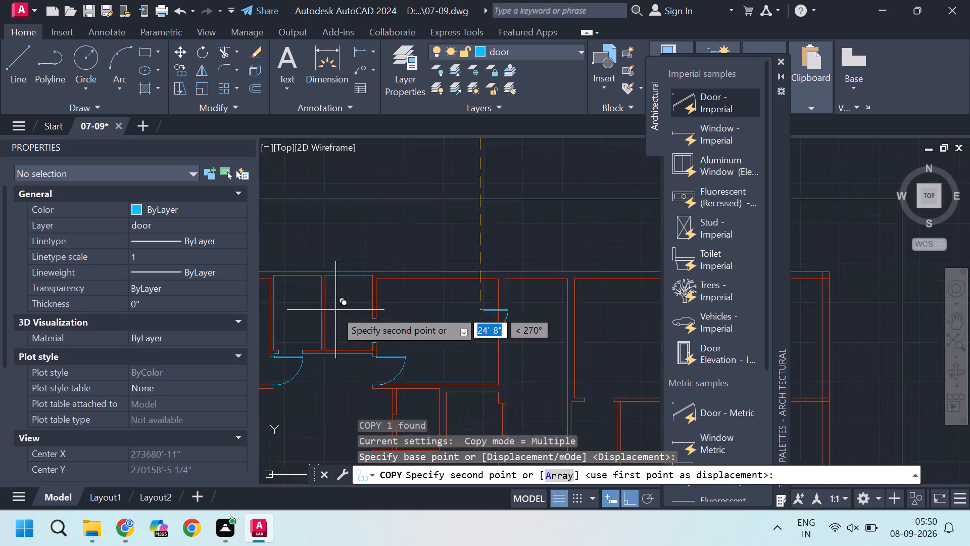
scroll(409, 325, up, 2)
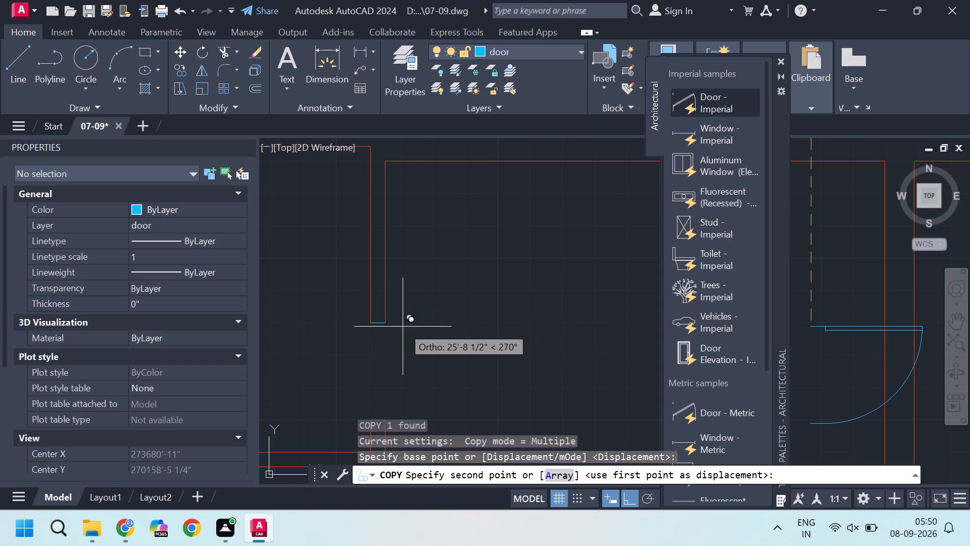
double_click(372, 327)
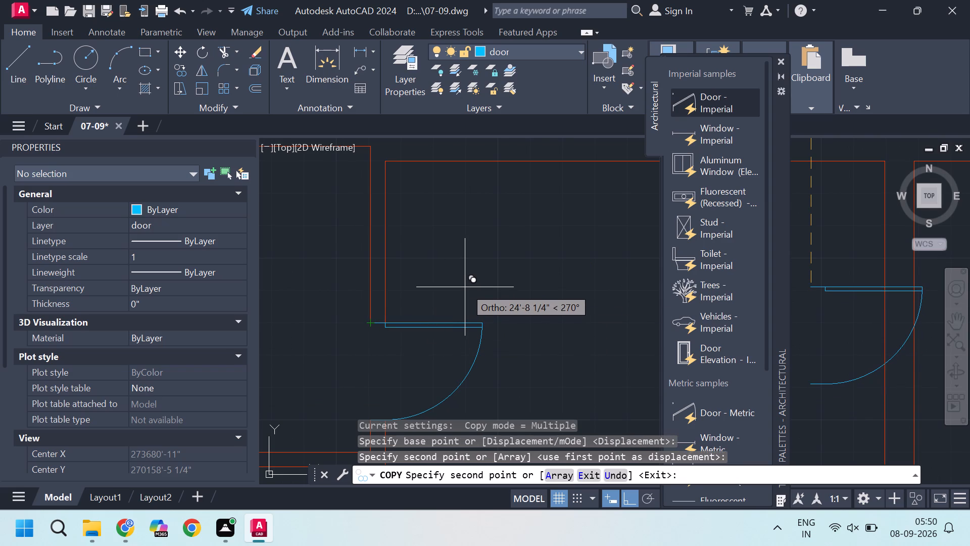
Examine the remaining wall openings in both units for places that suit the 2'6" rotated door, and end copying.
scroll(465, 287, down, 3)
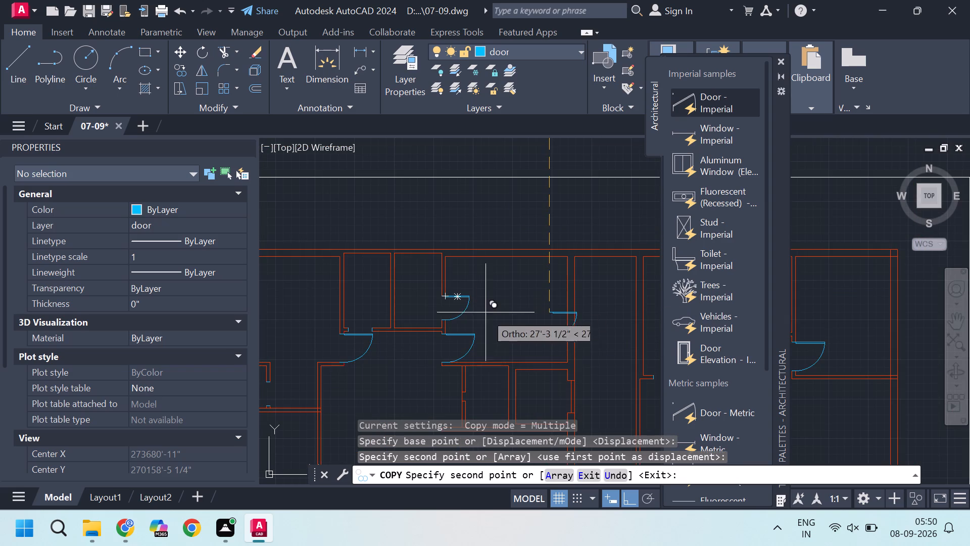
middle_drag(488, 320, 355, 311)
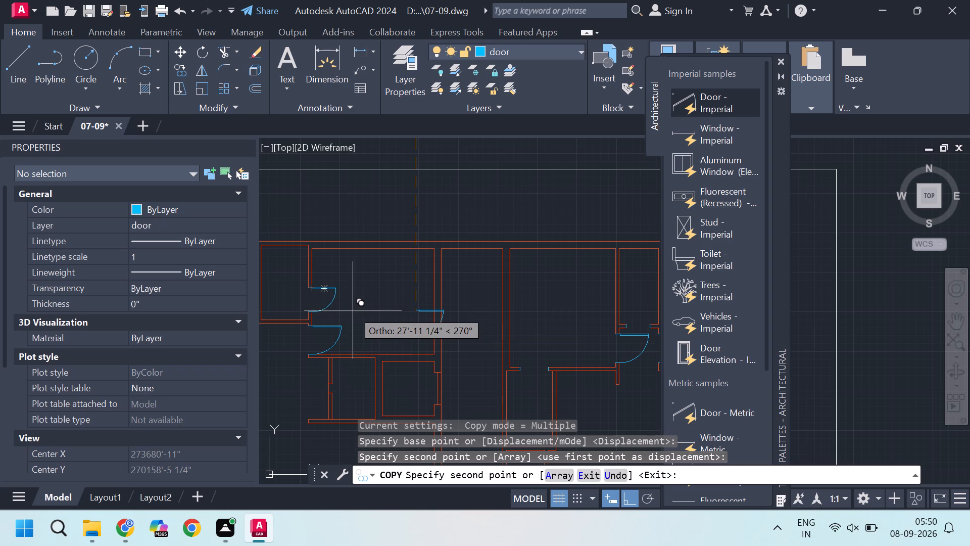
scroll(352, 310, down, 3)
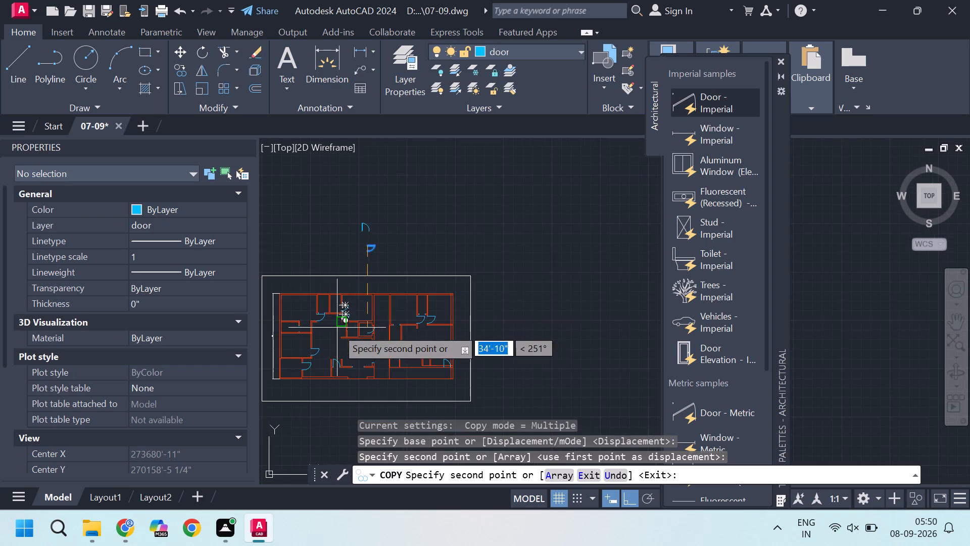
scroll(353, 326, up, 2)
scroll(352, 299, down, 1)
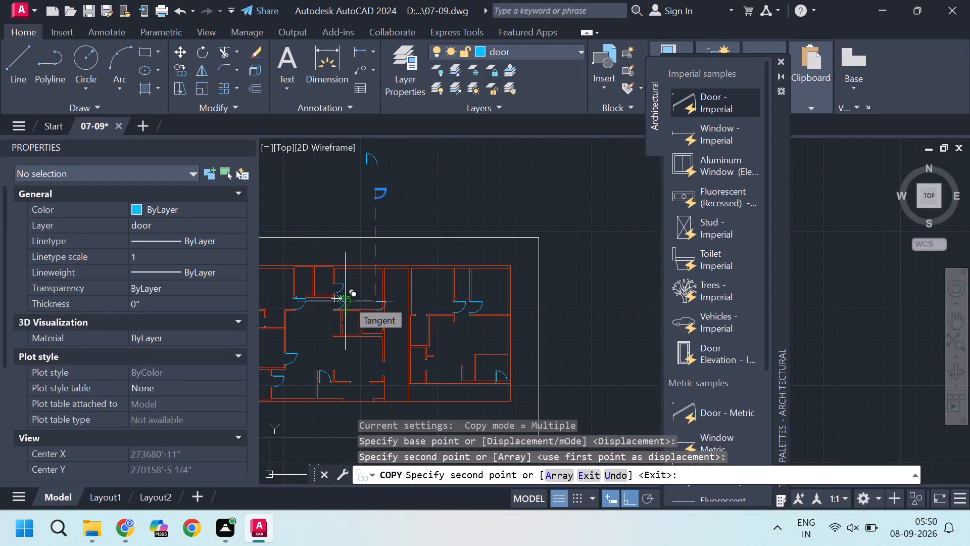
scroll(324, 317, down, 1)
scroll(353, 325, up, 2)
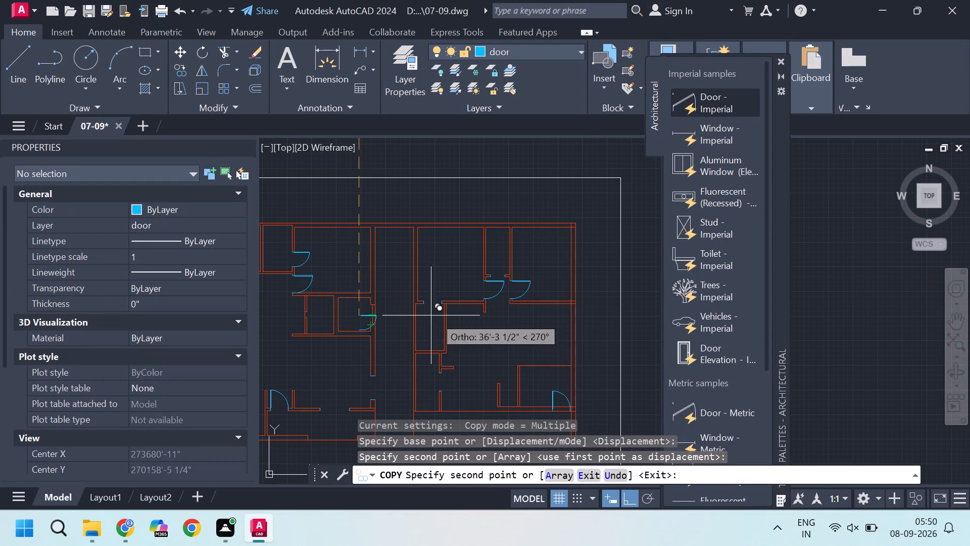
scroll(535, 267, up, 2)
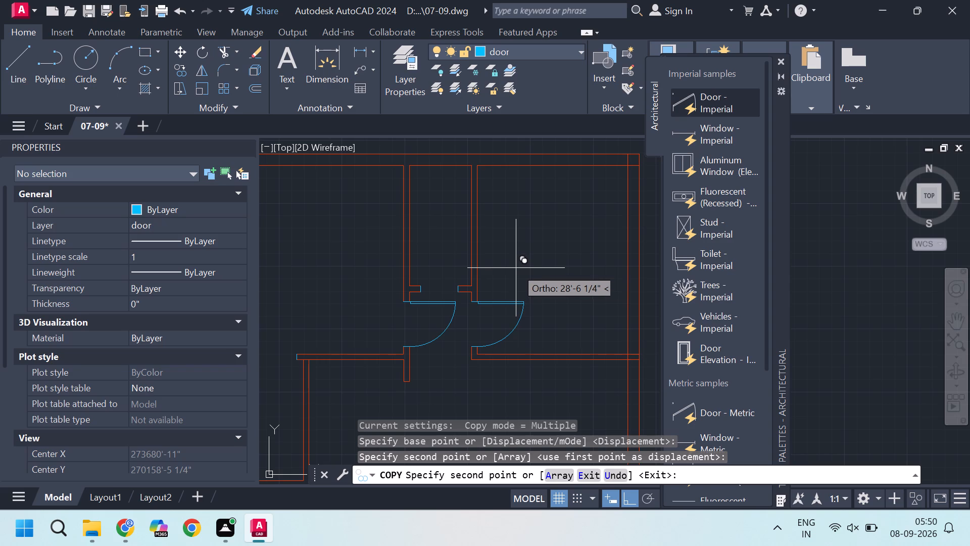
scroll(515, 268, down, 2)
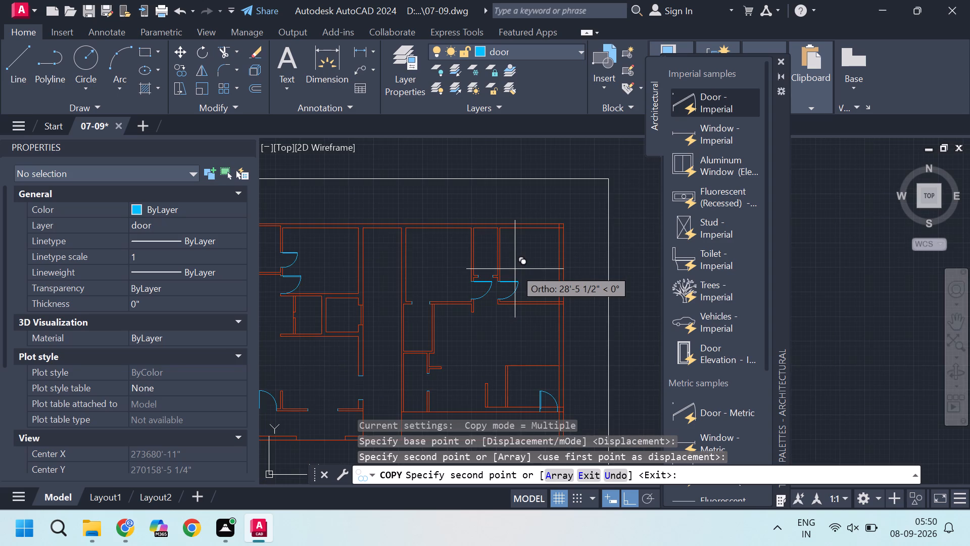
scroll(515, 269, down, 1)
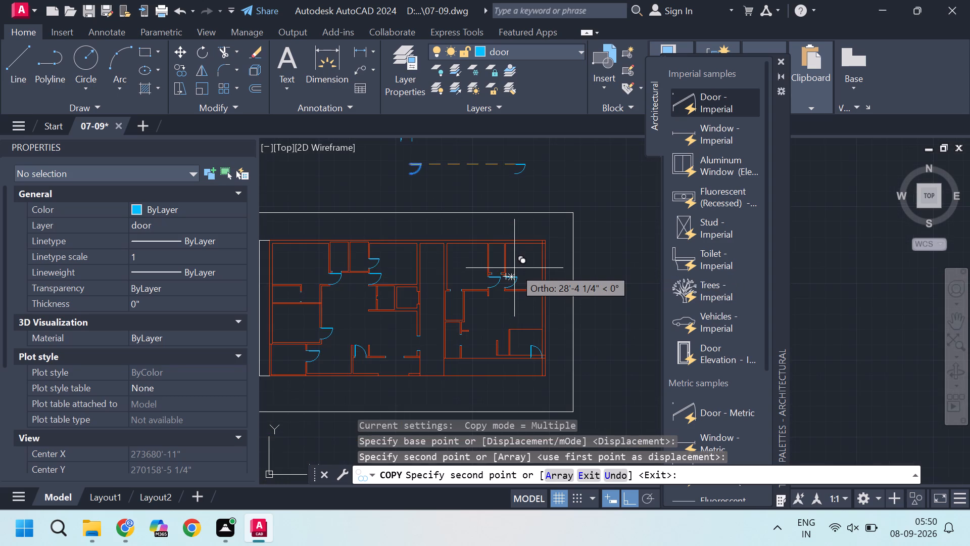
scroll(330, 264, up, 2)
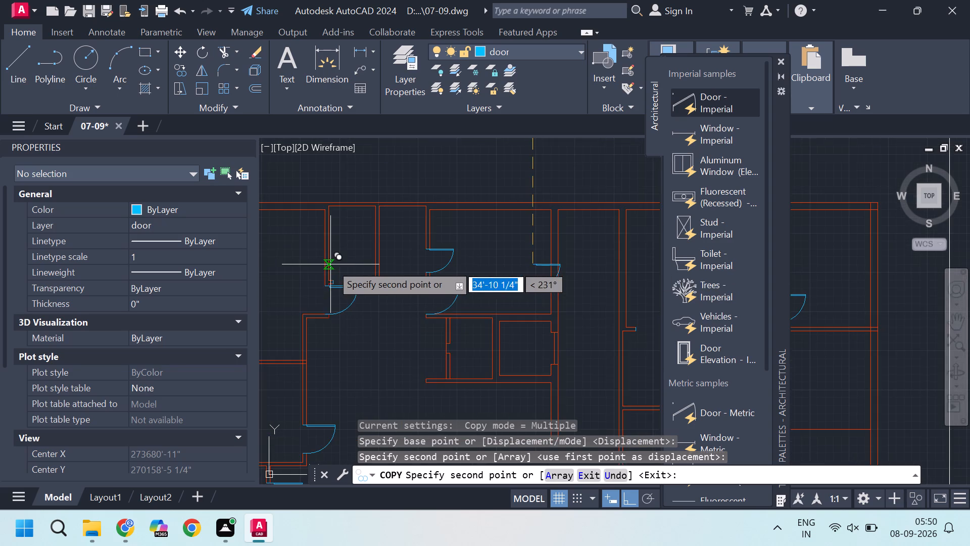
scroll(331, 264, up, 2)
scroll(333, 264, down, 4)
scroll(478, 263, up, 2)
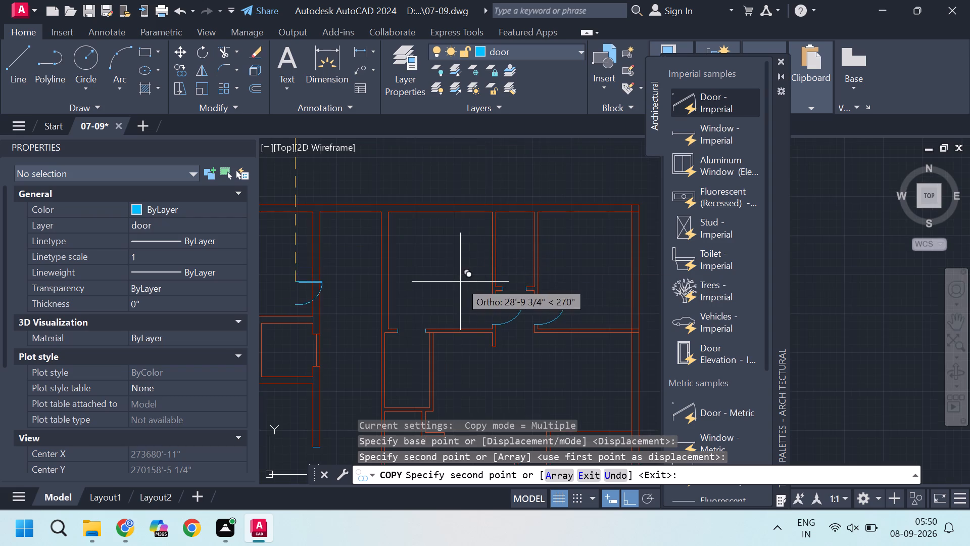
scroll(460, 282, down, 2)
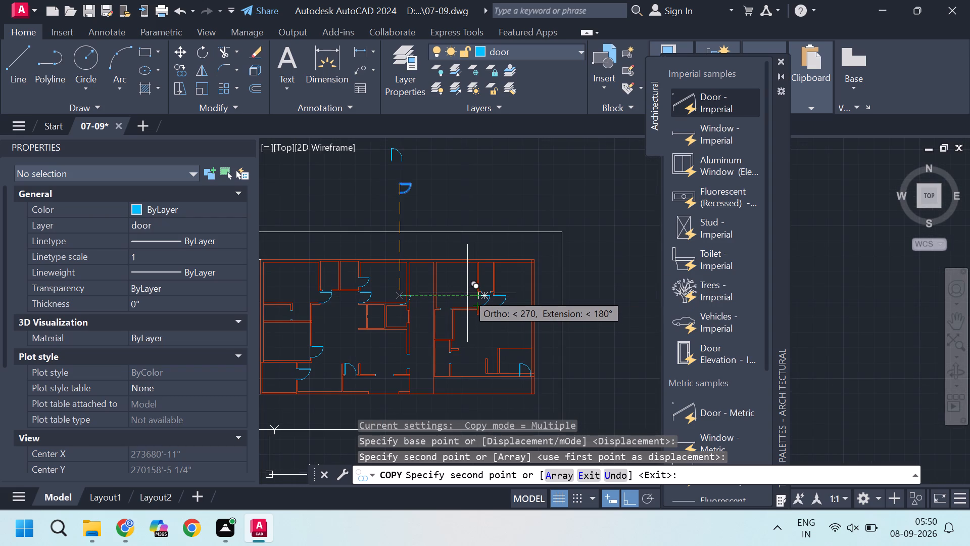
scroll(465, 292, down, 1)
scroll(453, 330, up, 4)
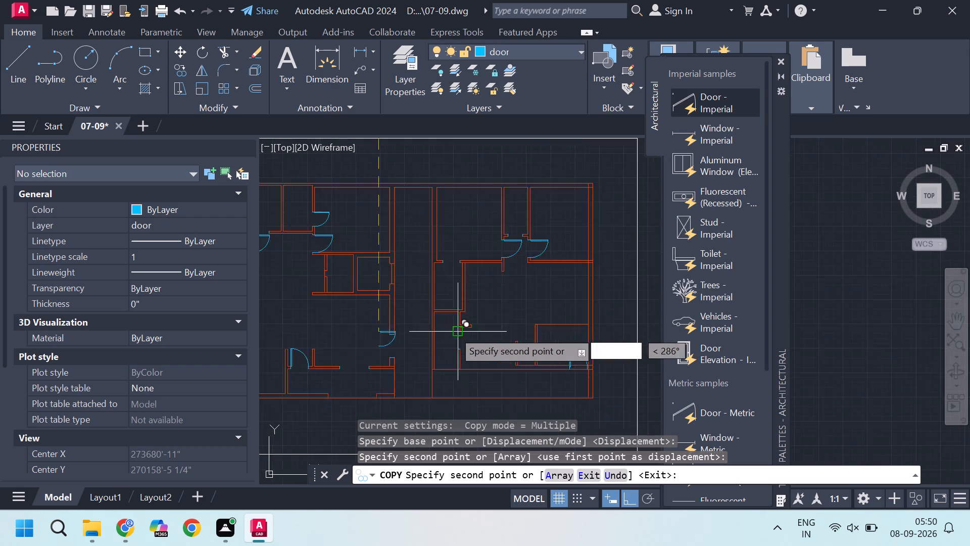
scroll(466, 333, up, 3)
scroll(456, 336, down, 2)
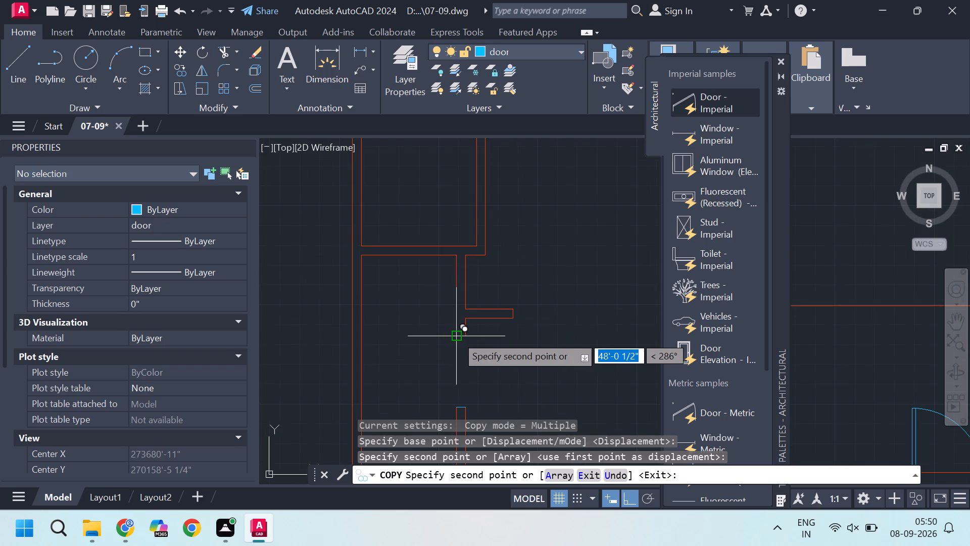
scroll(454, 332, down, 2)
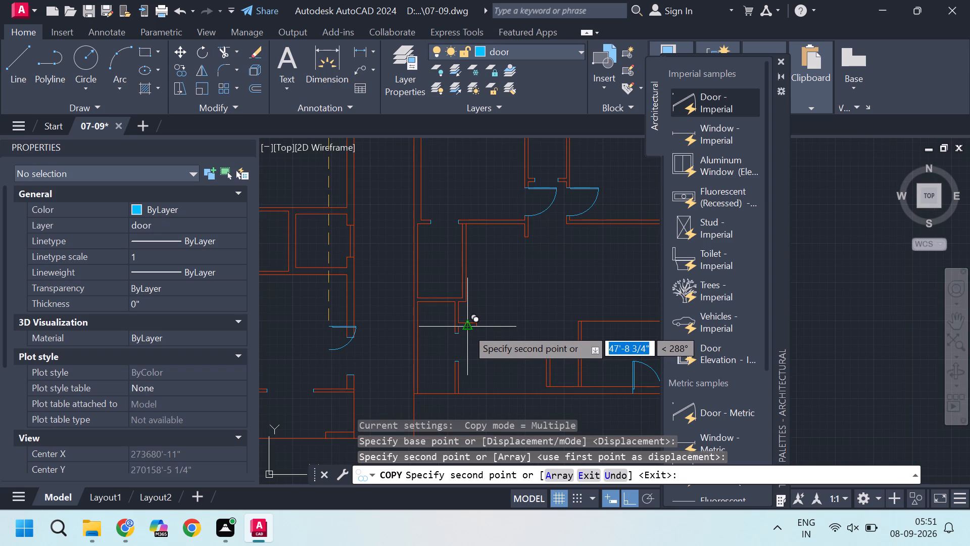
key(Escape)
Copy the rotated 3' door from the left unit's lower-left room into the wall opening of the right unit's lower-left small room.
scroll(460, 320, down, 2)
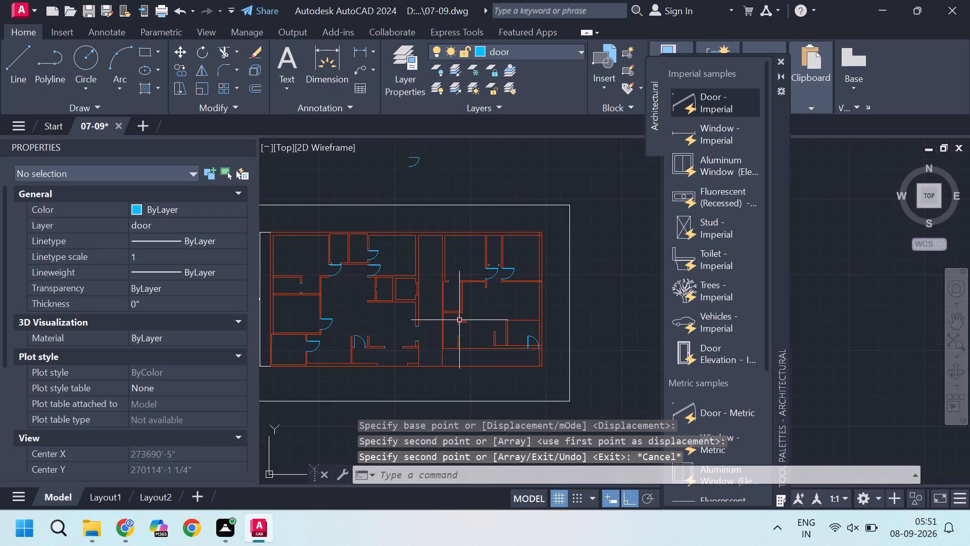
scroll(315, 359, up, 2)
click(309, 339)
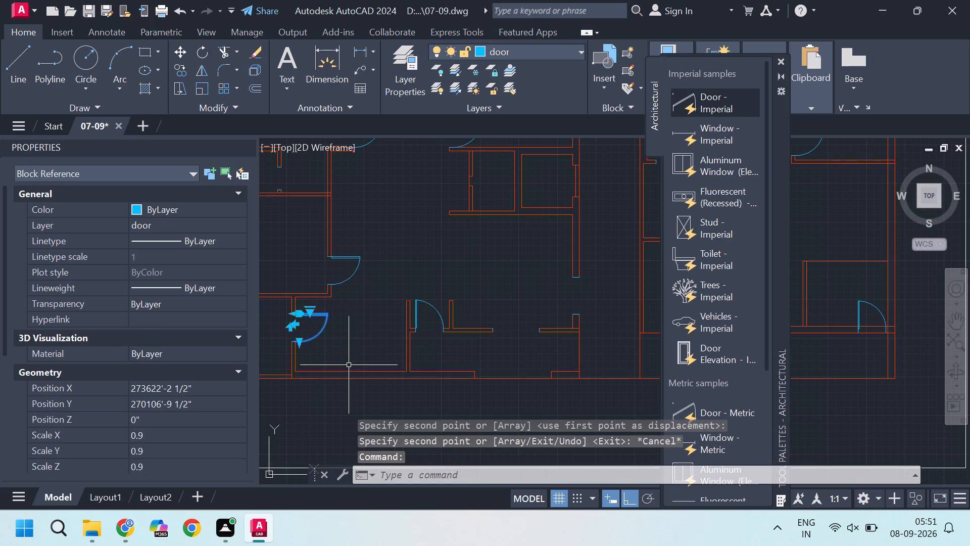
scroll(335, 355, up, 1)
key(c)
key(o)
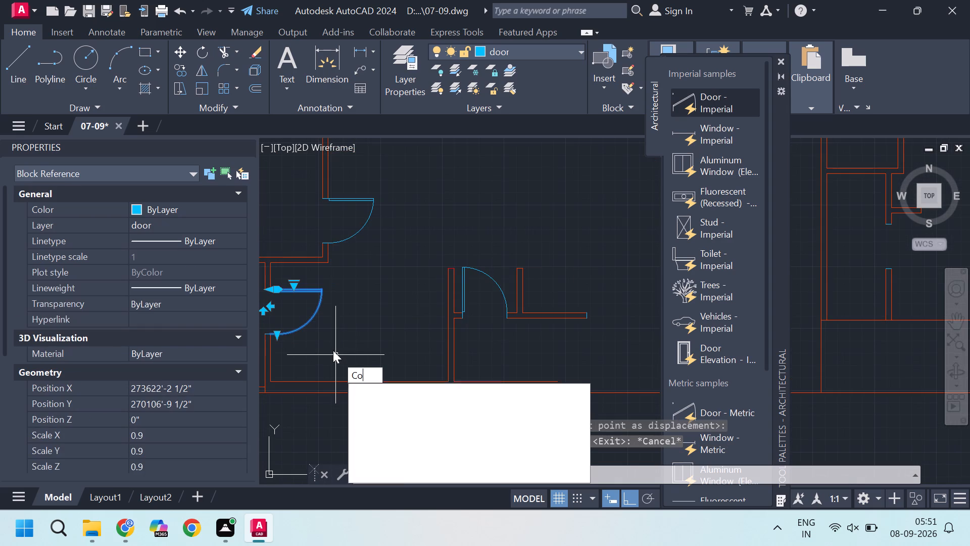
key(Return)
scroll(331, 348, down, 1)
scroll(307, 320, up, 2)
middle_drag(306, 333, 339, 330)
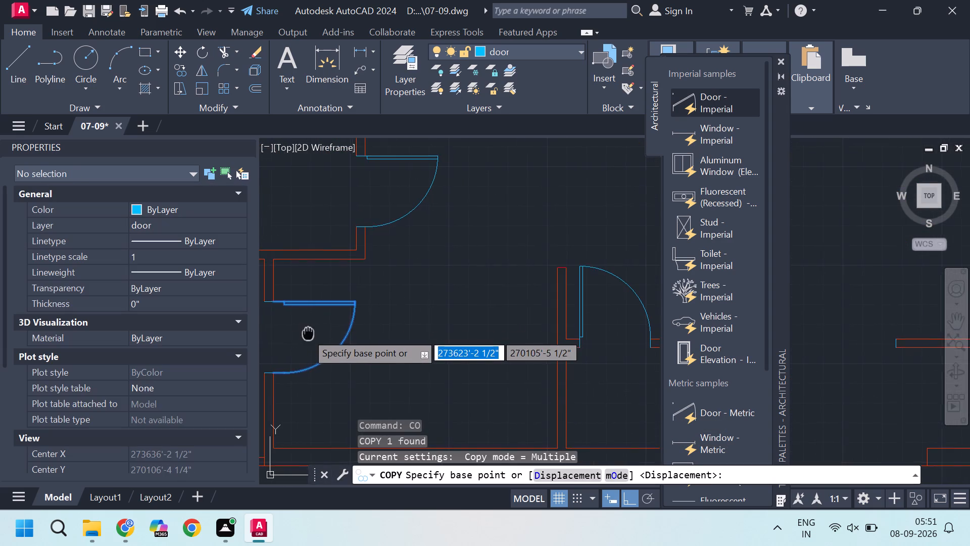
middle_drag(339, 330, 423, 315)
click(379, 286)
scroll(379, 286, down, 5)
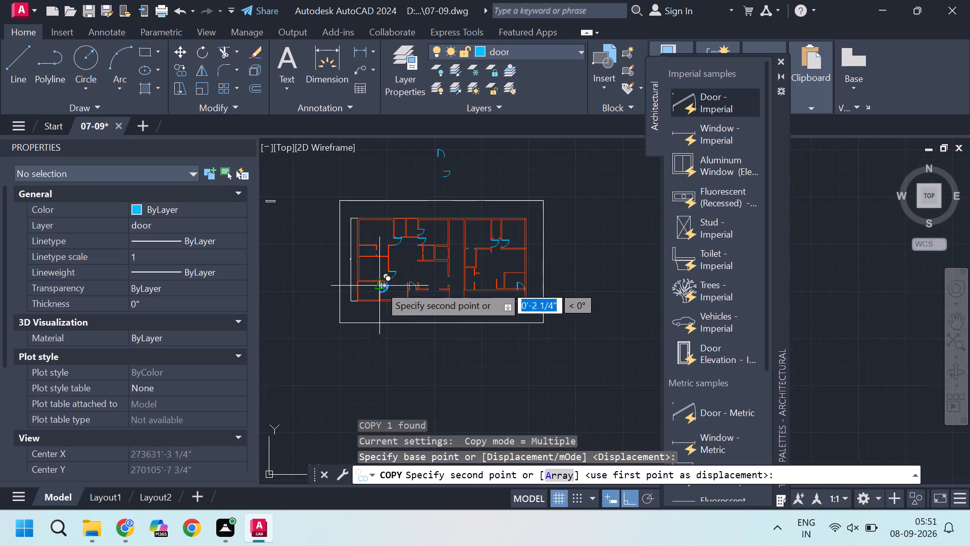
scroll(476, 276, up, 6)
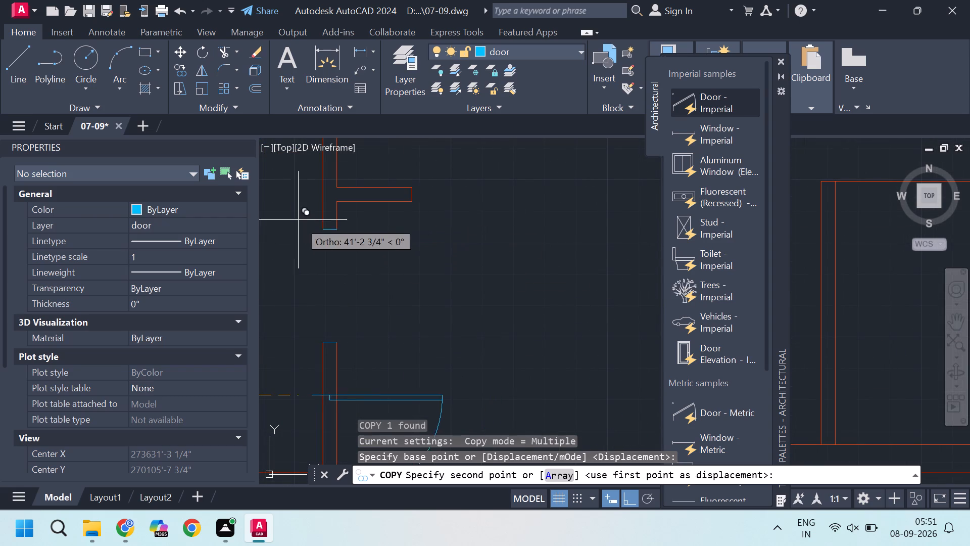
click(323, 225)
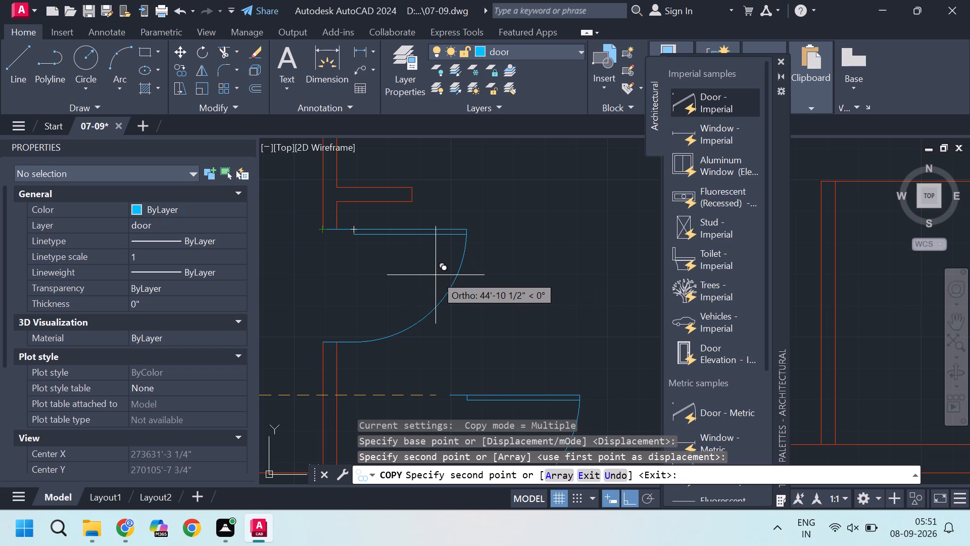
scroll(406, 276, down, 2)
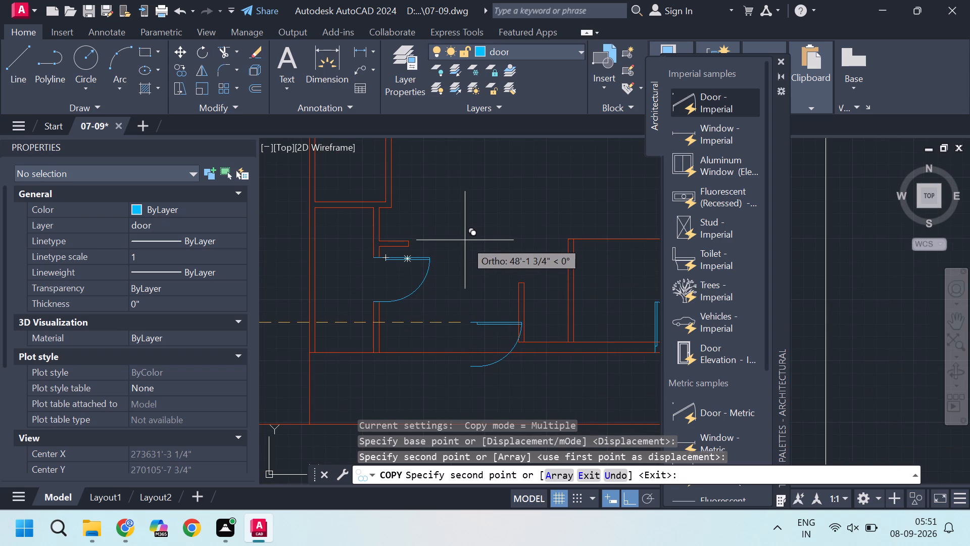
scroll(486, 218, down, 3)
middle_drag(496, 197, 415, 358)
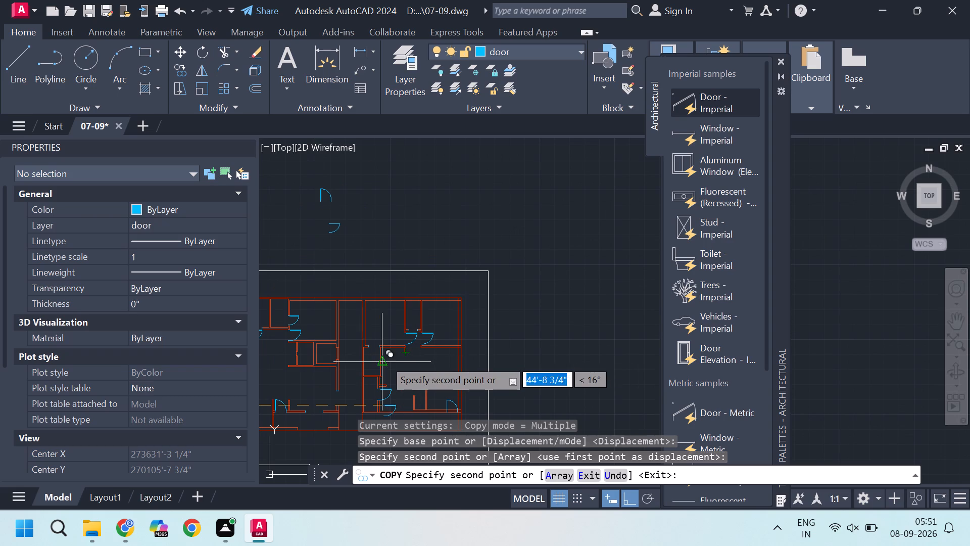
key(Escape)
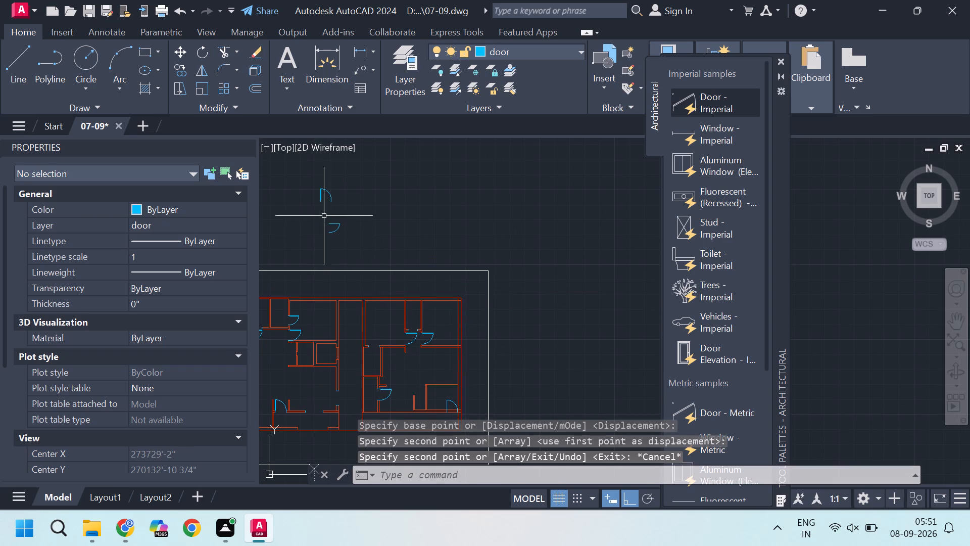
Copy the rotated 2'6" spare door above the plan to about 3'7" directly above itself, and end copying.
click(324, 216)
click(349, 242)
scroll(349, 242, up, 2)
middle_drag(349, 245, 372, 310)
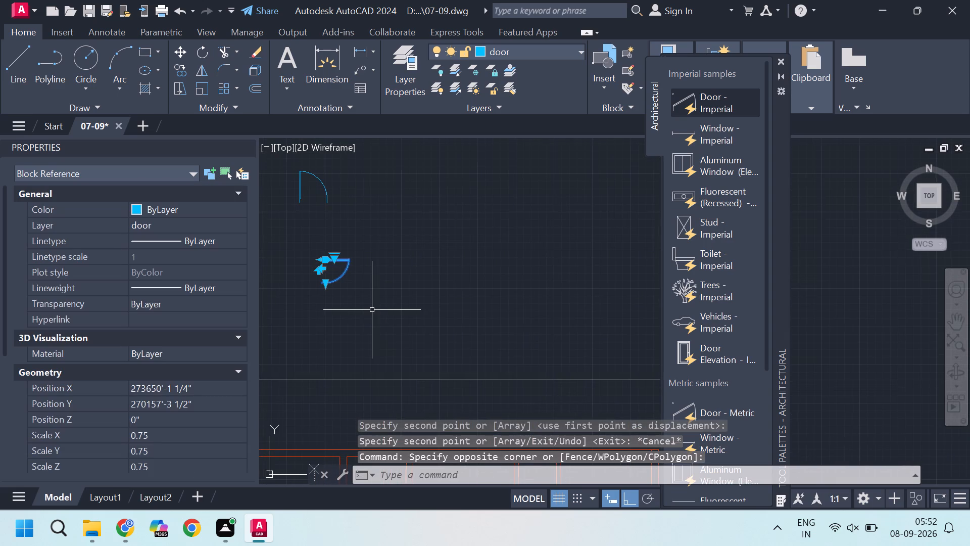
text(co)
key(Return)
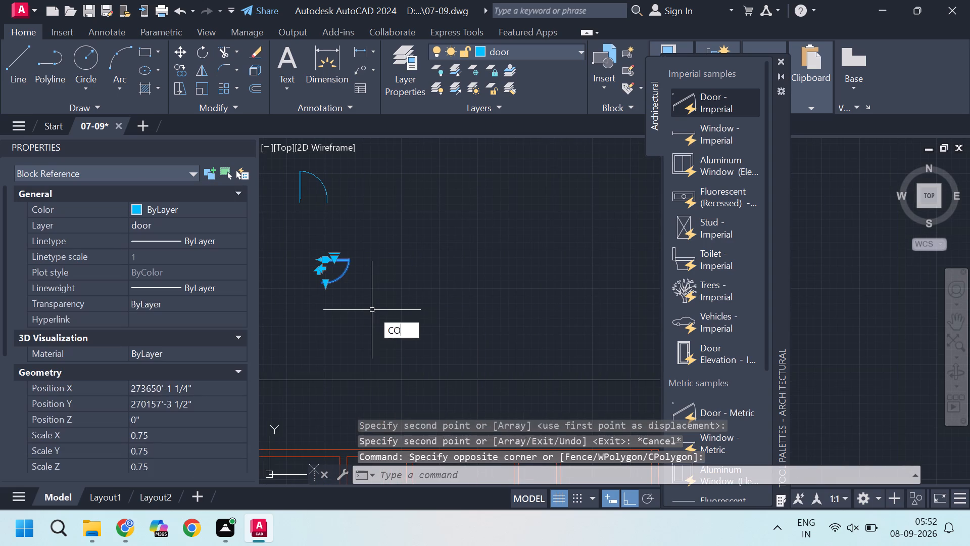
click(402, 284)
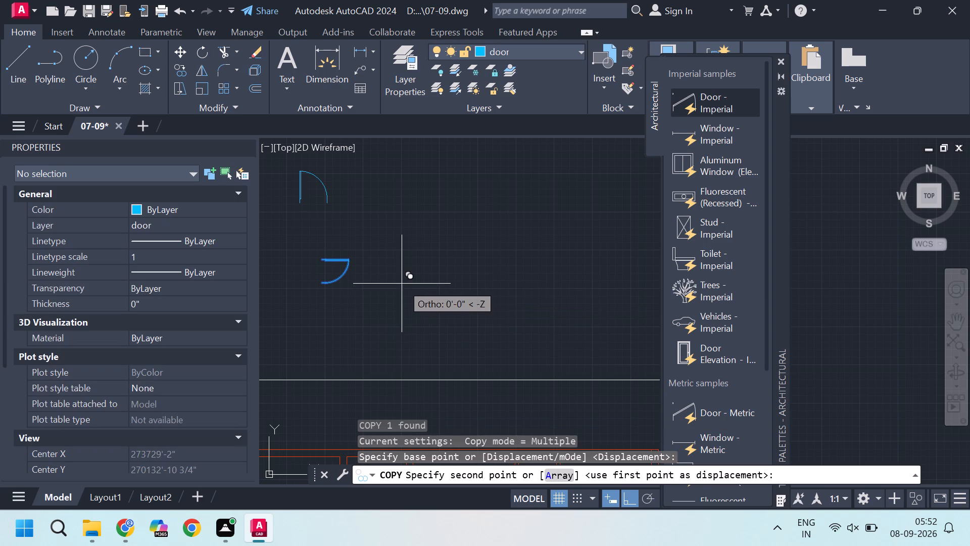
click(424, 251)
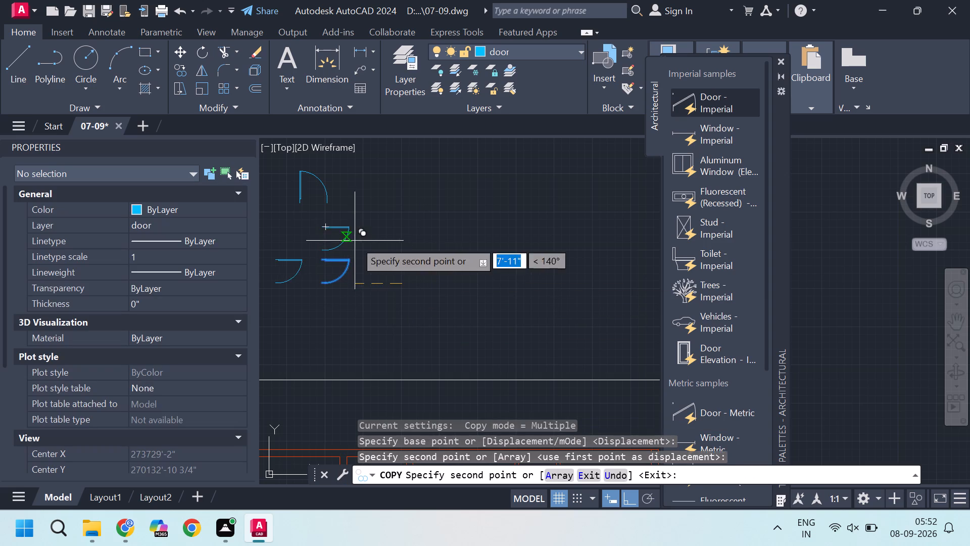
key(Escape)
Flip the new 2'6" door copy both horizontally and vertically, so its leaf lies below the swing arc and extends leftward.
click(338, 226)
scroll(341, 244, up, 2)
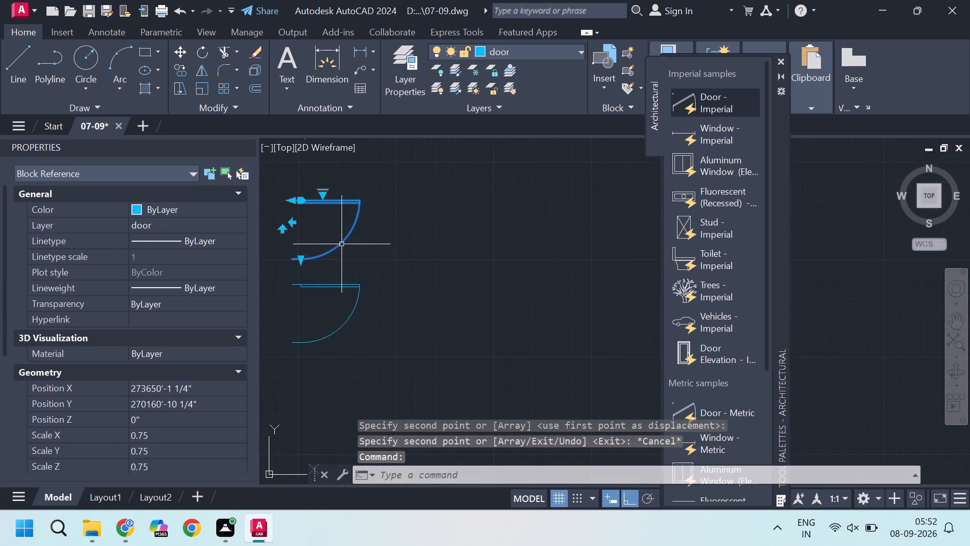
click(323, 195)
key(Escape)
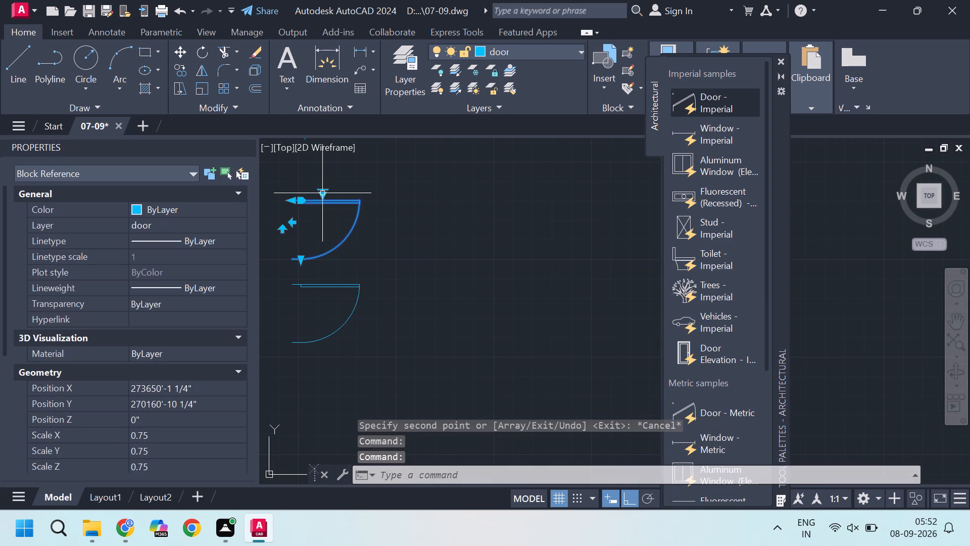
click(296, 225)
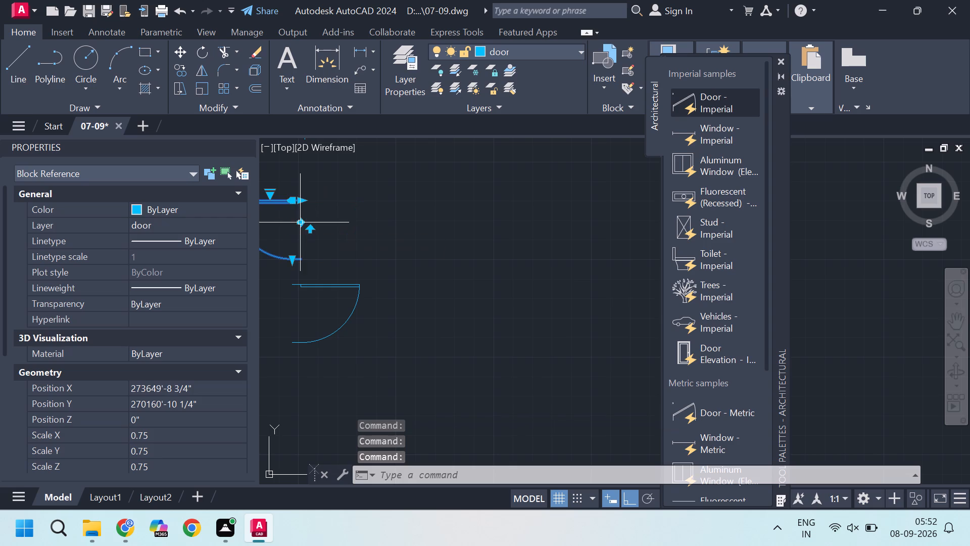
click(311, 228)
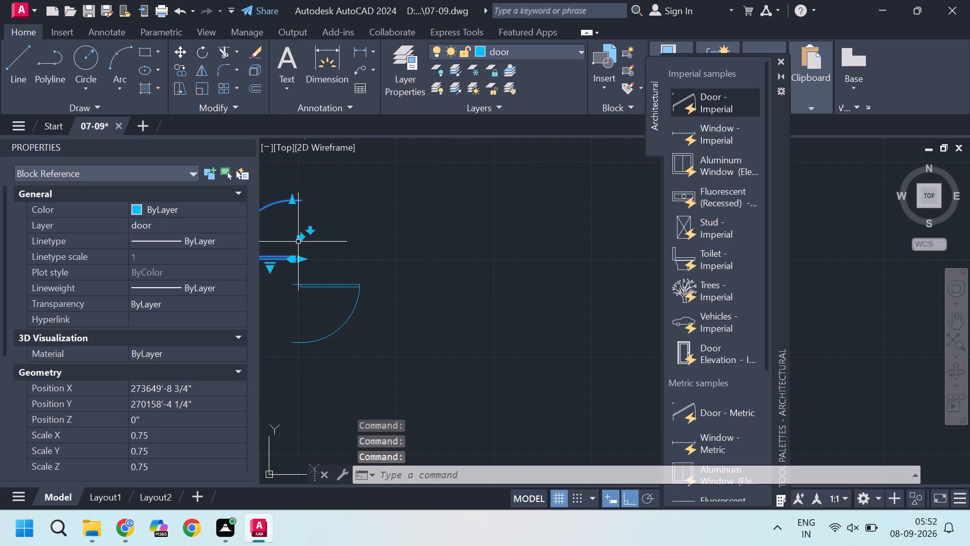
click(304, 237)
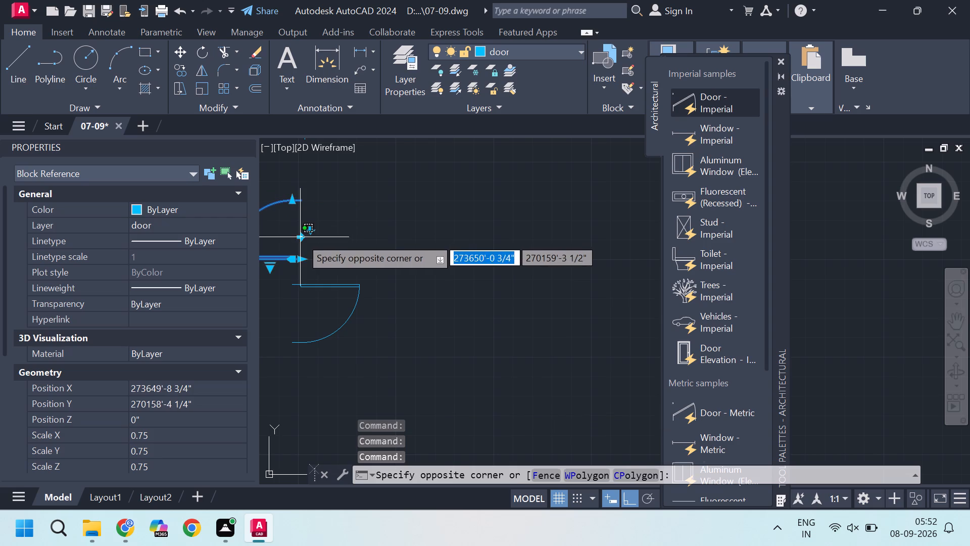
click(301, 238)
click(301, 238)
key(Escape)
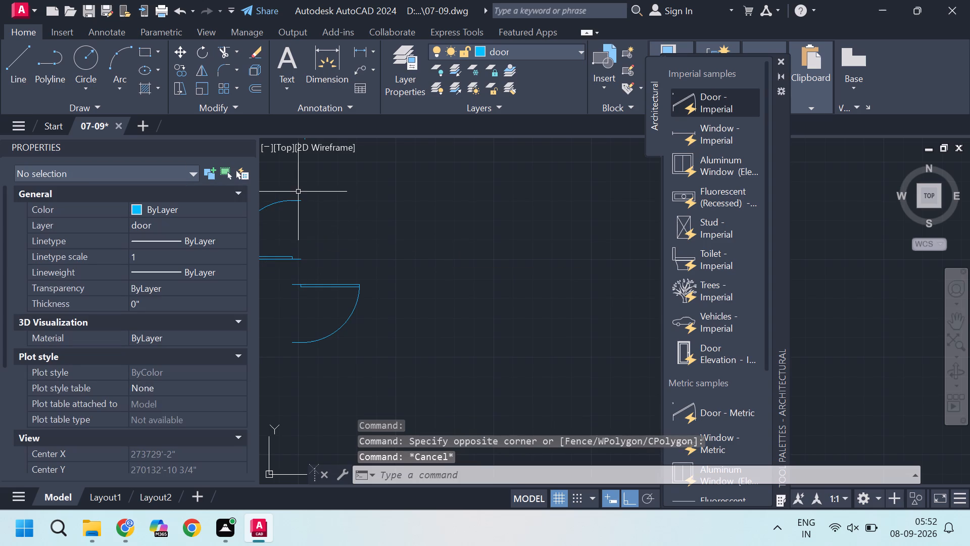
click(296, 200)
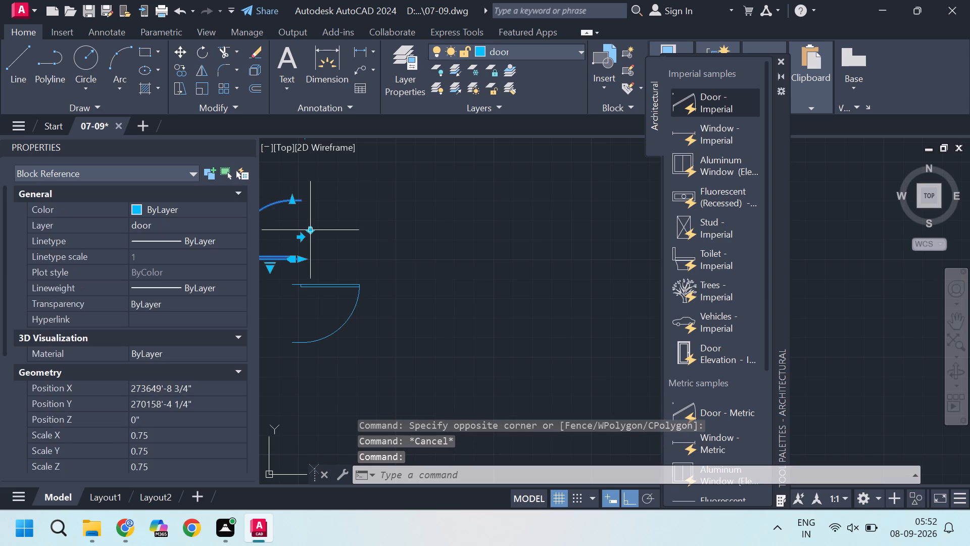
click(311, 231)
click(300, 223)
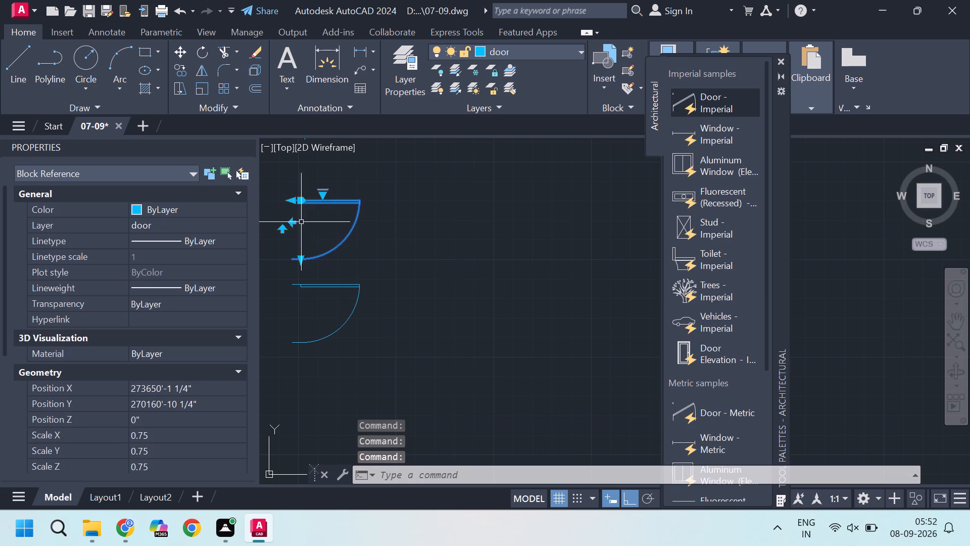
click(293, 224)
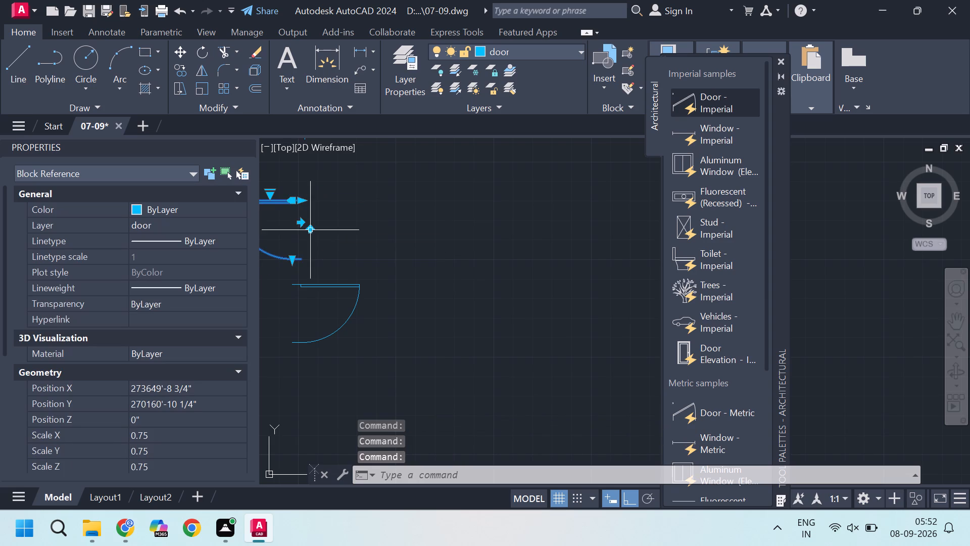
click(309, 230)
key(Escape)
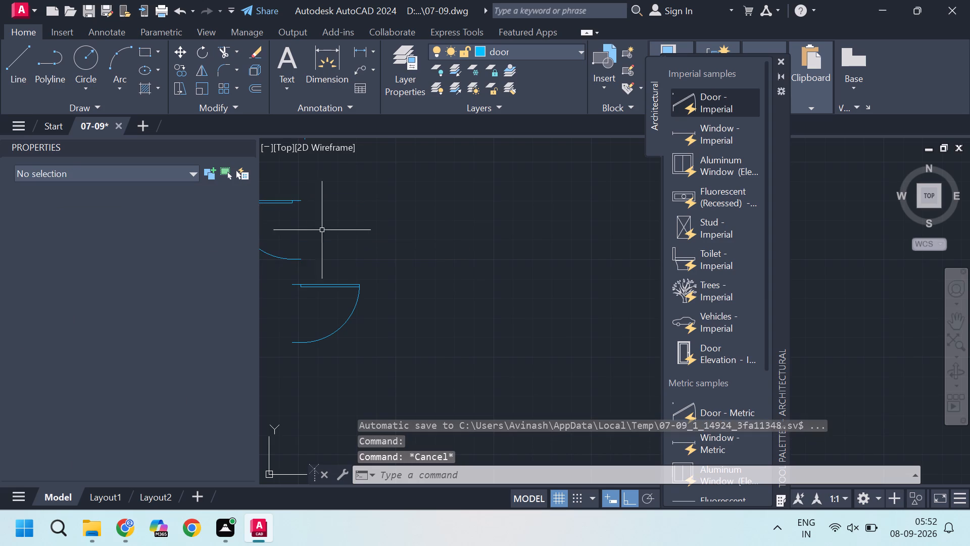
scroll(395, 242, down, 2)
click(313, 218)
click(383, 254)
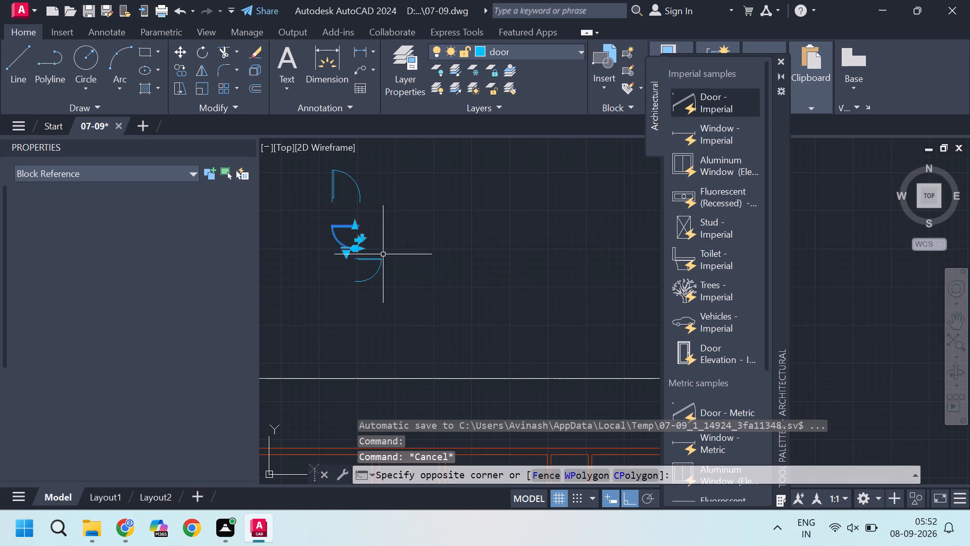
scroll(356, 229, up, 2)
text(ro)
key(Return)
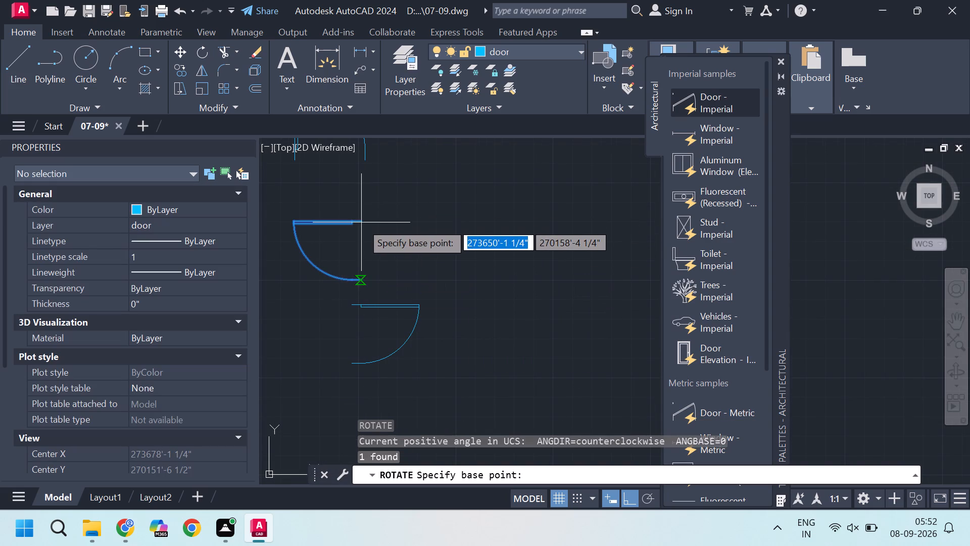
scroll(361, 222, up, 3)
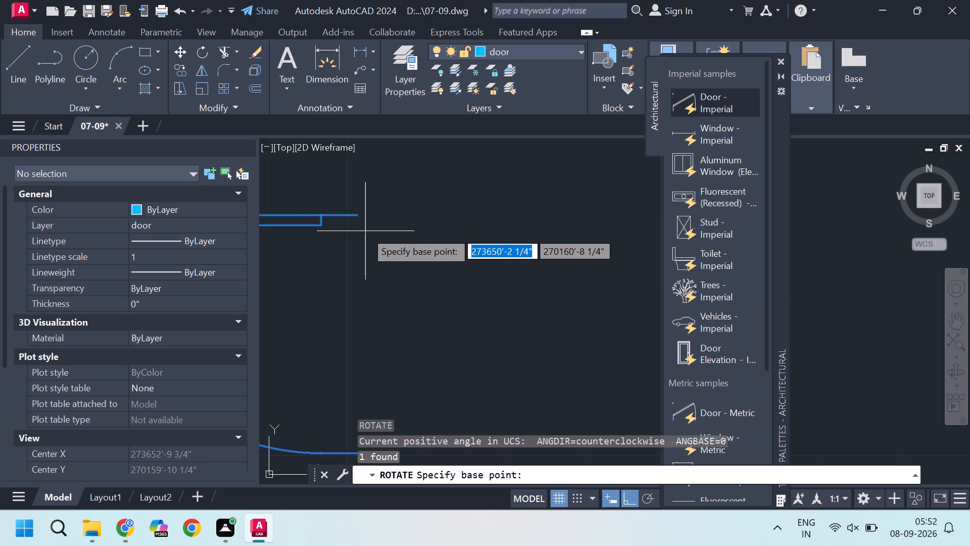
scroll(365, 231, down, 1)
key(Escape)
Rotate the flipped 2'6" door copy 270° about its hinge-side frame corner so the leaf stands vertical.
scroll(354, 216, down, 3)
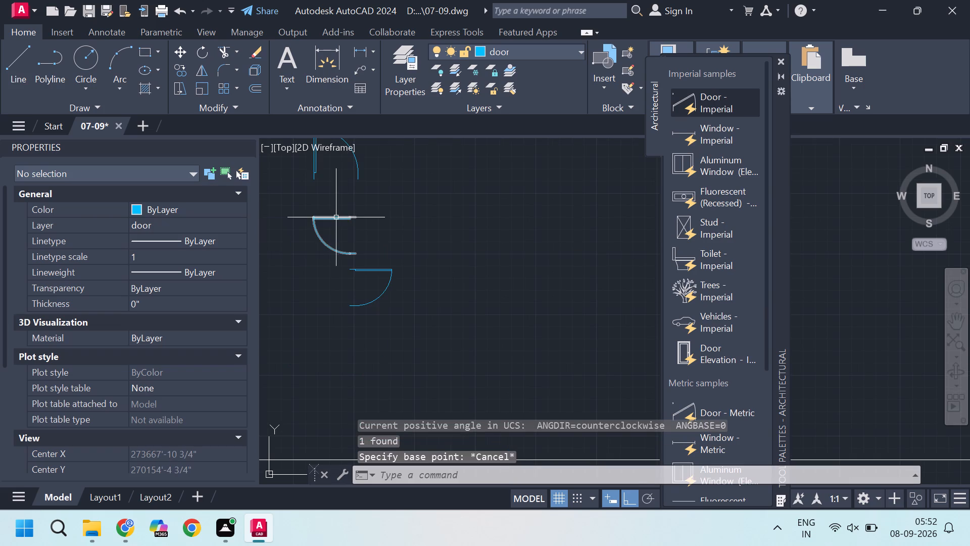
click(335, 218)
text(ro)
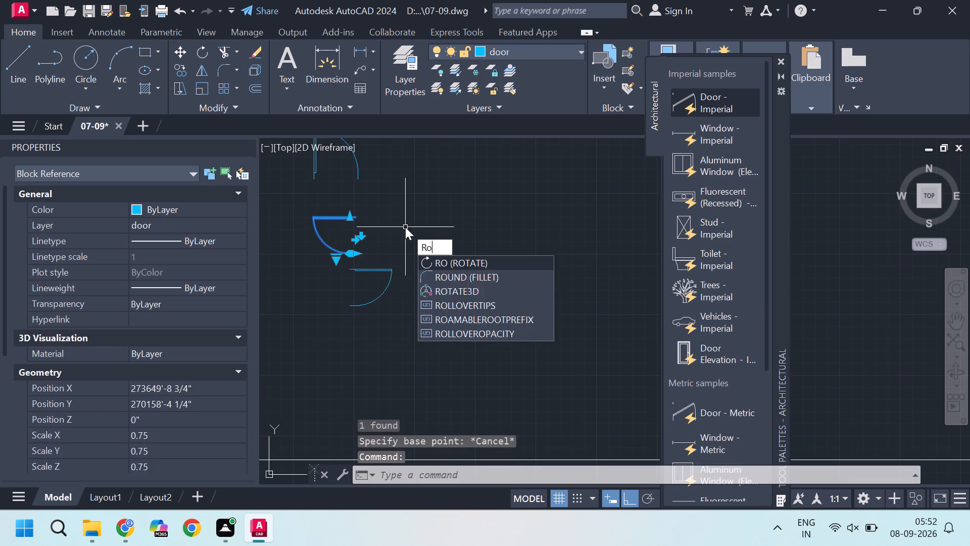
key(Return)
scroll(354, 215, up, 5)
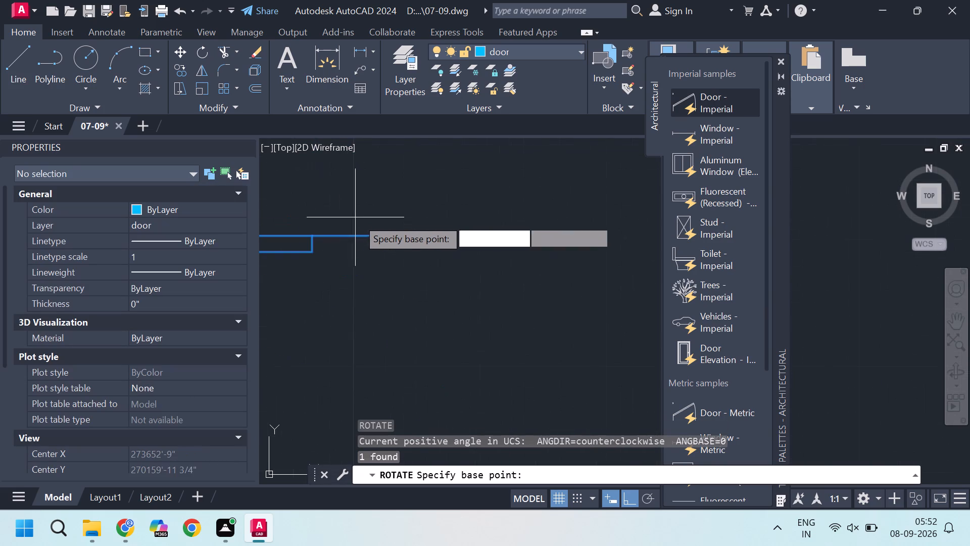
scroll(388, 244, up, 3)
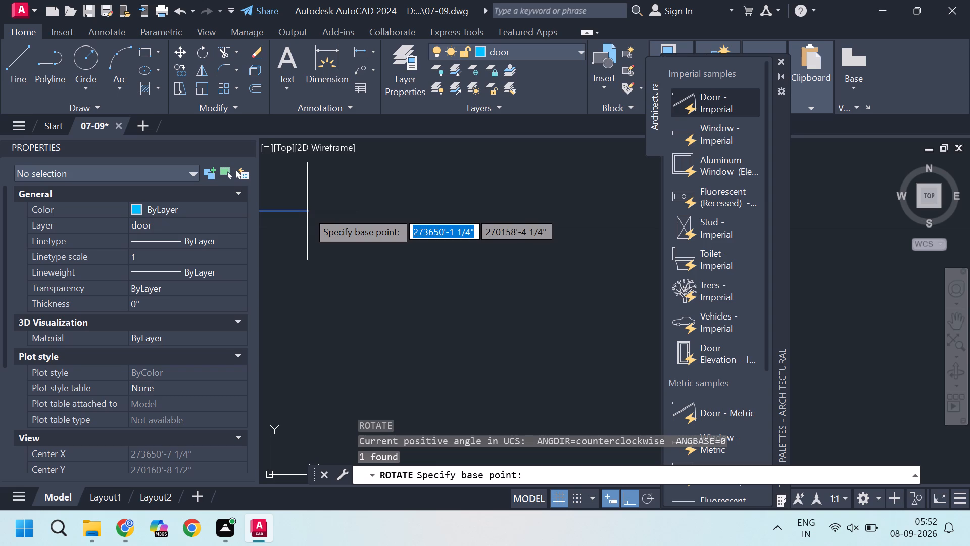
click(307, 211)
scroll(308, 211, down, 5)
scroll(394, 217, down, 2)
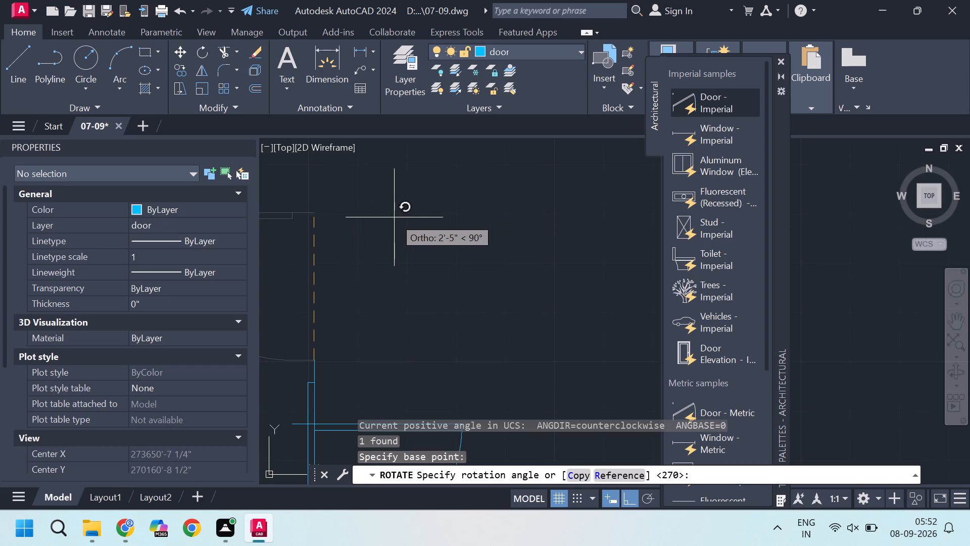
scroll(394, 217, down, 2)
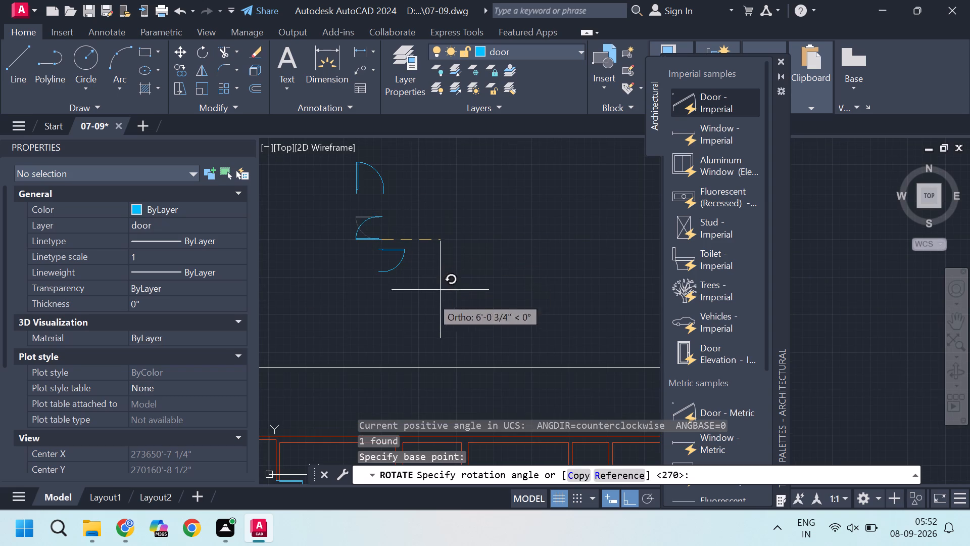
click(360, 327)
key(Escape)
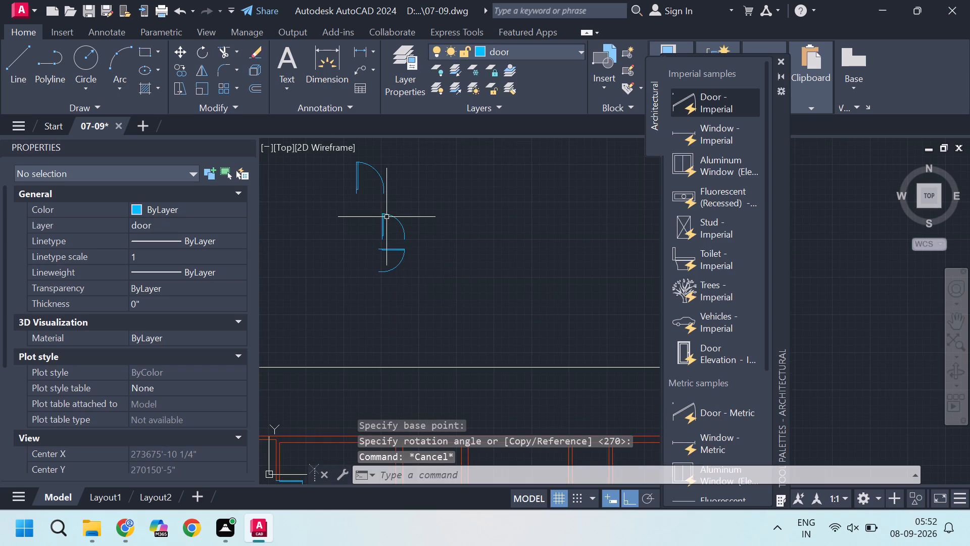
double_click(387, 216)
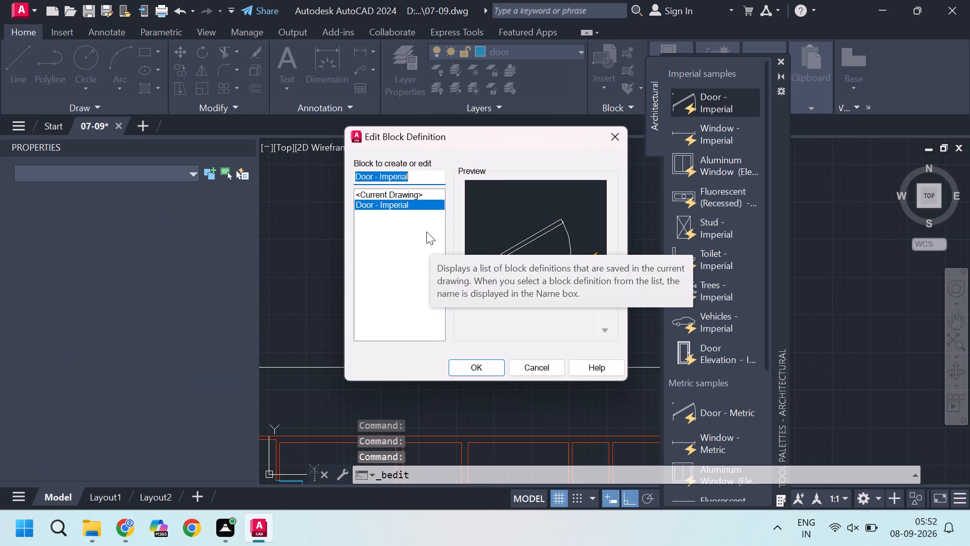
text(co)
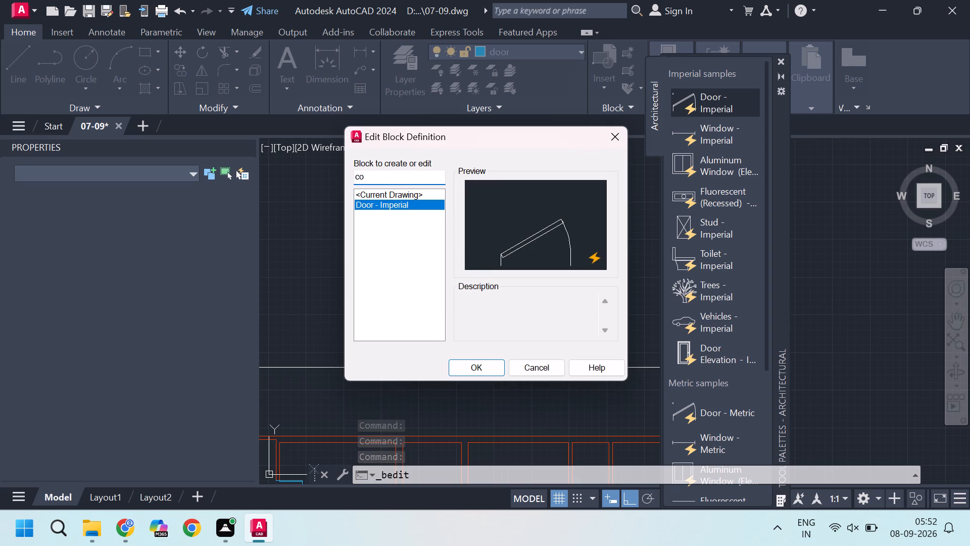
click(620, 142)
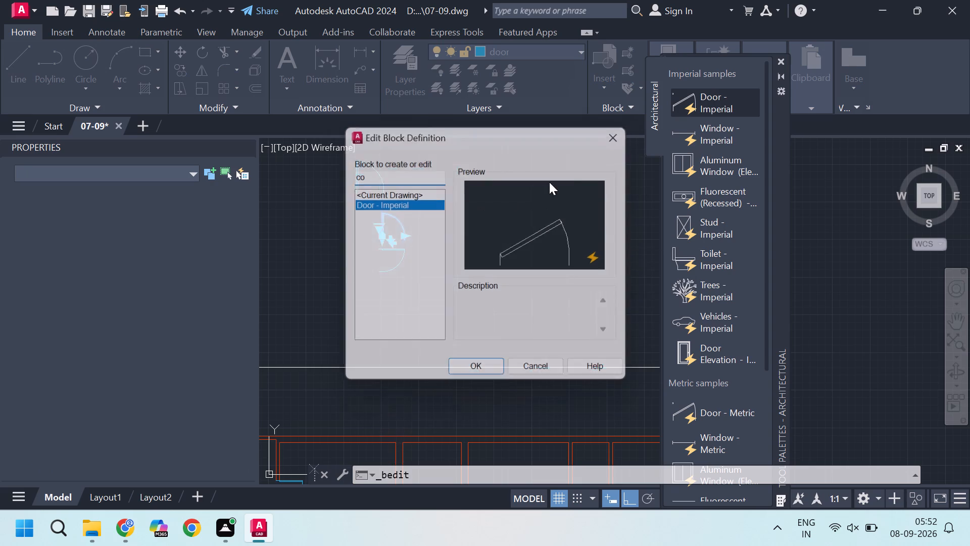
Copy the spare 2'6" door with the vertical leaf from its hinge-side corner into the opening below the right unit's upper-left room.
click(393, 218)
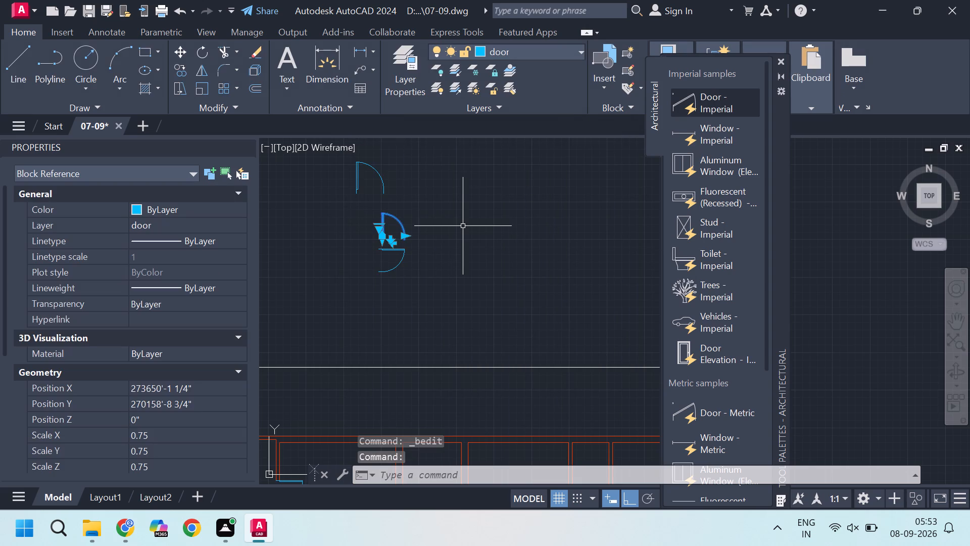
text(co)
key(Return)
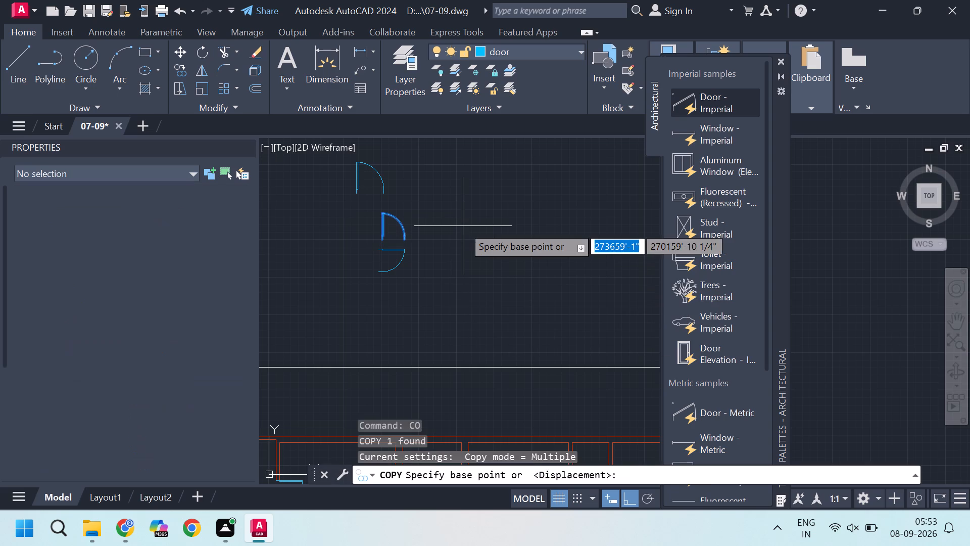
scroll(361, 234, up, 3)
click(449, 261)
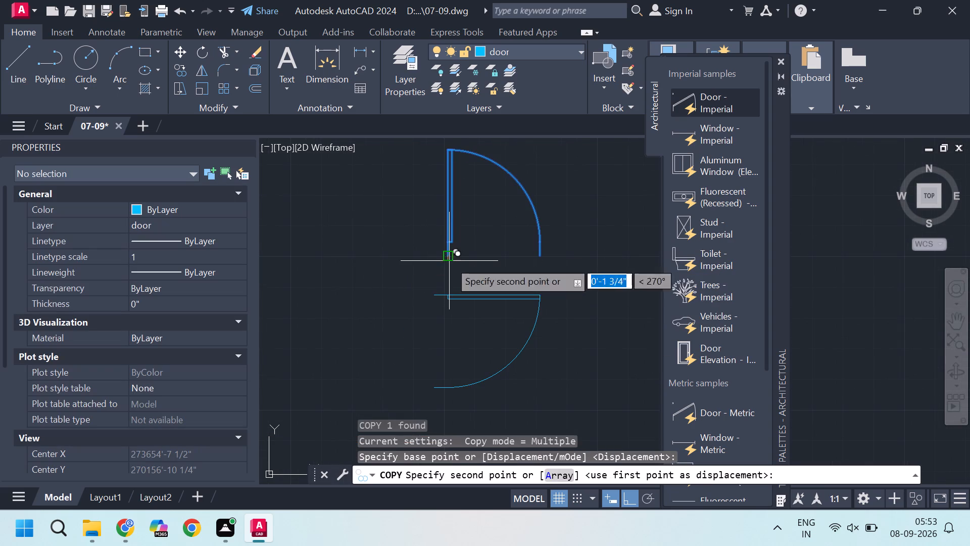
scroll(344, 236, down, 6)
scroll(391, 329, up, 3)
middle_drag(391, 361, 384, 269)
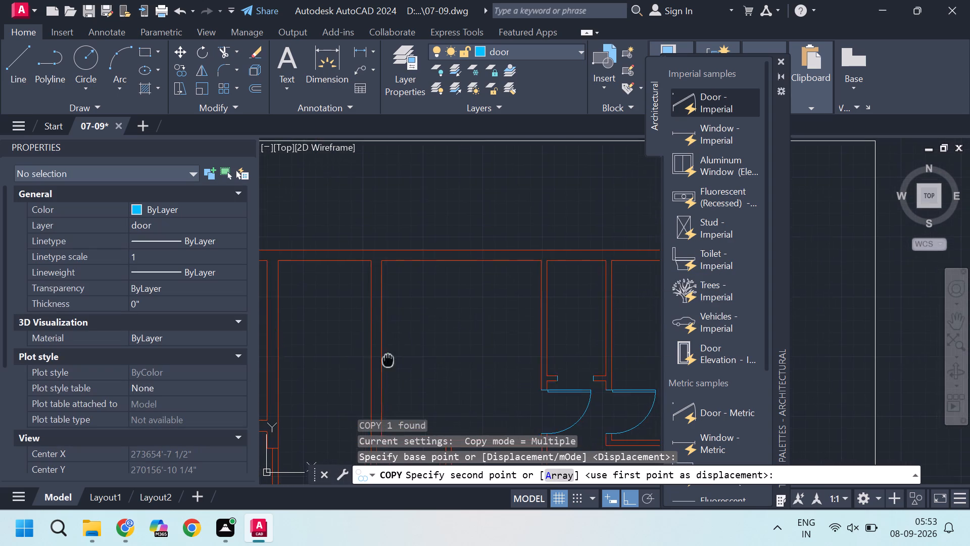
middle_drag(384, 269, 394, 146)
scroll(417, 187, up, 3)
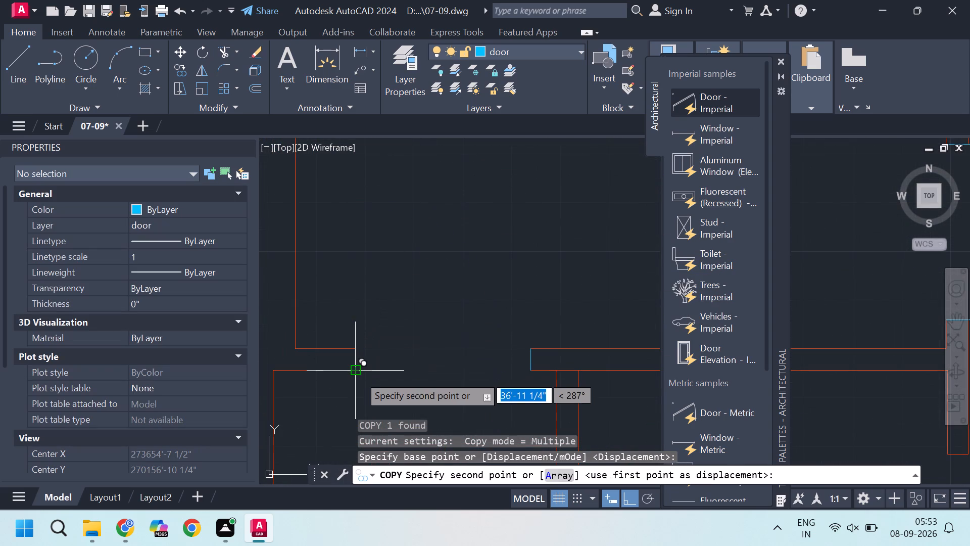
click(359, 375)
Place another 2'6" door copy in the bottom wall opening of the right unit's narrow upper-middle room.
scroll(402, 227, down, 4)
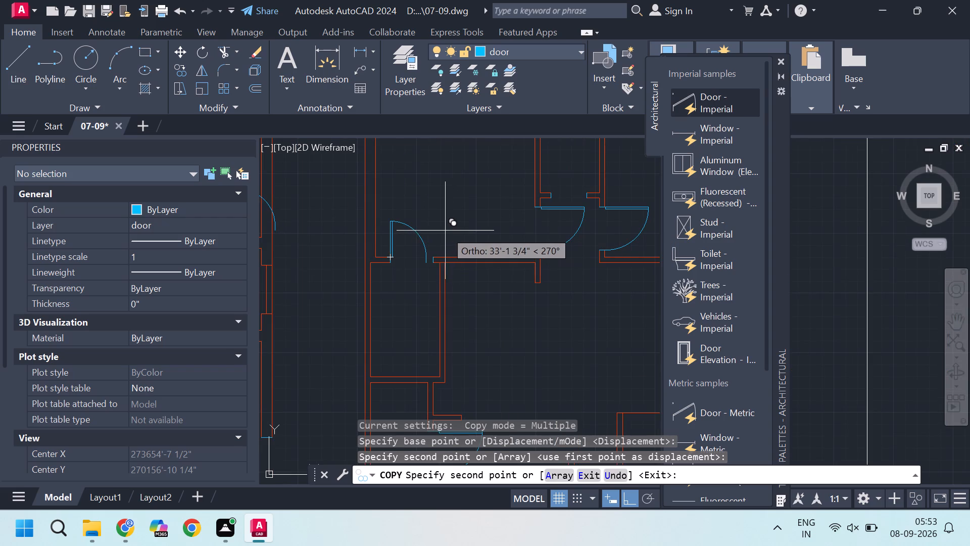
middle_drag(444, 230, 325, 280)
scroll(455, 248, up, 3)
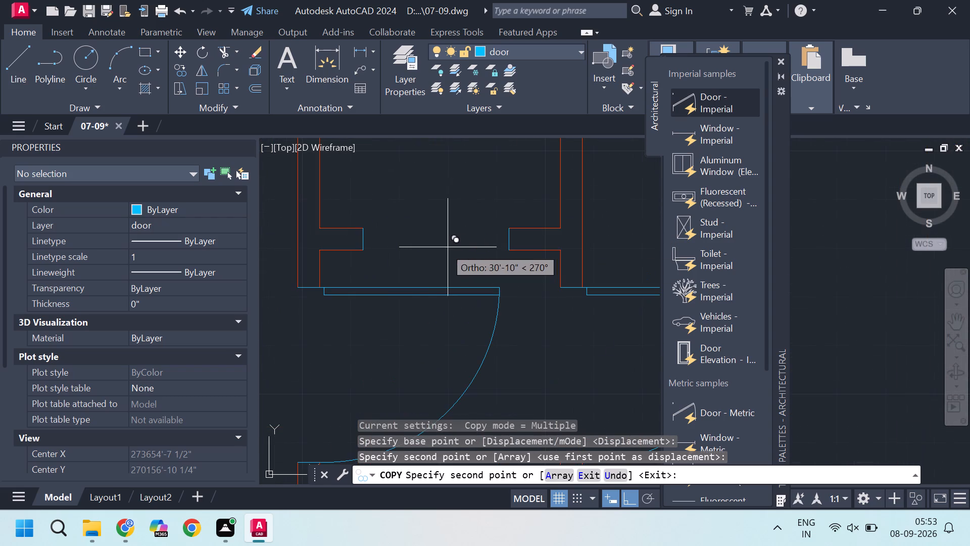
click(367, 253)
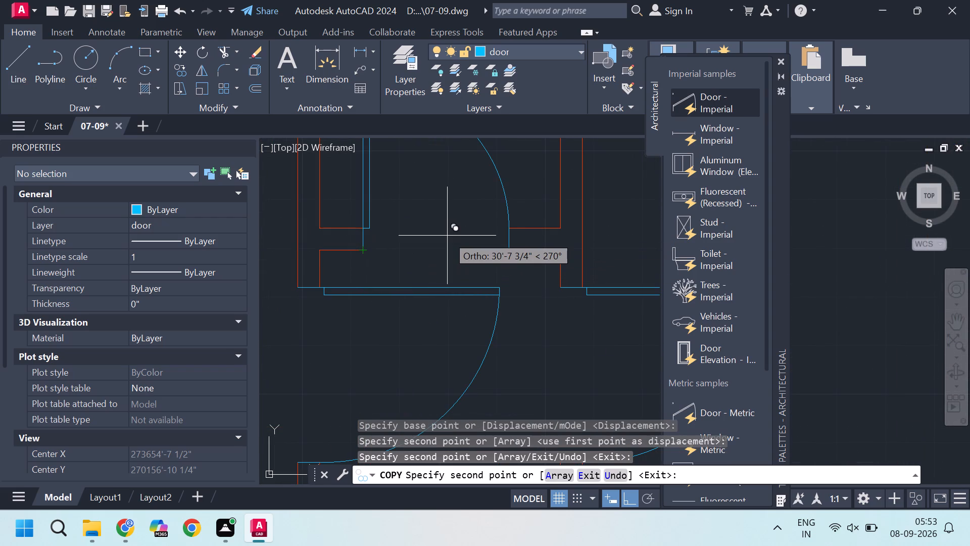
Place another 2'6" door copy in the bottom wall opening of the left unit's narrow upper room, beside the large upper-left room.
scroll(445, 243, down, 2)
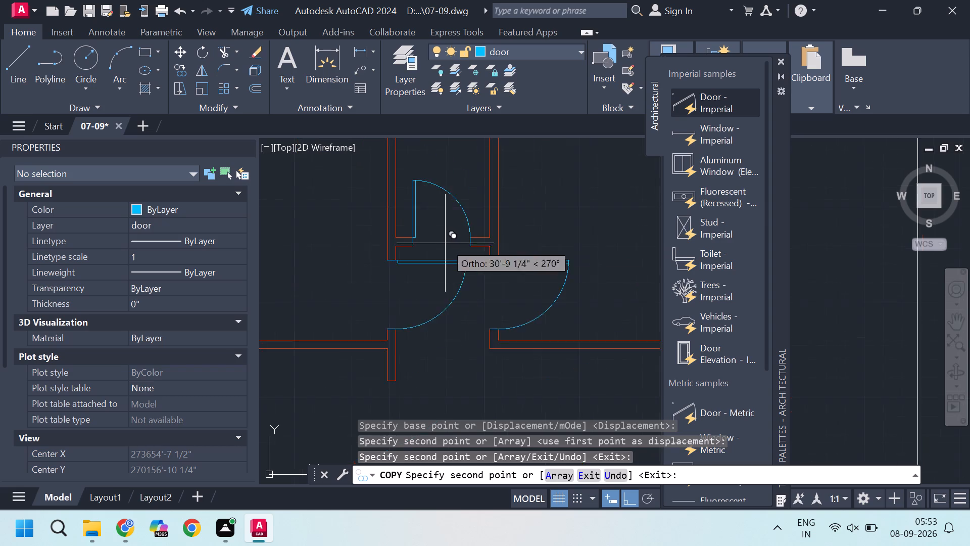
scroll(445, 249, down, 1)
scroll(387, 295, down, 1)
scroll(343, 303, up, 2)
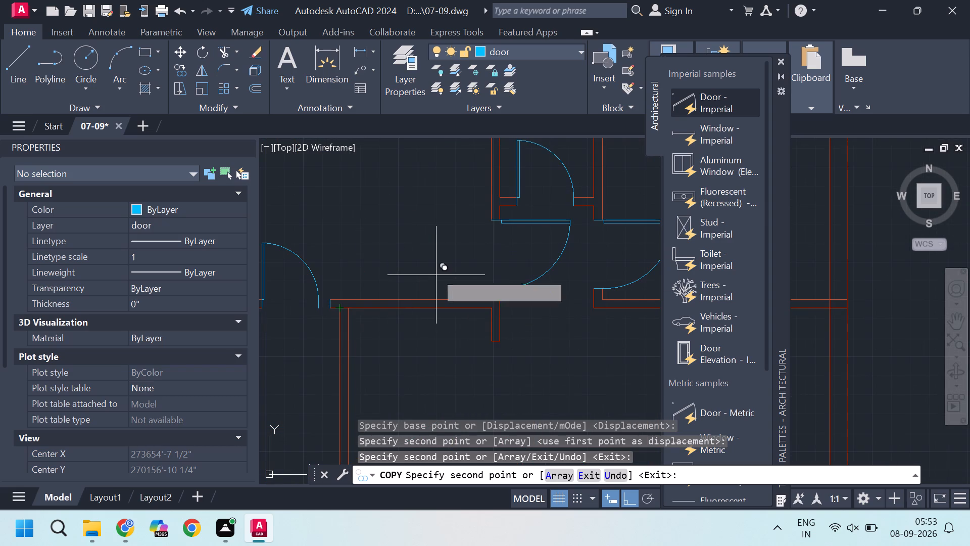
scroll(430, 265, down, 4)
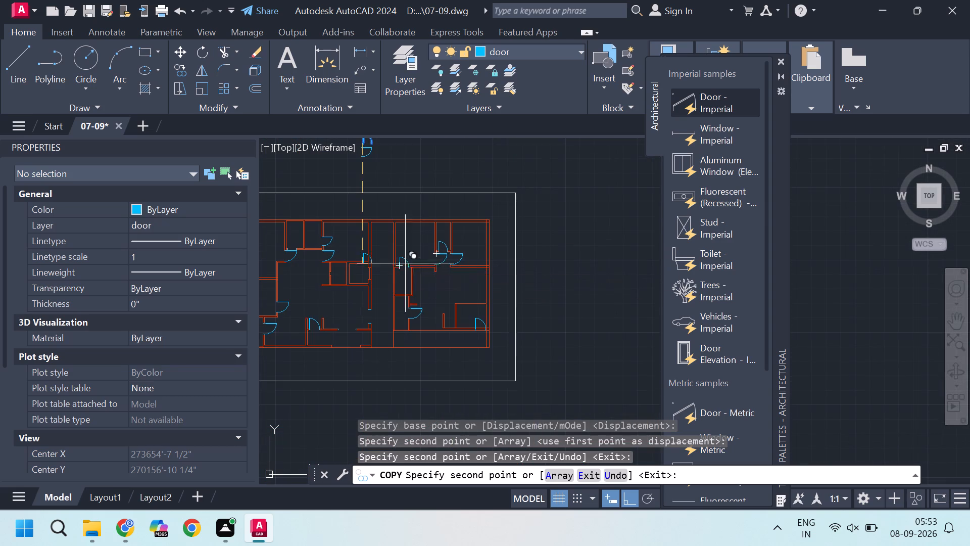
scroll(320, 250, up, 2)
middle_drag(303, 249, 506, 291)
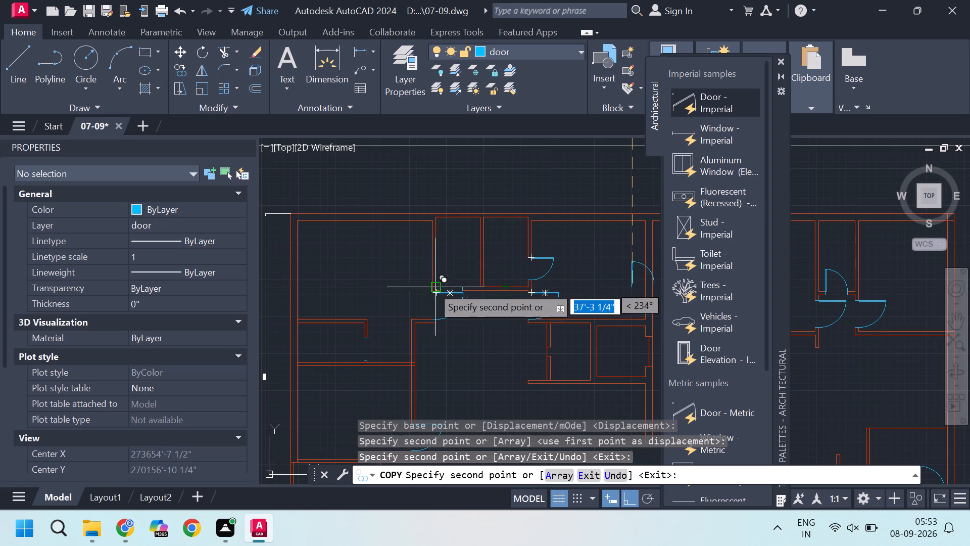
scroll(372, 349, up, 3)
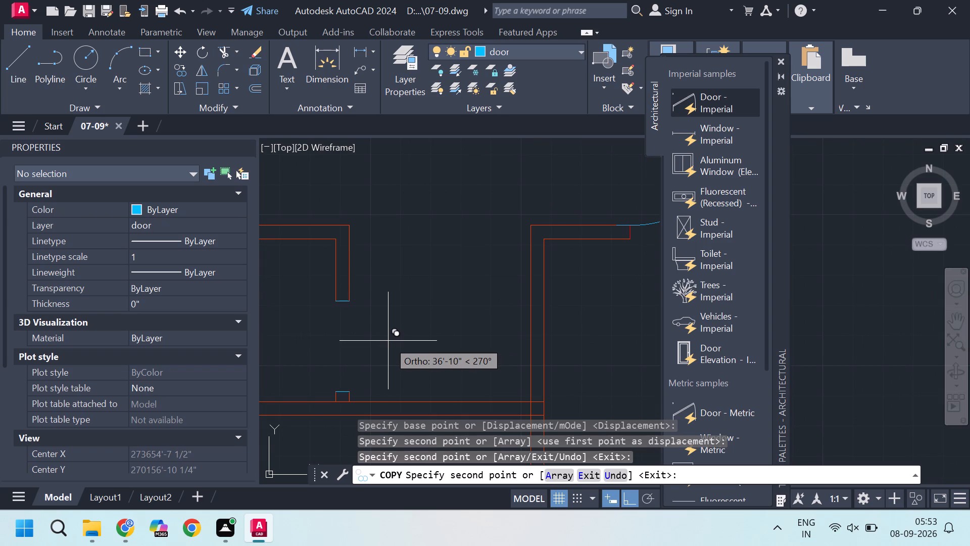
scroll(379, 337, down, 4)
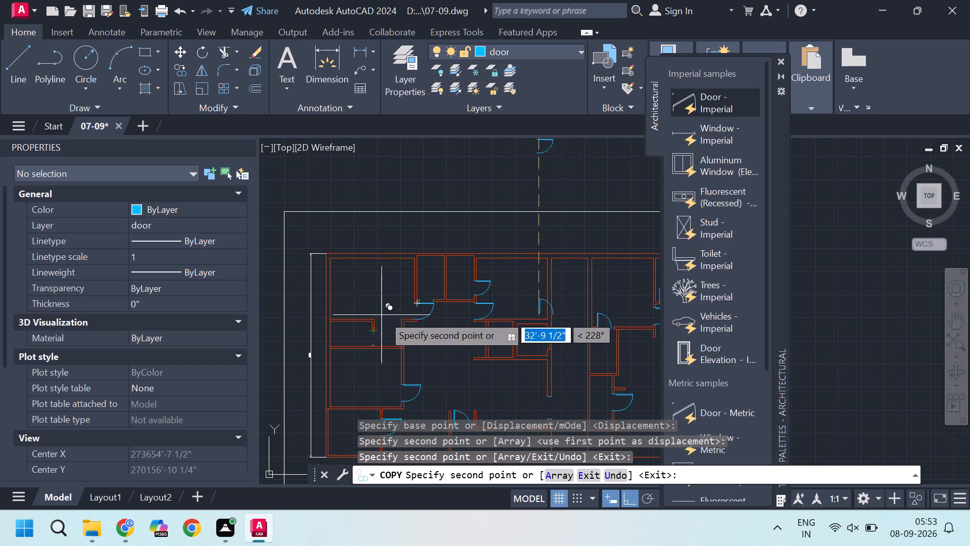
scroll(413, 310, up, 6)
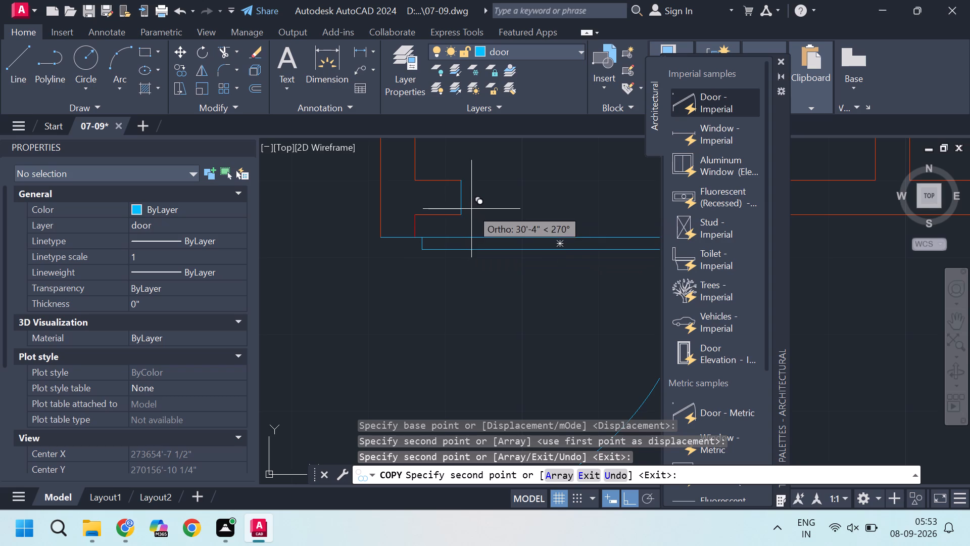
click(467, 214)
Examine both units for remaining openings that need this 2'6" door orientation, and end copying.
scroll(333, 288, down, 5)
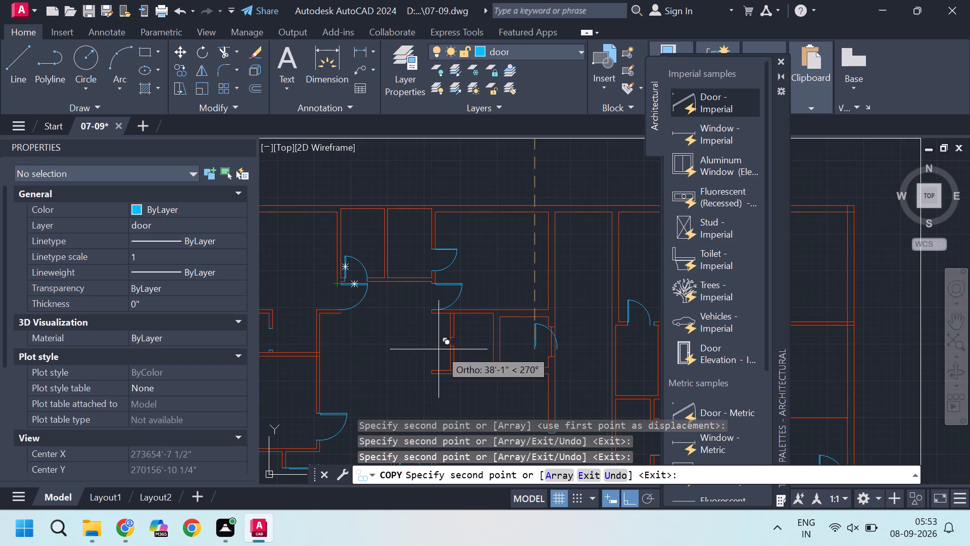
scroll(416, 350, down, 2)
scroll(469, 407, up, 1)
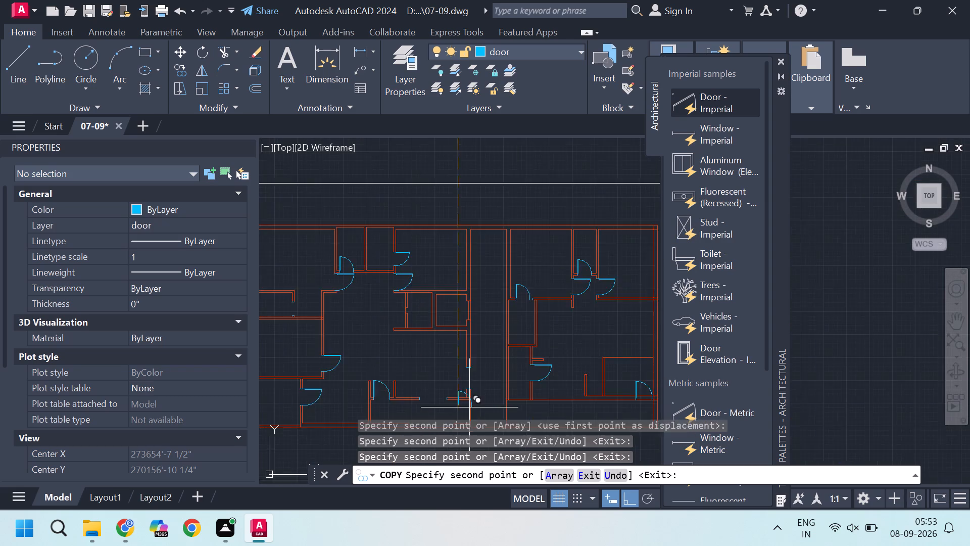
scroll(466, 409, up, 1)
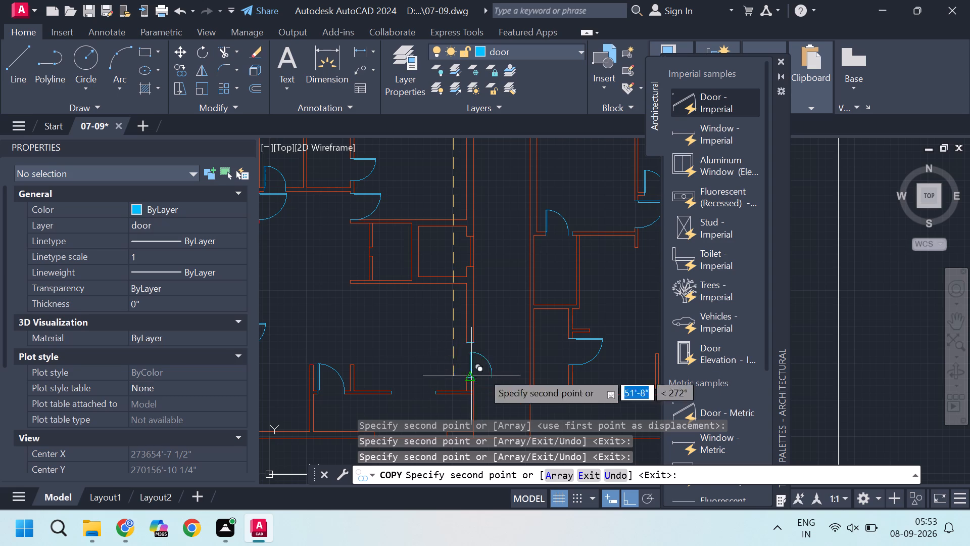
scroll(405, 315, down, 2)
scroll(496, 309, up, 1)
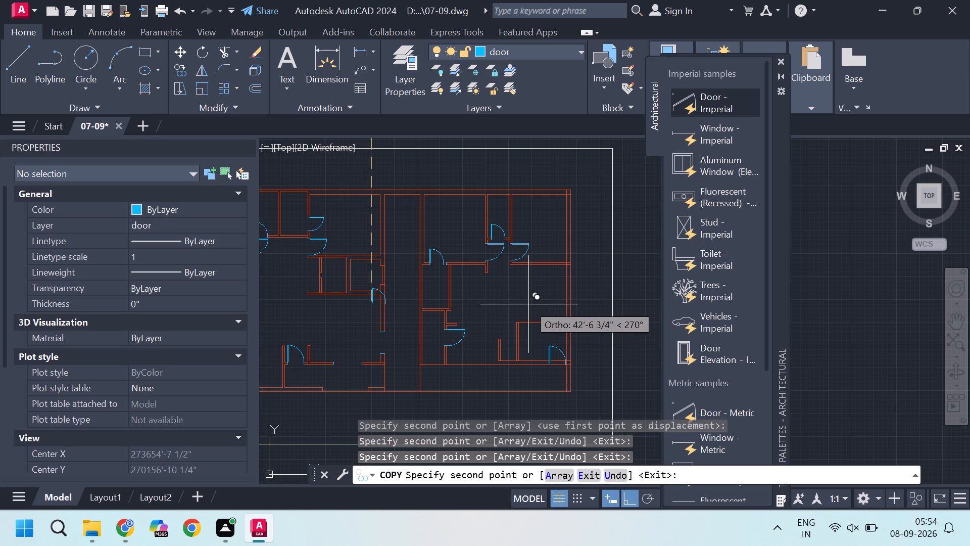
middle_drag(368, 314, 368, 314)
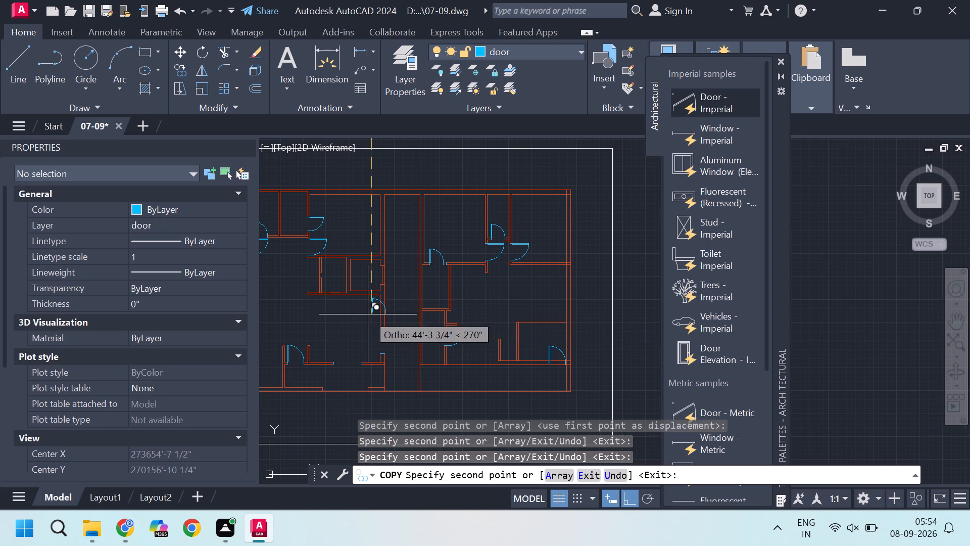
middle_drag(368, 314, 434, 324)
middle_drag(372, 329, 450, 320)
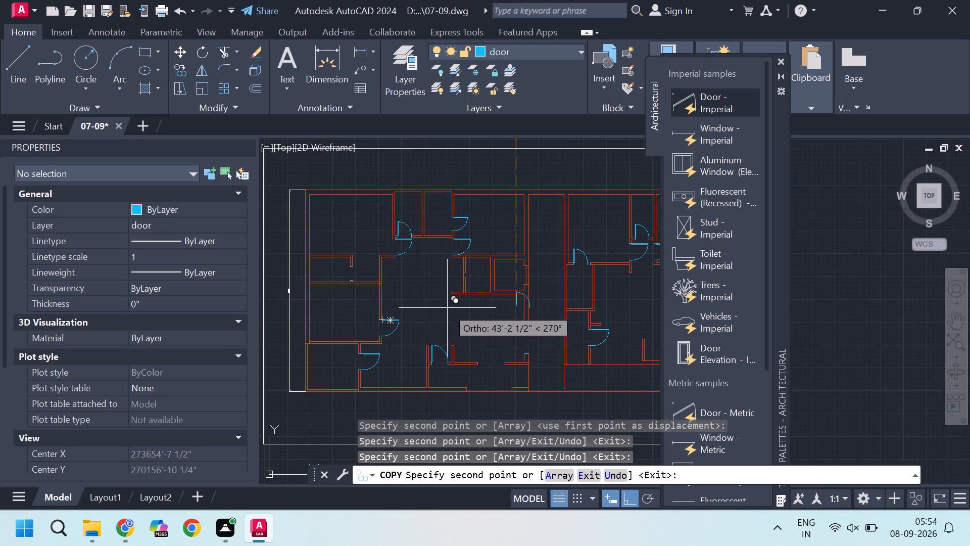
scroll(318, 214, up, 1)
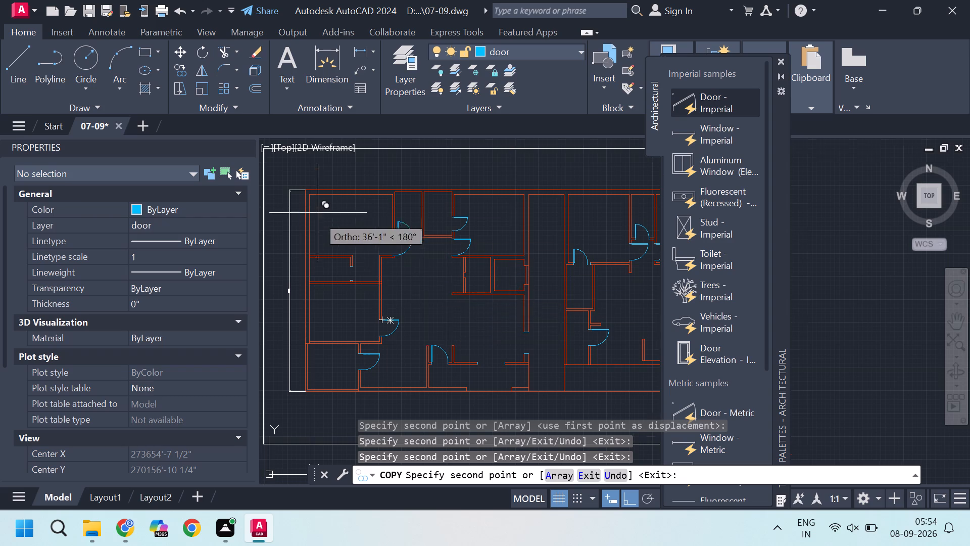
scroll(321, 222, up, 2)
key(Escape)
Copy the 2'6" door from the left unit's upper-right room into the side opening of the small room below the upper-left room, and end copying.
scroll(383, 286, down, 3)
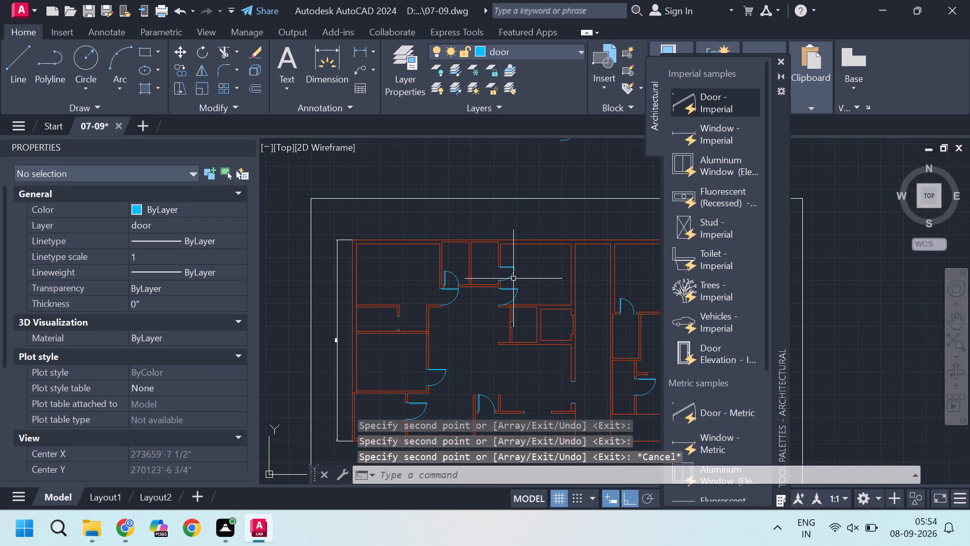
click(514, 273)
scroll(514, 273, up, 4)
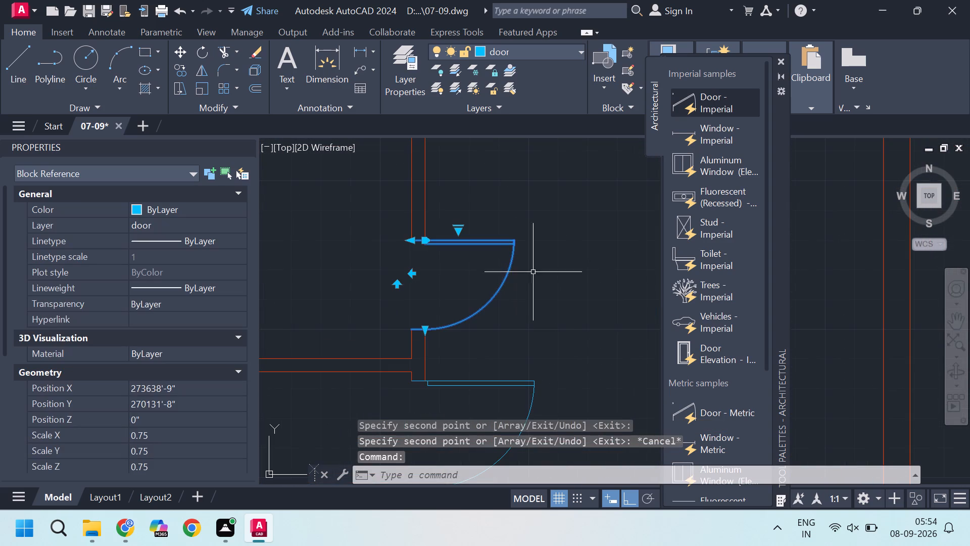
key(c)
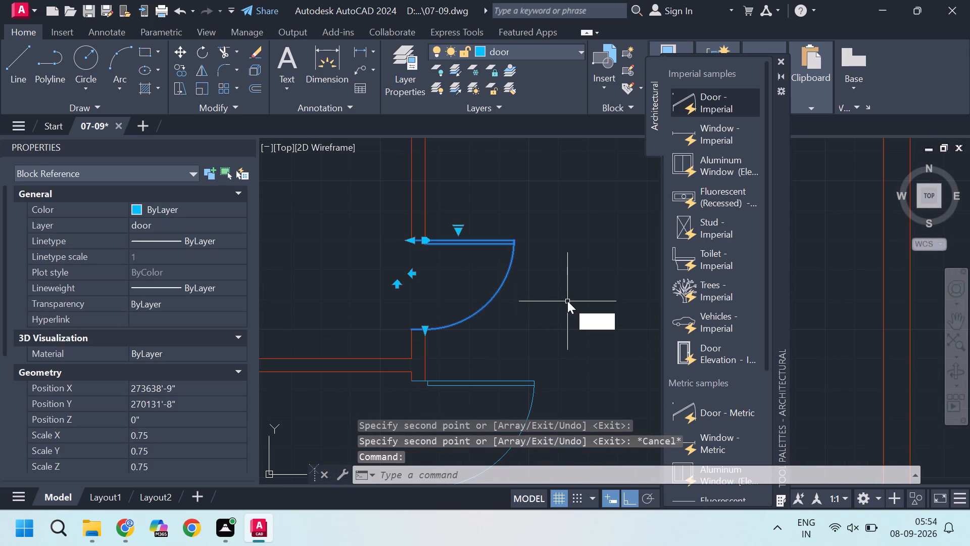
key(o)
key(Return)
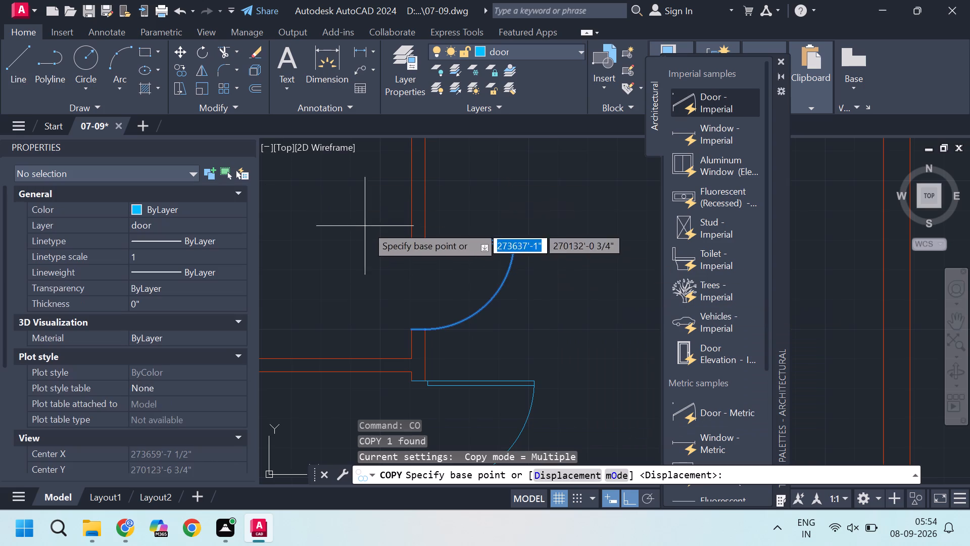
click(408, 239)
scroll(413, 239, down, 6)
scroll(374, 268, up, 2)
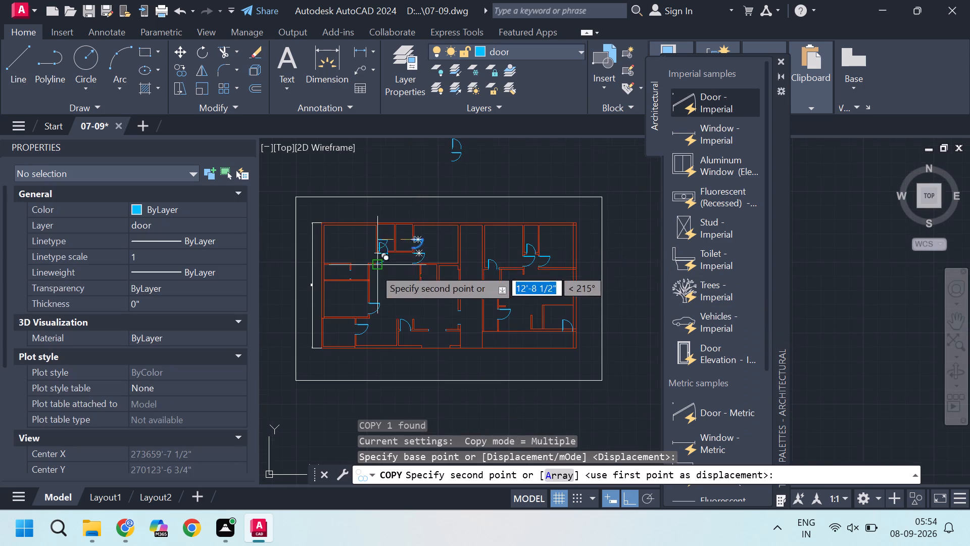
scroll(373, 268, up, 1)
scroll(274, 271, up, 3)
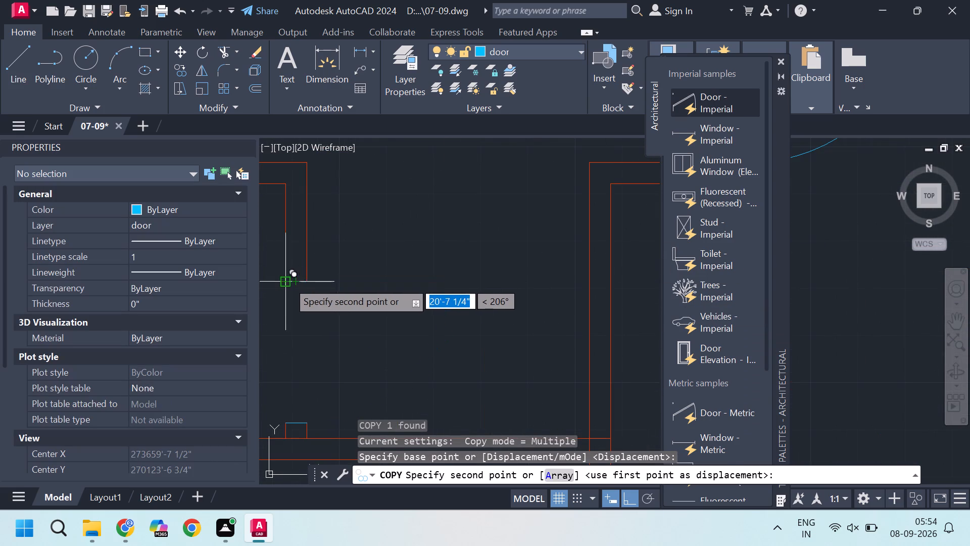
click(287, 281)
scroll(375, 271, down, 4)
key(Escape)
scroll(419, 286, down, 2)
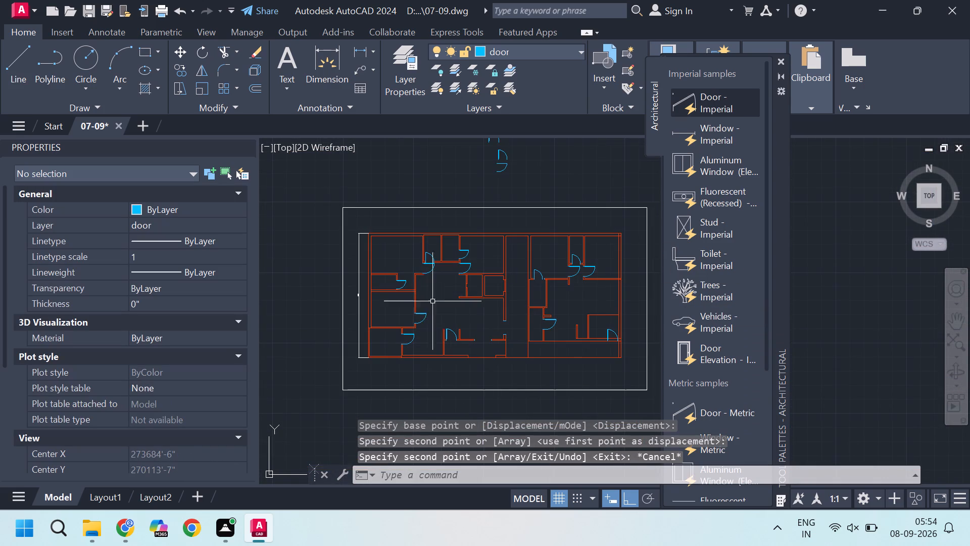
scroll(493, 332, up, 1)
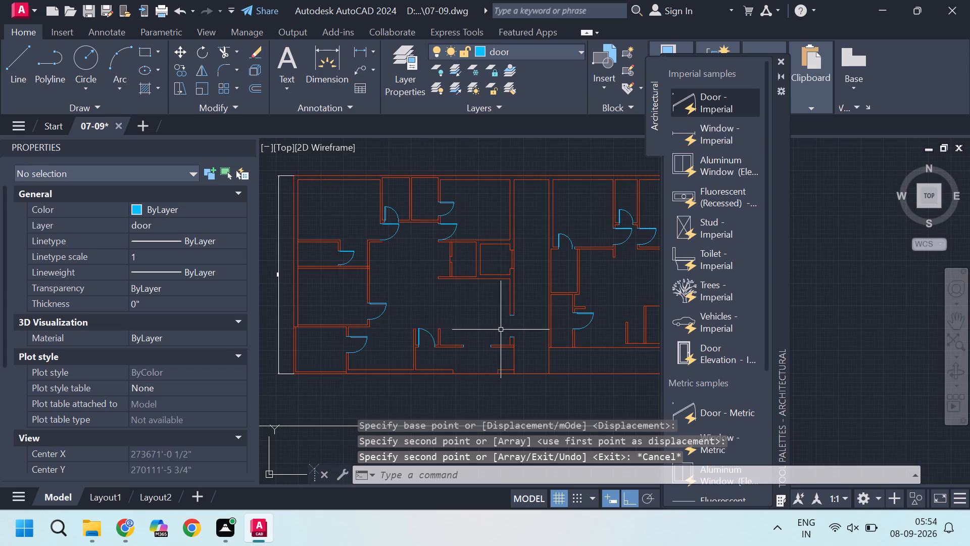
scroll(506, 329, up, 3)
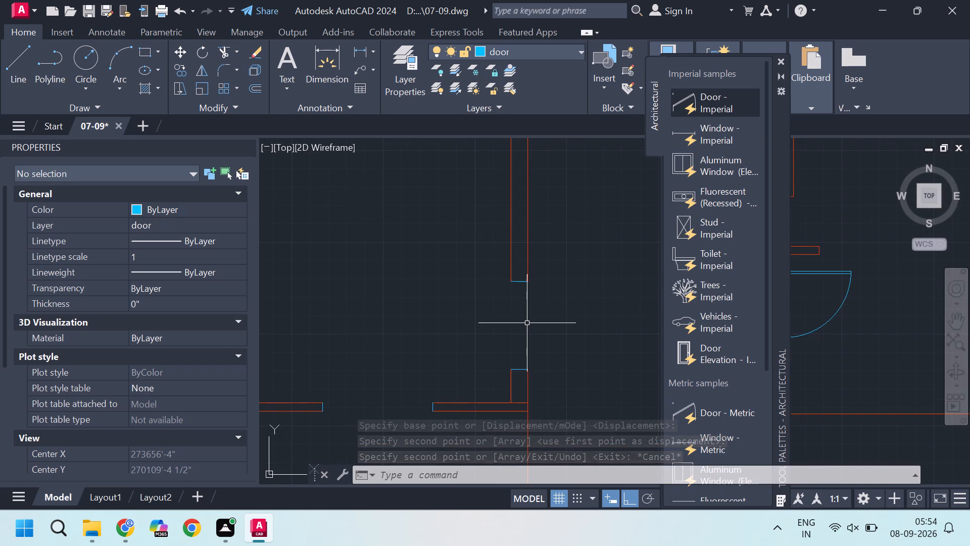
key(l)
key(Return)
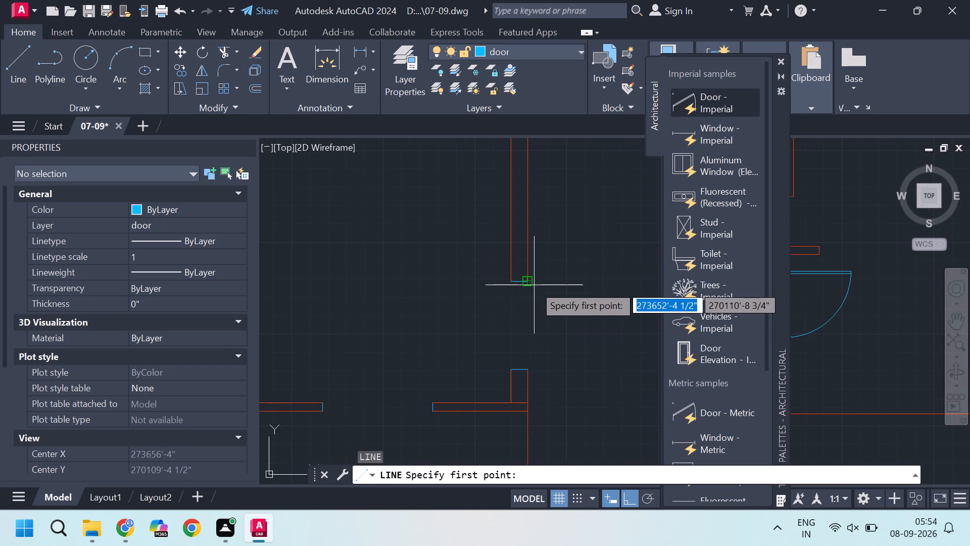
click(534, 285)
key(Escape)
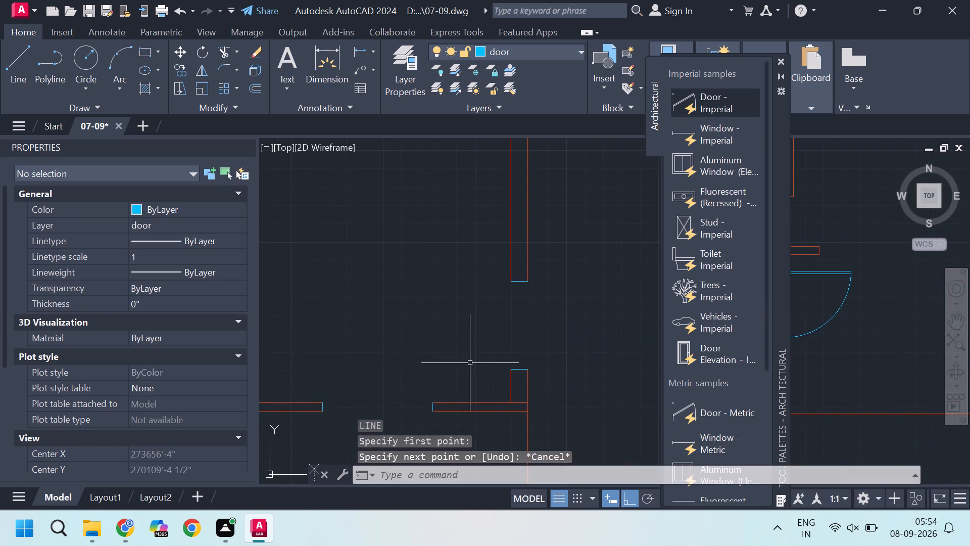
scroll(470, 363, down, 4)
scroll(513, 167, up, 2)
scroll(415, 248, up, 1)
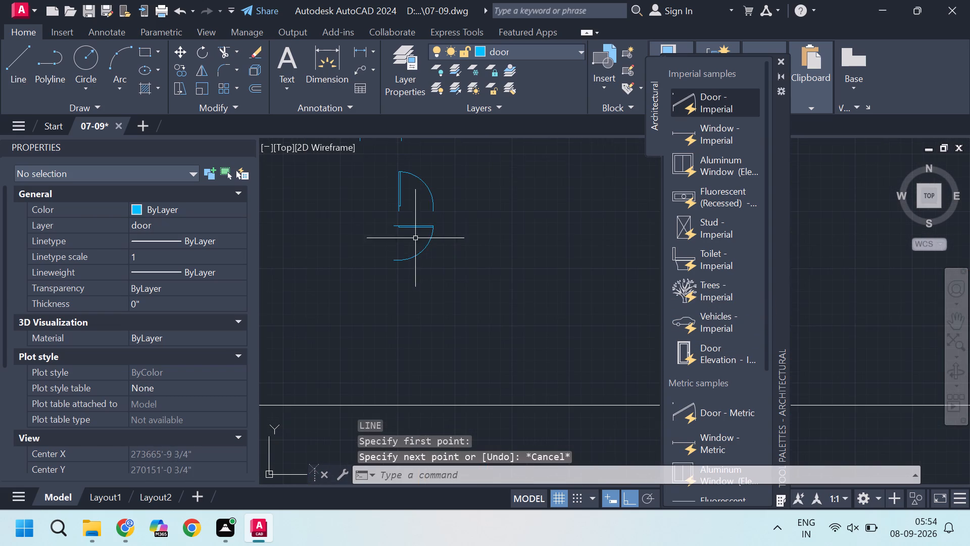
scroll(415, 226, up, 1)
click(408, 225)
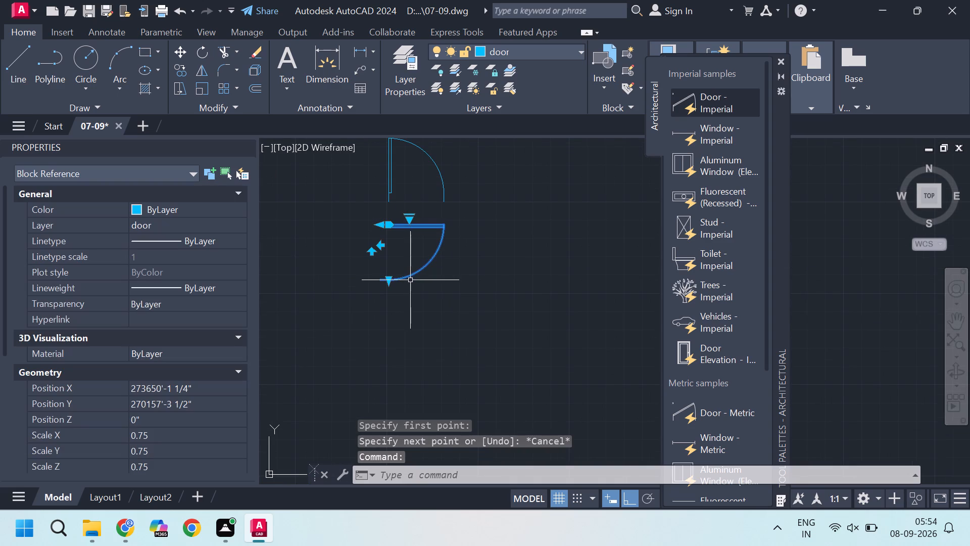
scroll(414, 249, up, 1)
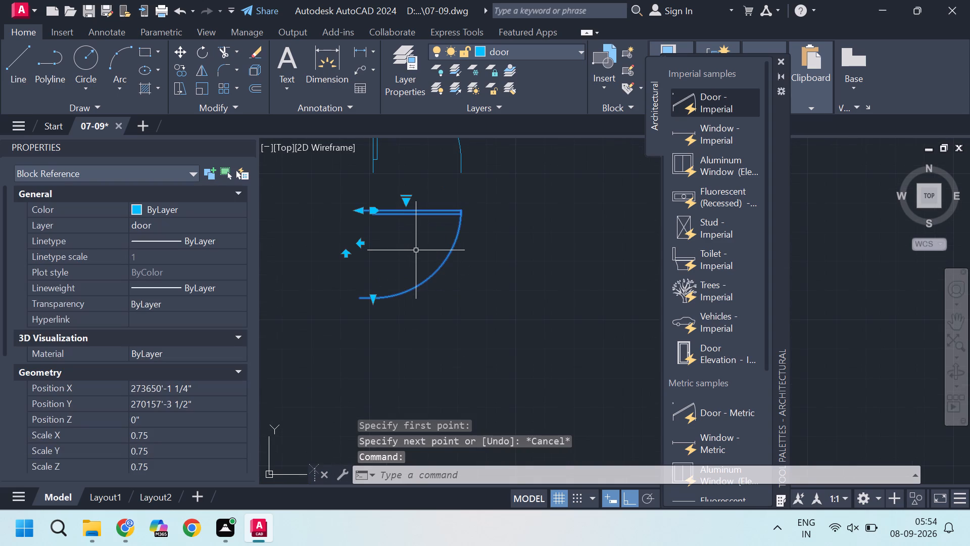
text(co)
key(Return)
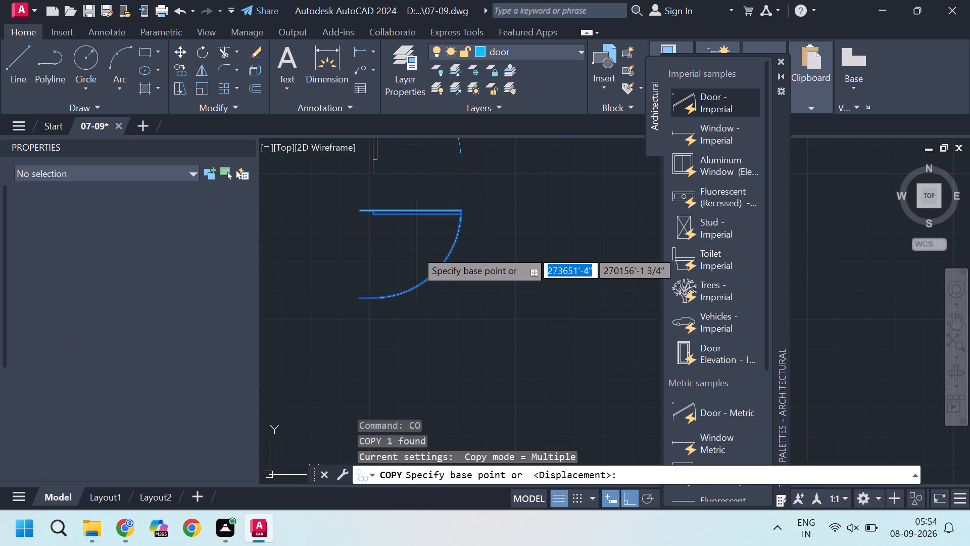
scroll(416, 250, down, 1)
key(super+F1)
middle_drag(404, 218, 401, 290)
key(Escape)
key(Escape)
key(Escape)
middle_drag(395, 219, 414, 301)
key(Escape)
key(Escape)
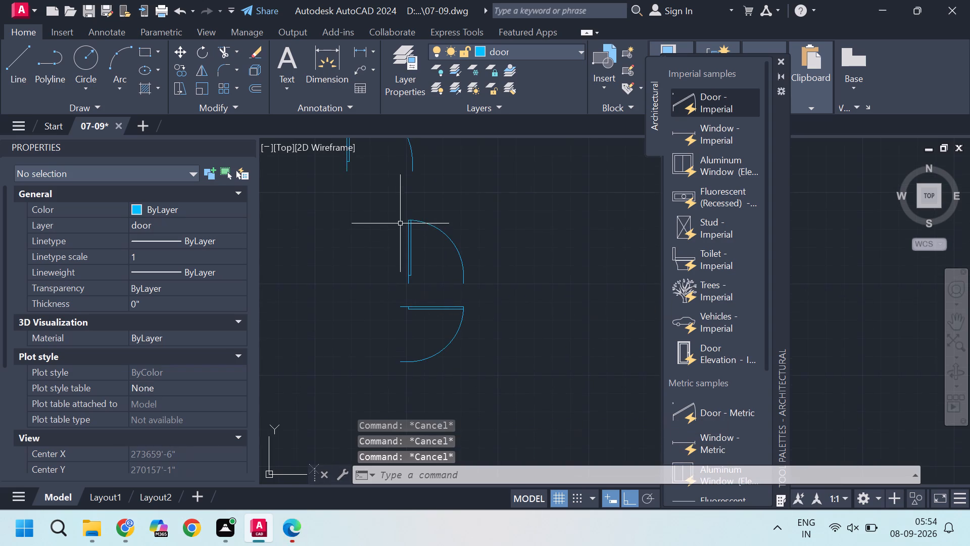
Scale the spare upright door block above the floor plan by reference, from its full opening width to a new length of 2'.
drag(390, 201, 393, 205)
click(494, 298)
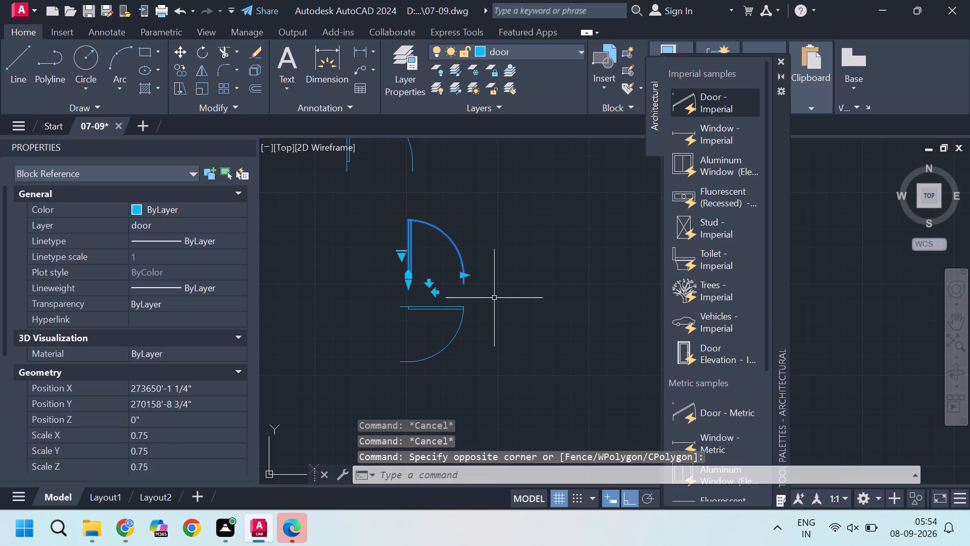
text(sc)
key(Return)
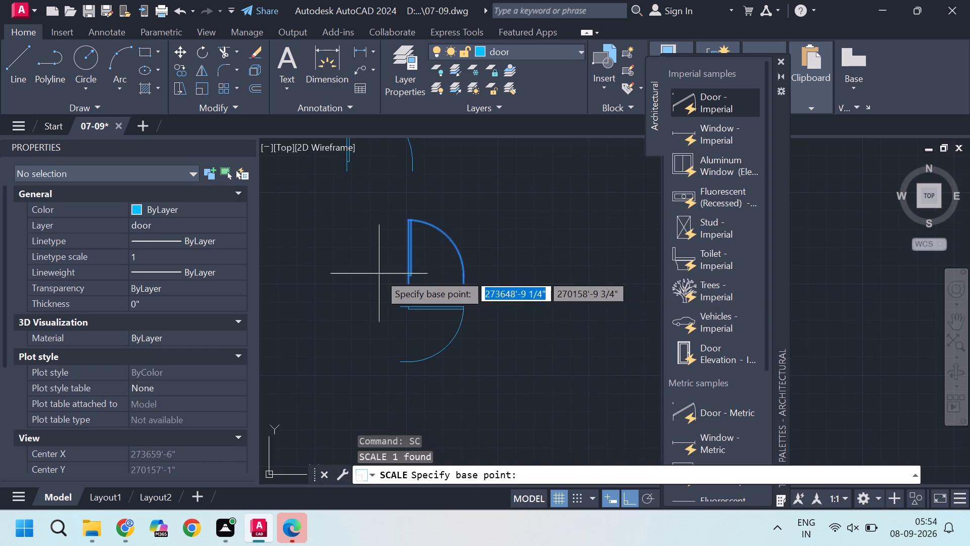
click(408, 285)
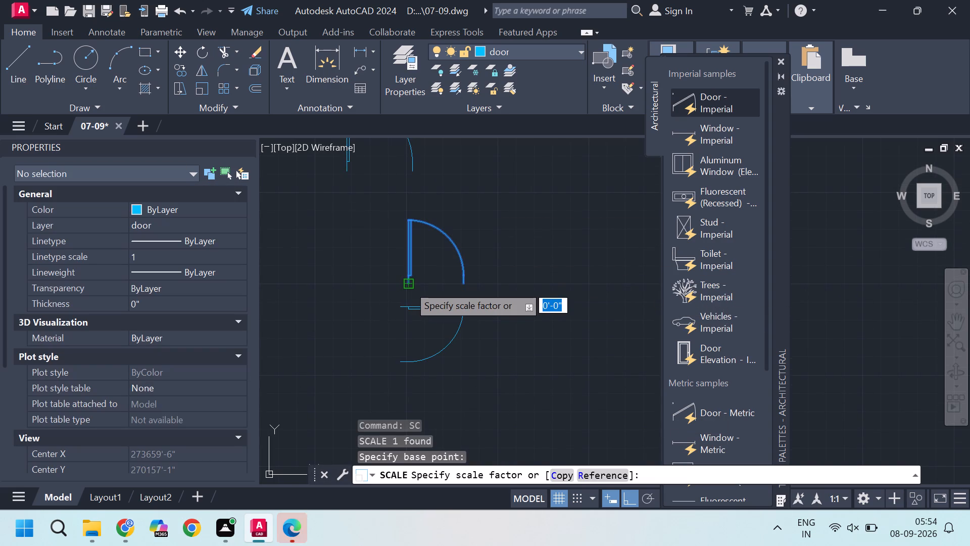
key(r)
key(Return)
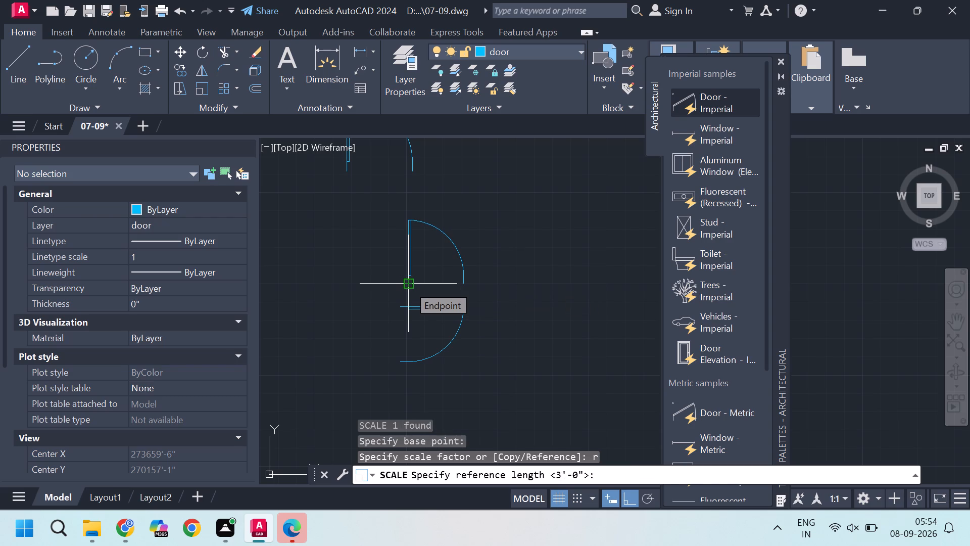
click(408, 285)
click(462, 281)
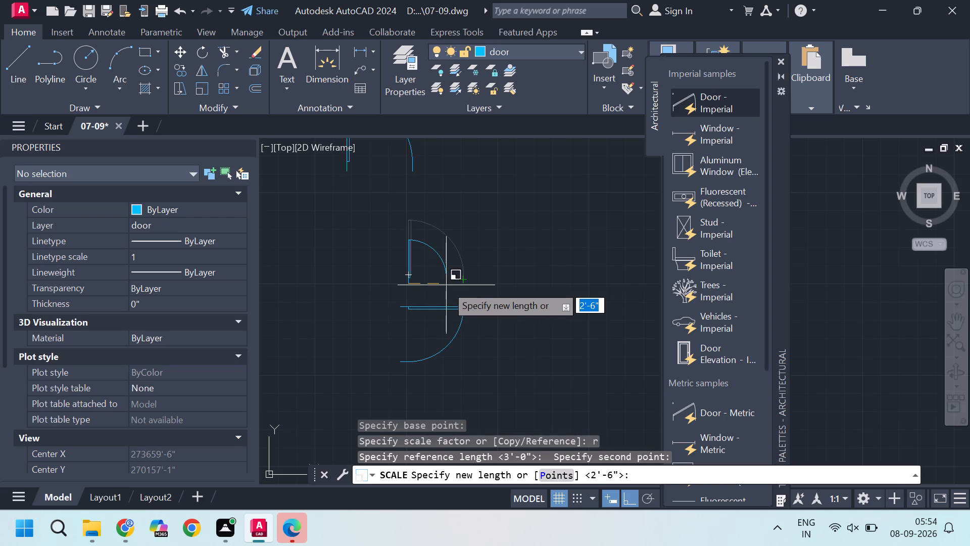
key(2)
key(apostrophe)
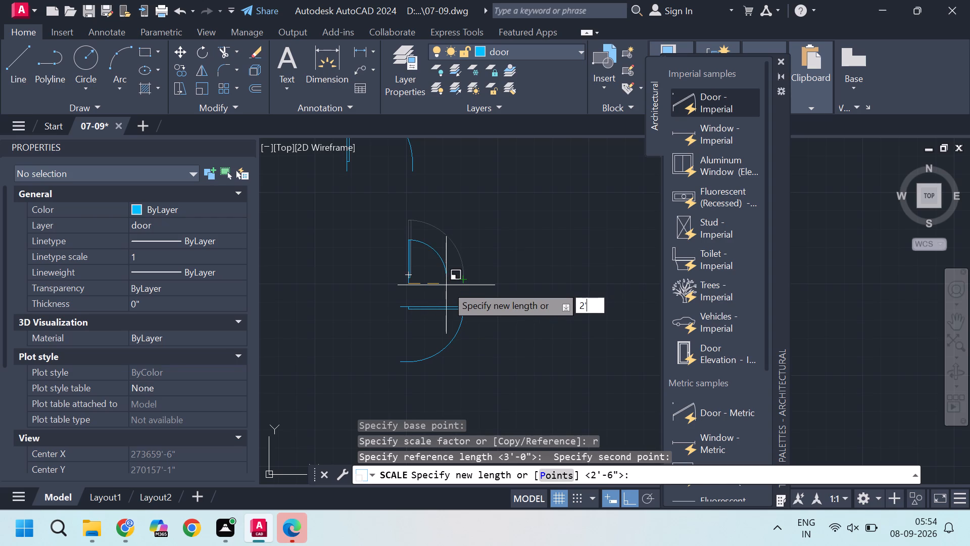
key(Return)
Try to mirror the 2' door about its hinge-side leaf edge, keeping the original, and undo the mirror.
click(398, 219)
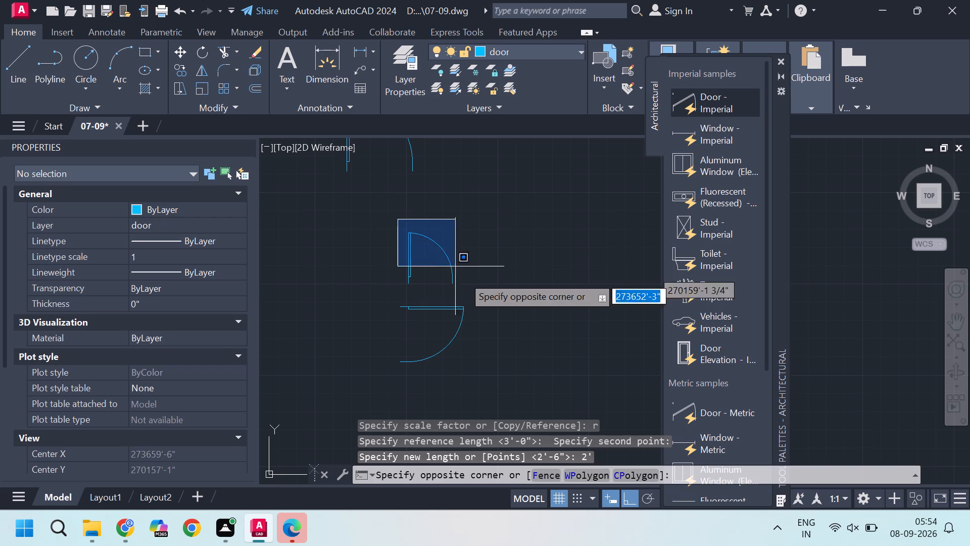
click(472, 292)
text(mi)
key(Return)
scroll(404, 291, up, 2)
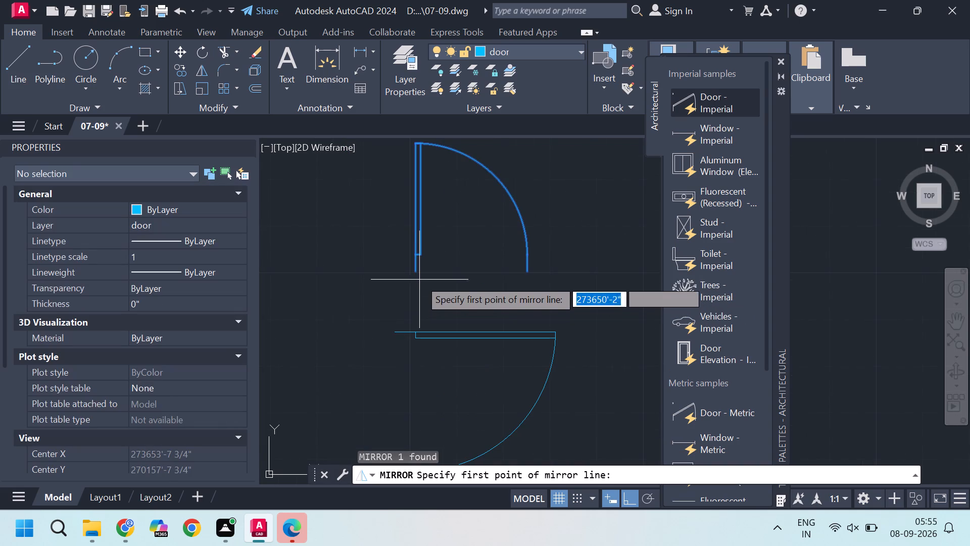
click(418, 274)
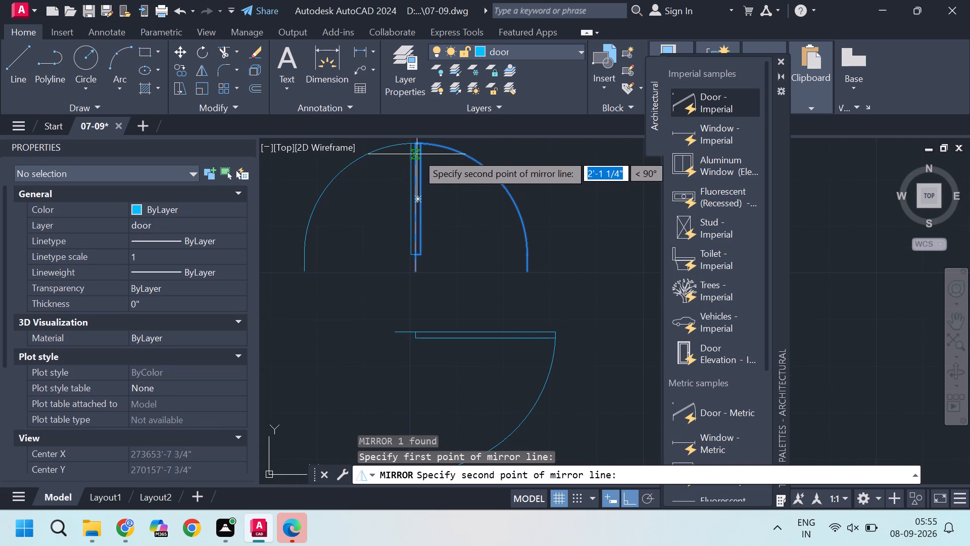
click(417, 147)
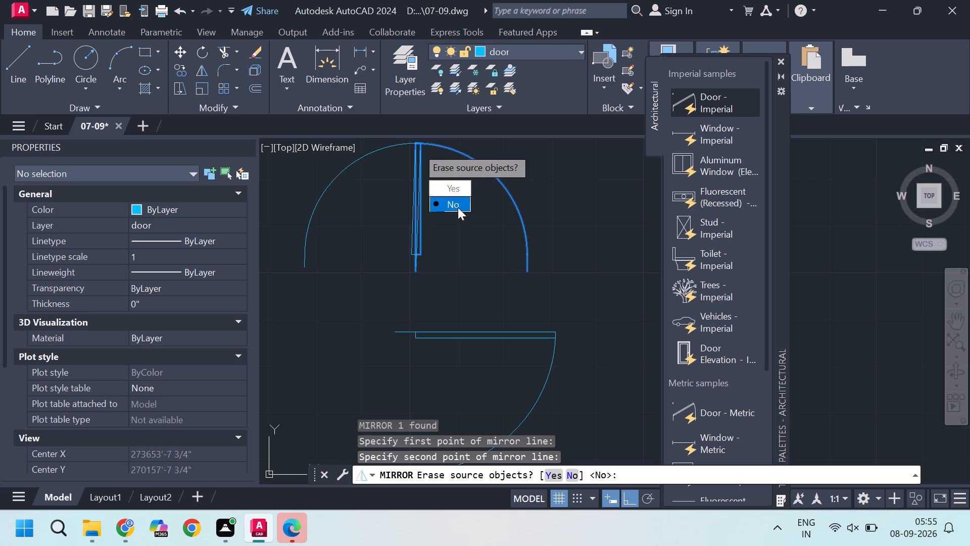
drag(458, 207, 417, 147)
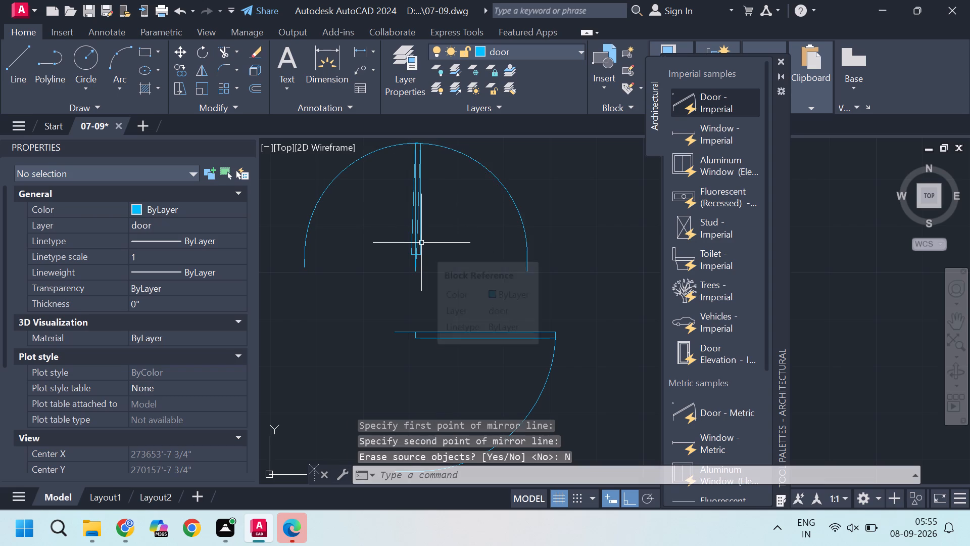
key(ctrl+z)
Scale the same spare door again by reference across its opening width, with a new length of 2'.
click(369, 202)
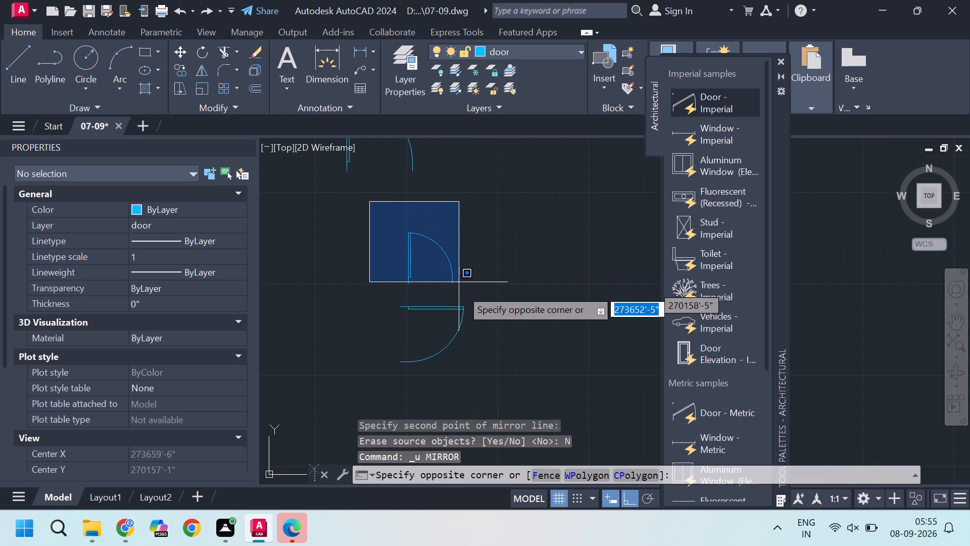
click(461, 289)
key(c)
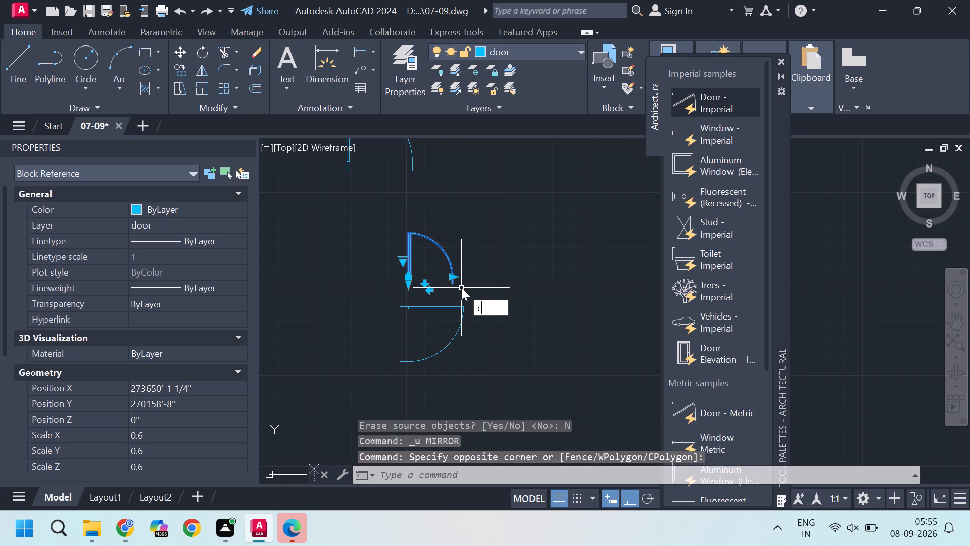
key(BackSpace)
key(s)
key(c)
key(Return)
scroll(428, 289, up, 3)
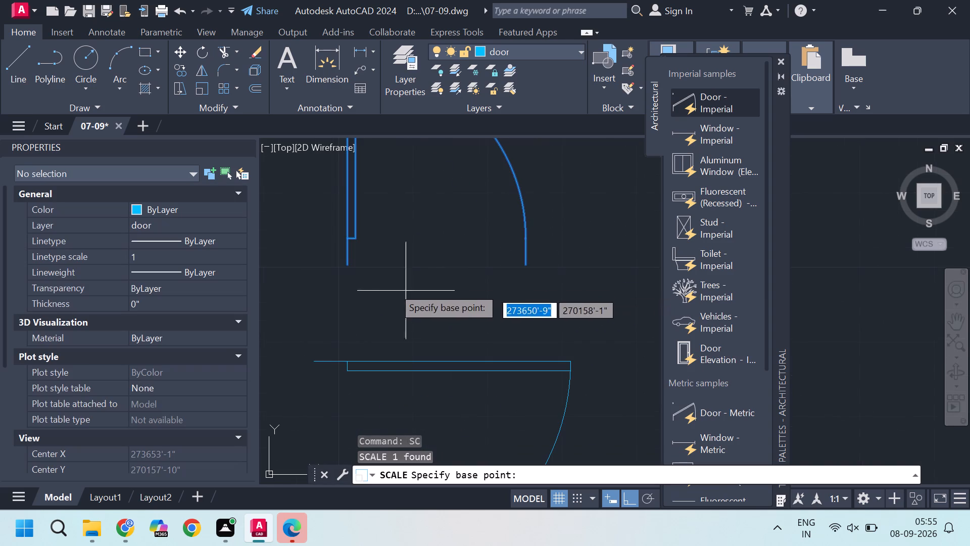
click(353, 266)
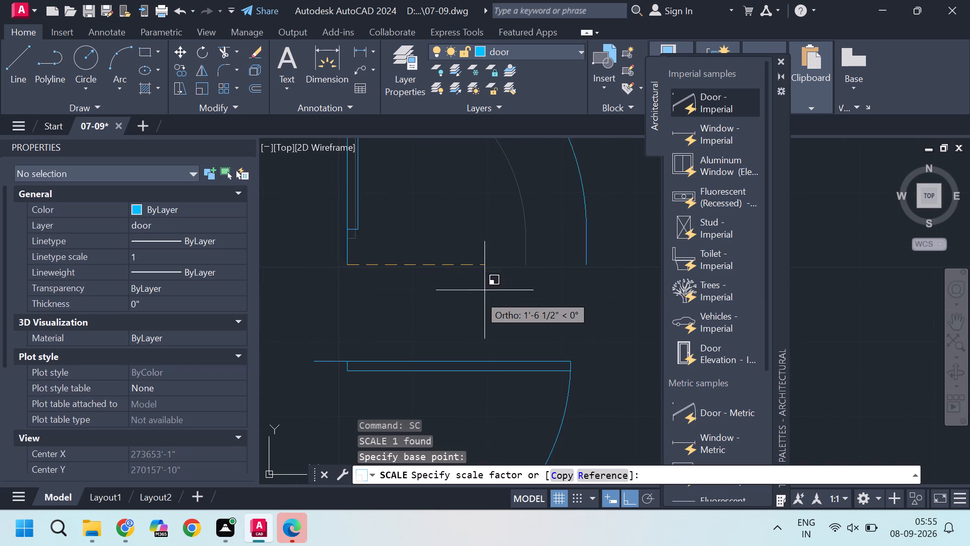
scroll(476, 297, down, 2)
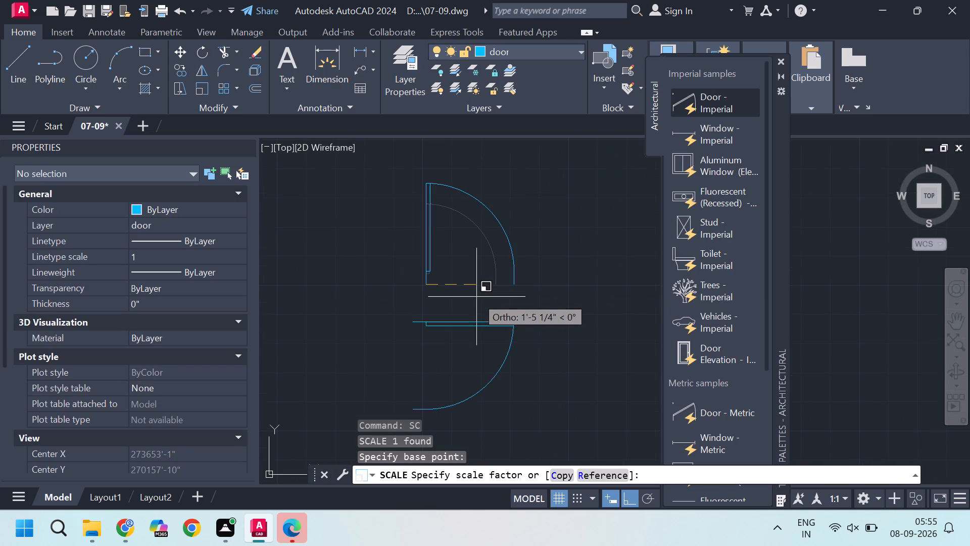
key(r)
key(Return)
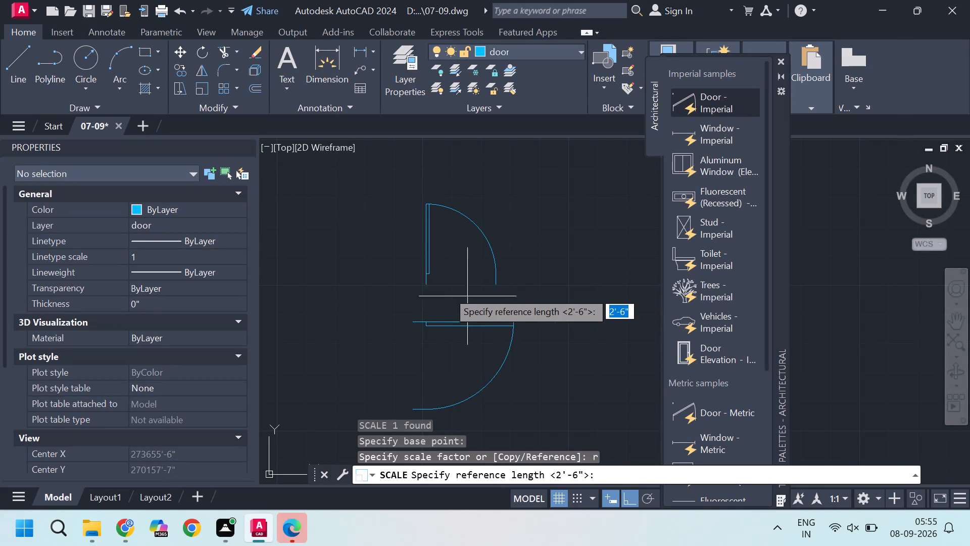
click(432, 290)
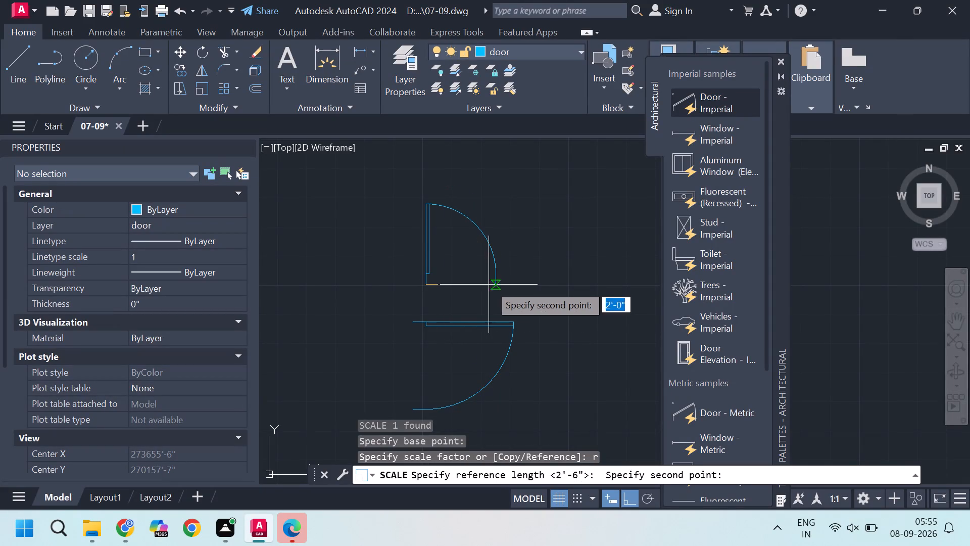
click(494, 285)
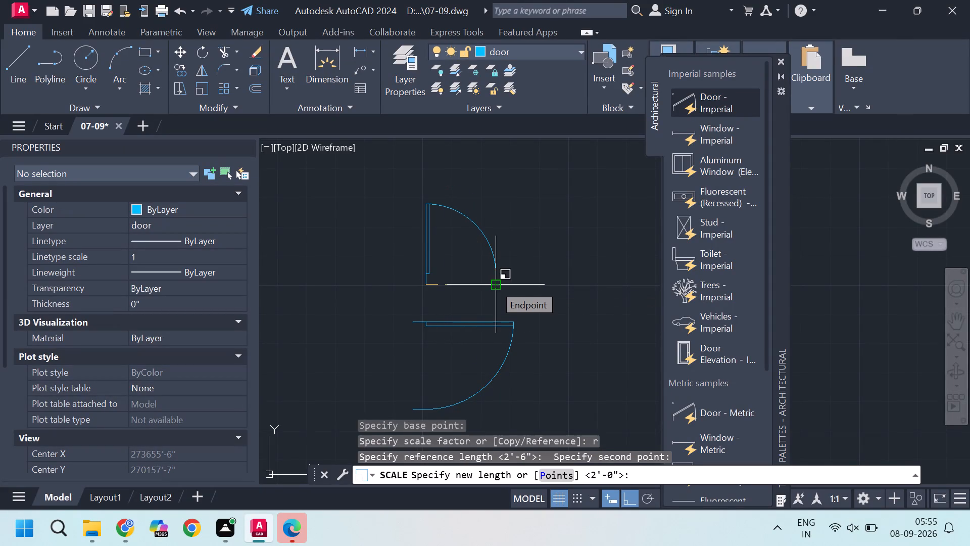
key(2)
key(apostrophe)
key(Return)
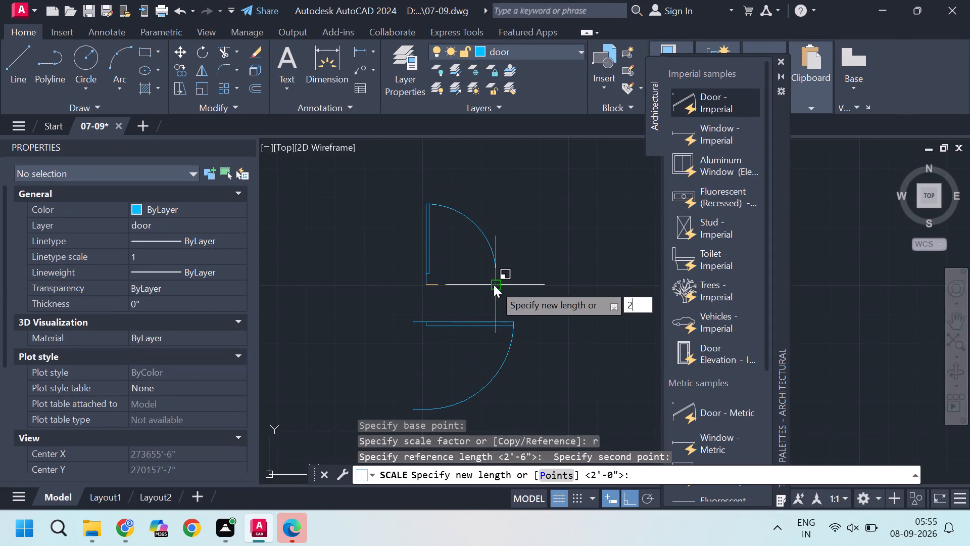
Mirror the 2' door about a vertical line through its swing arc's end, keeping the original, to form a double door.
click(432, 205)
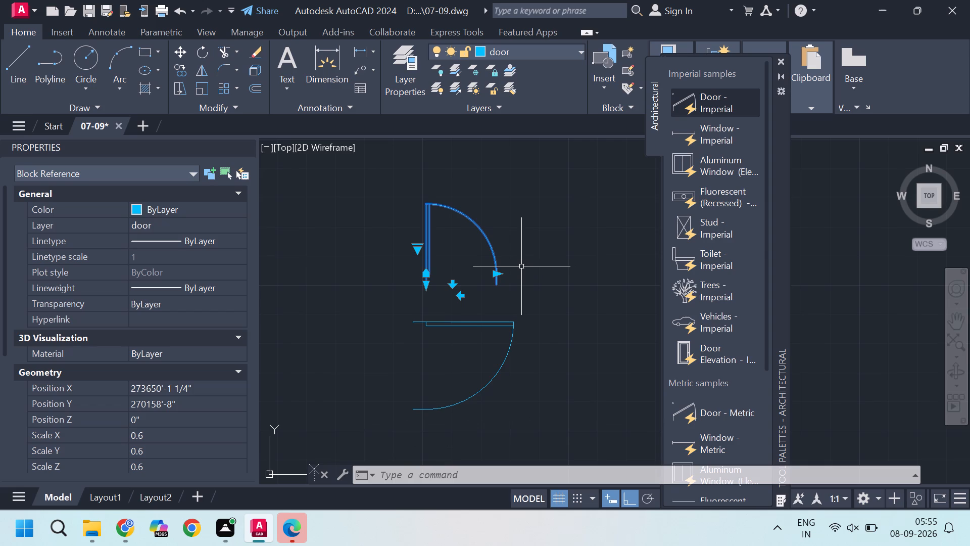
text(mi)
key(Return)
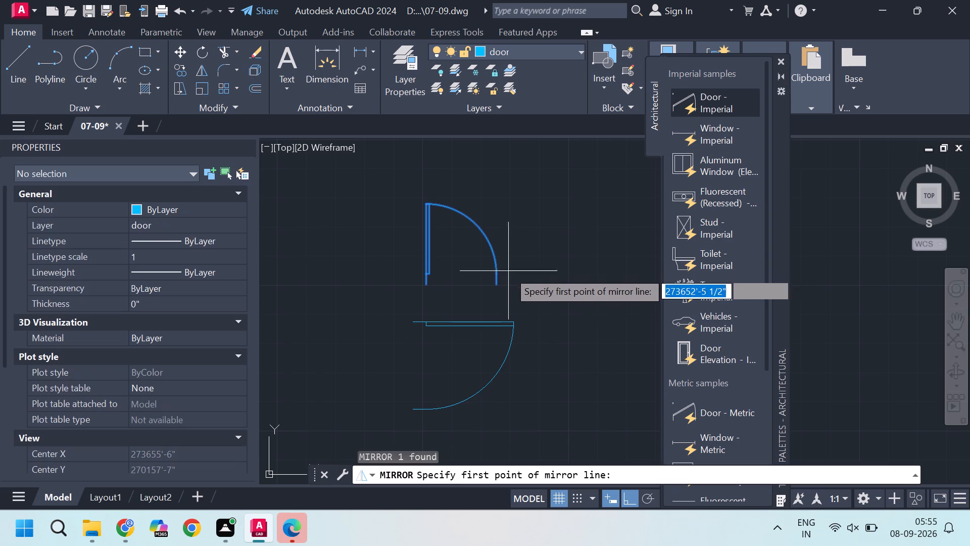
click(497, 288)
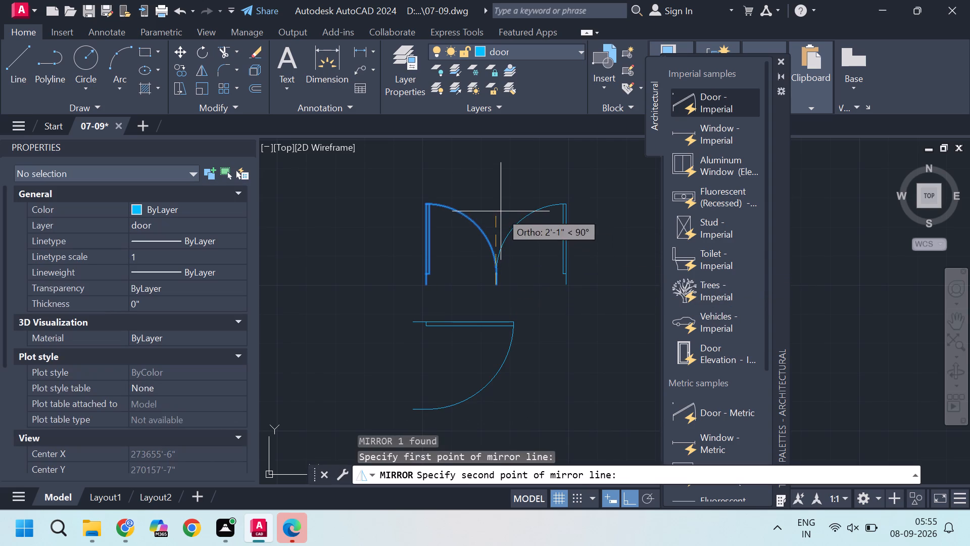
click(501, 211)
drag(535, 269, 501, 211)
scroll(501, 211, down, 3)
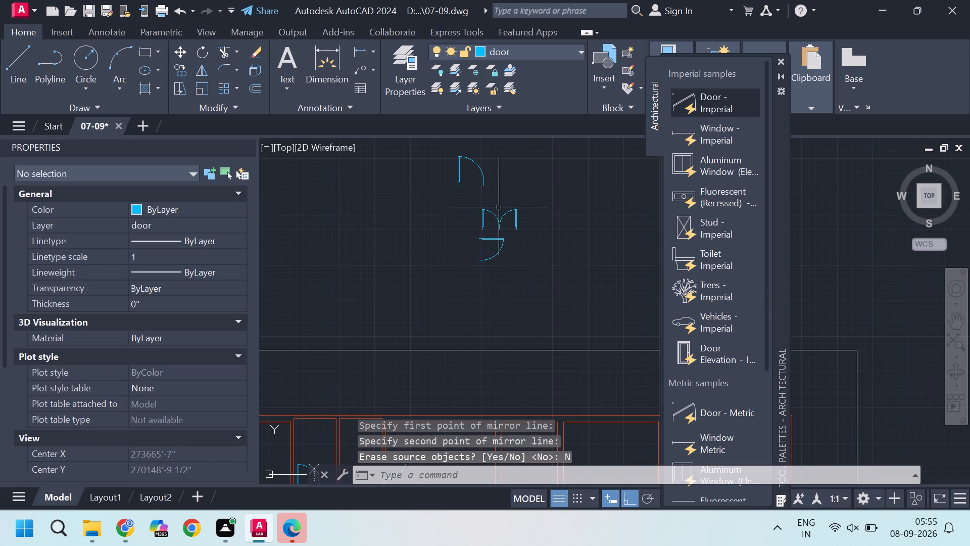
Rotate the double door above the floor plan 90° counterclockwise about the lower end of its right leaf.
scroll(476, 199, up, 2)
click(481, 205)
click(589, 292)
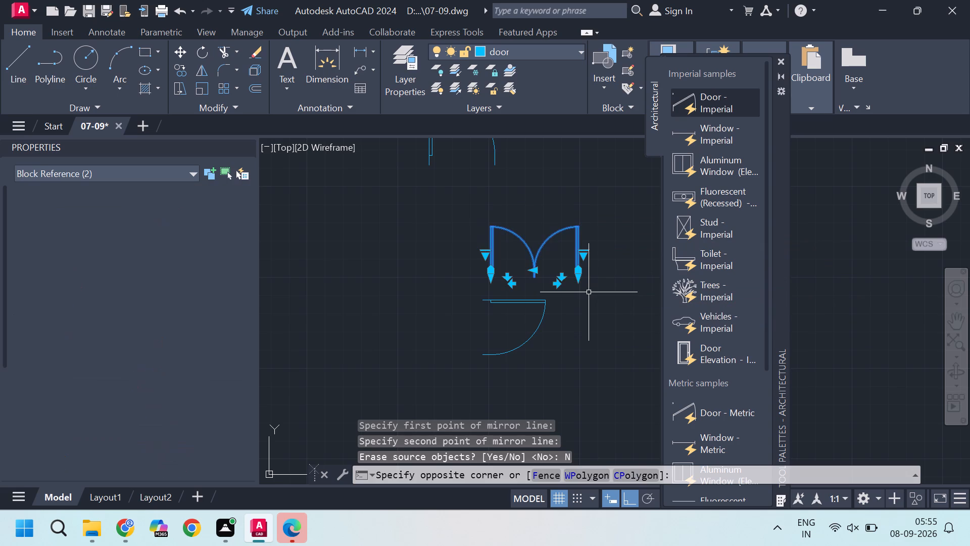
key(r)
key(o)
key(Return)
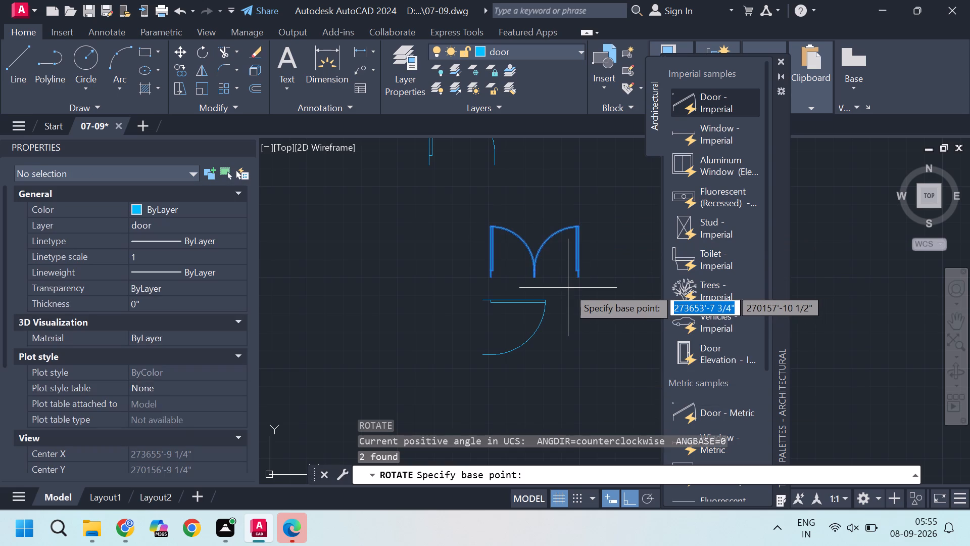
click(580, 281)
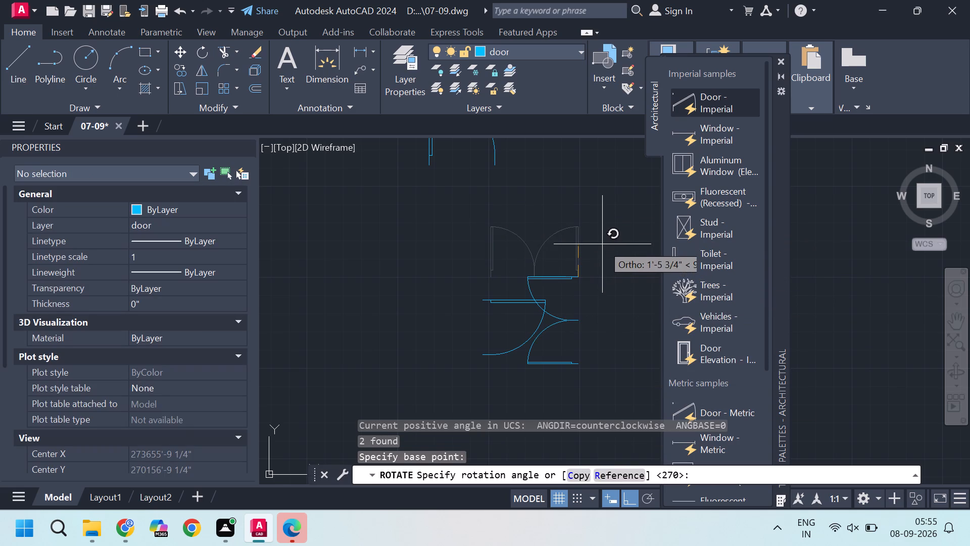
click(602, 244)
key(Escape)
Move the rotated double door by its upper outer corner into the opening in the left unit's right wall, near the lower corner.
click(501, 244)
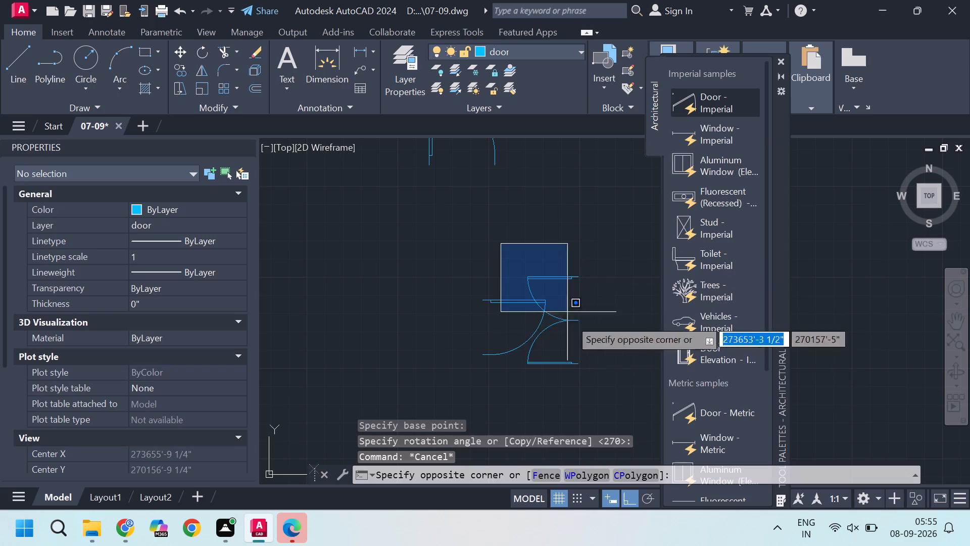
click(593, 385)
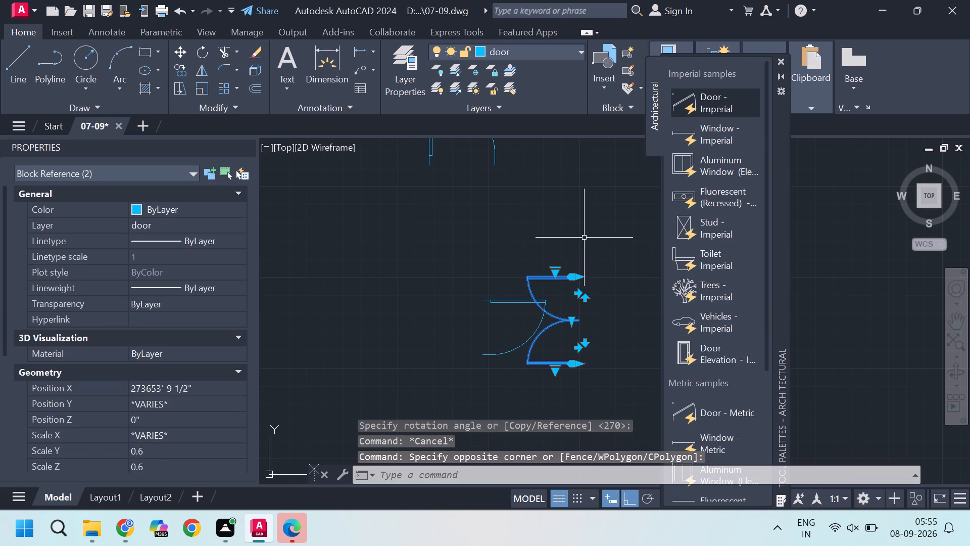
key(m)
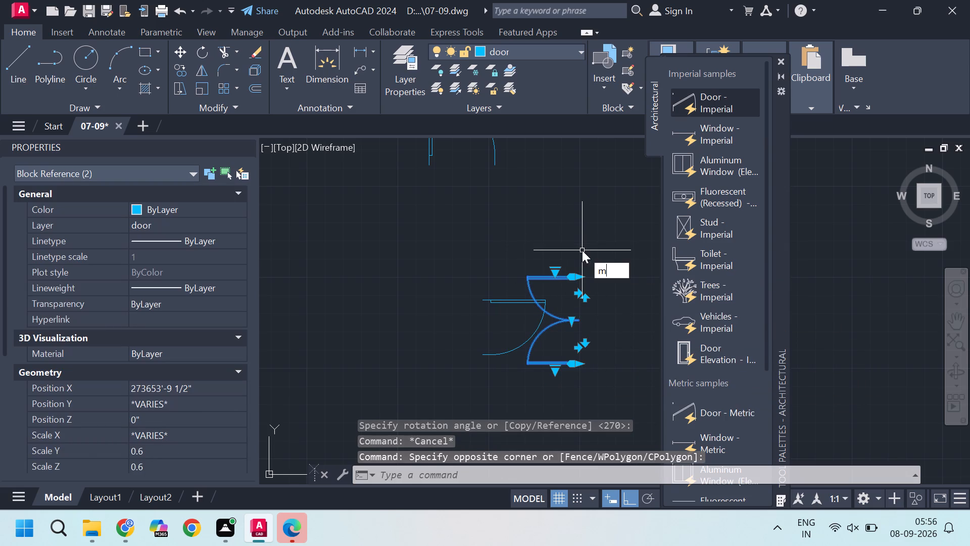
key(Return)
scroll(579, 253, up, 2)
click(578, 287)
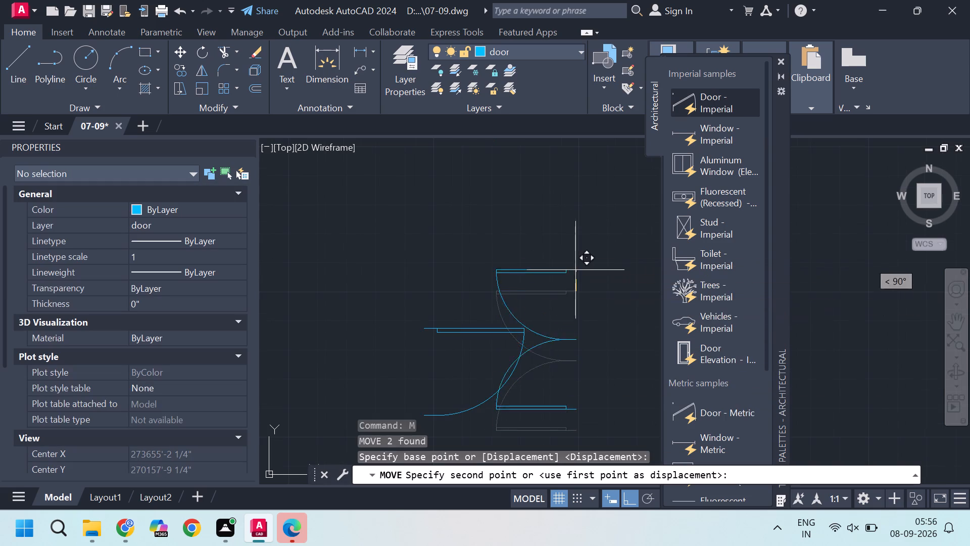
scroll(492, 205, down, 5)
scroll(466, 392, up, 3)
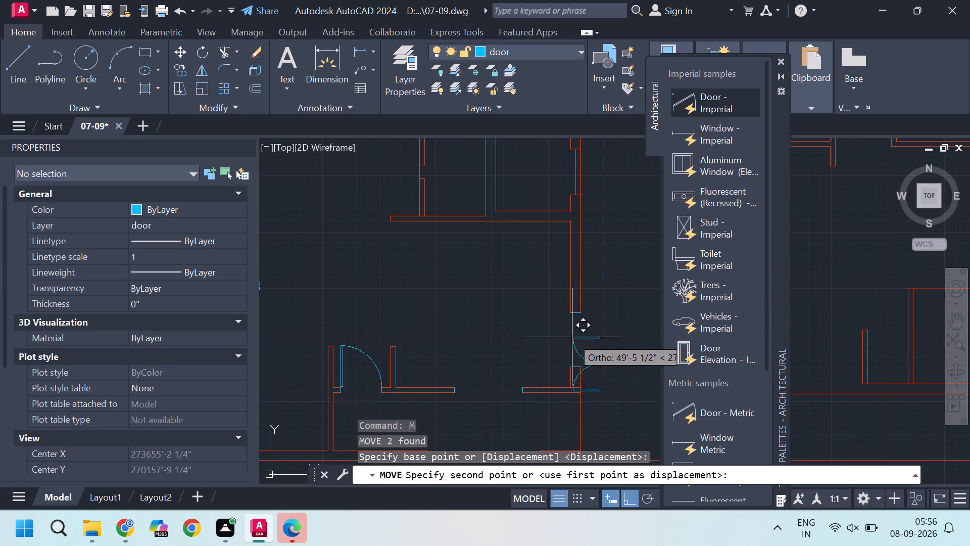
scroll(581, 313, up, 4)
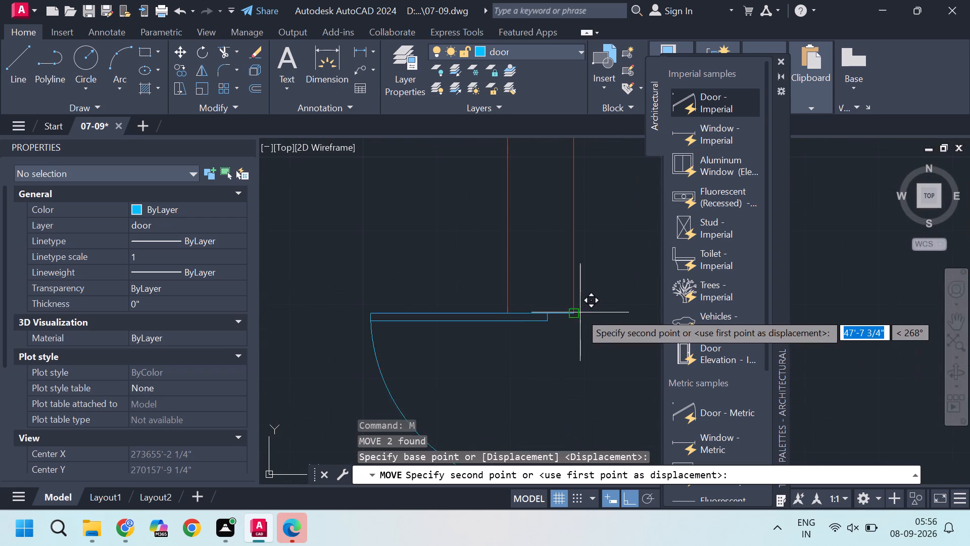
click(576, 312)
Flip the small top room's door beside the upper-right bedroom to swing into the small room, hinged at its lower jamb.
scroll(492, 268, down, 3)
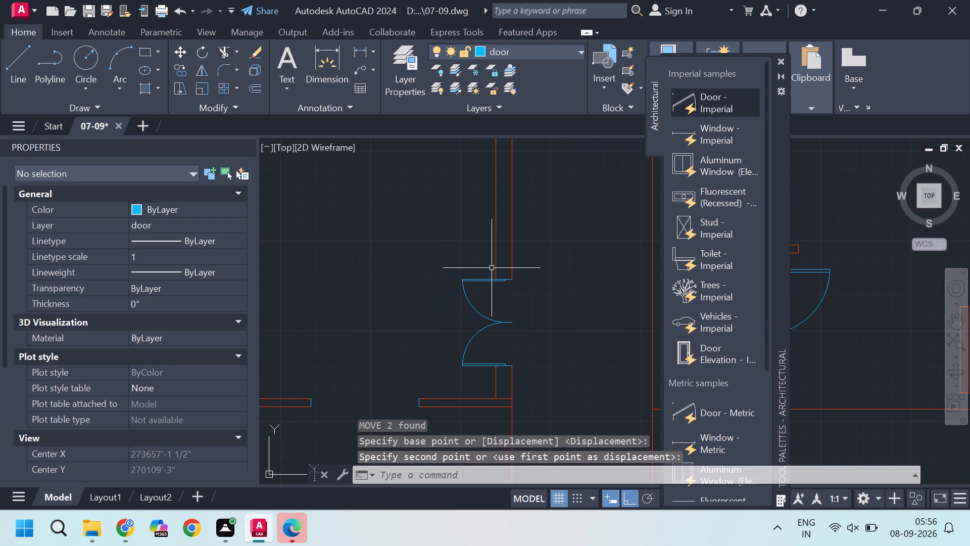
scroll(492, 268, down, 2)
scroll(513, 311, up, 1)
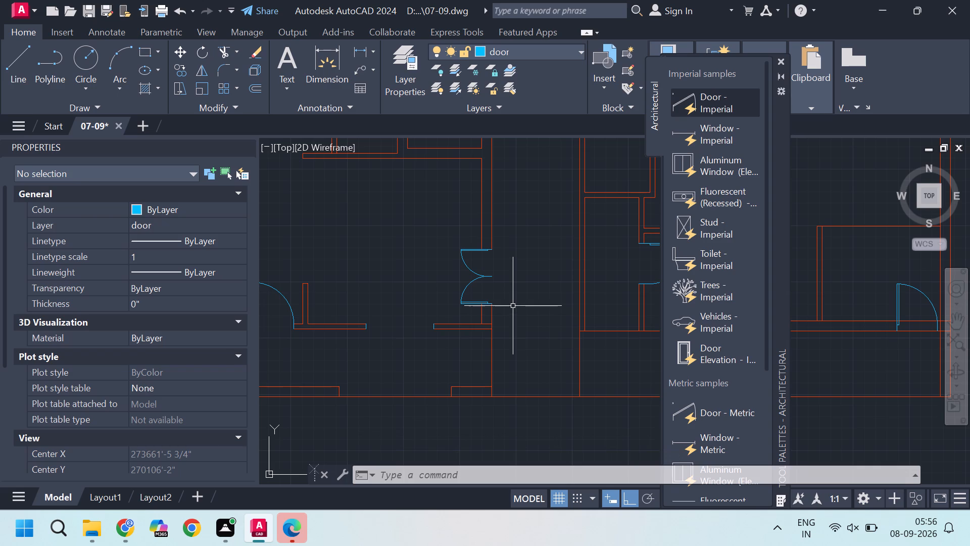
scroll(476, 342, down, 2)
scroll(421, 240, up, 2)
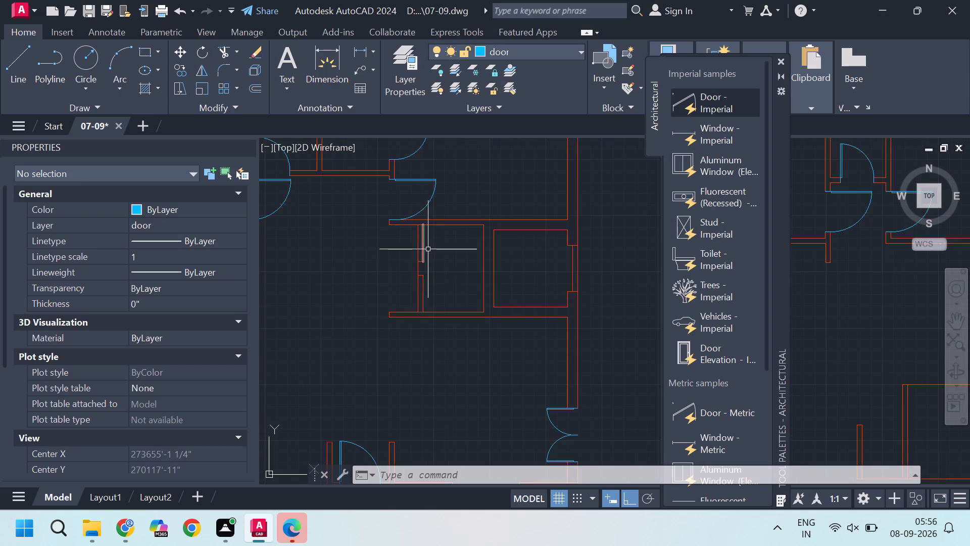
scroll(445, 297, down, 1)
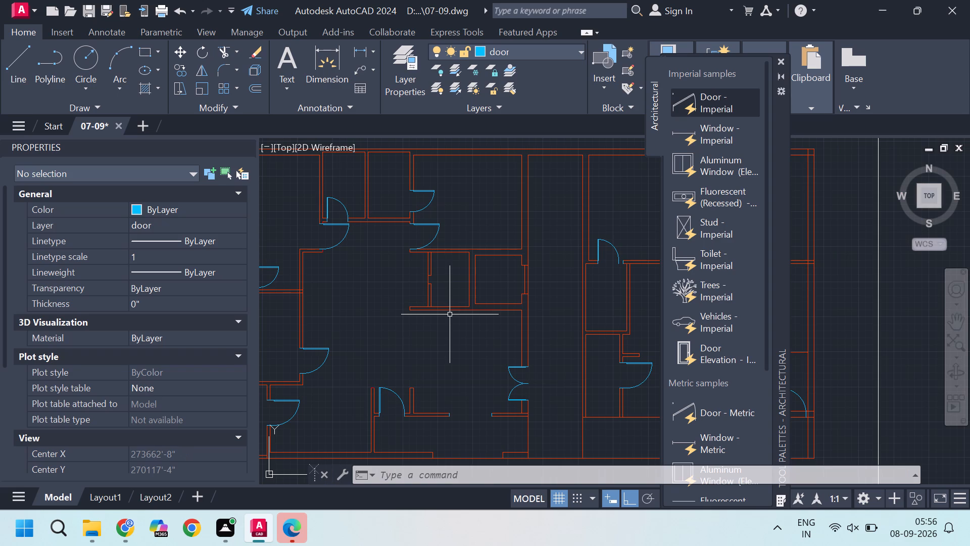
scroll(336, 219, up, 1)
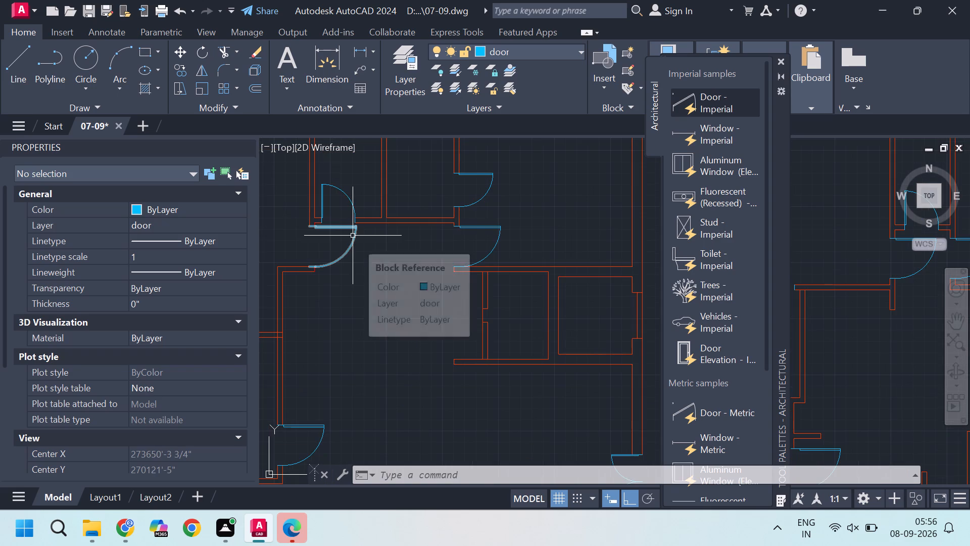
click(489, 188)
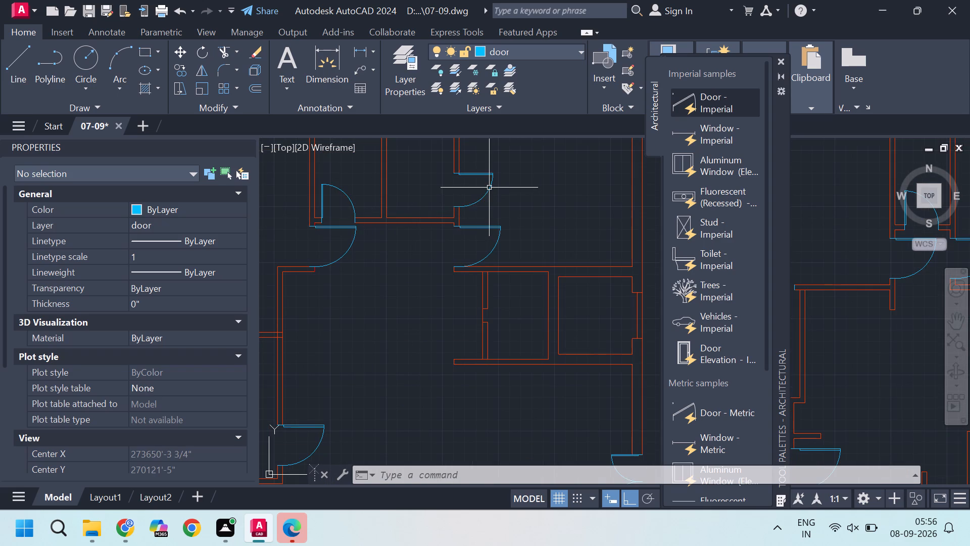
click(454, 186)
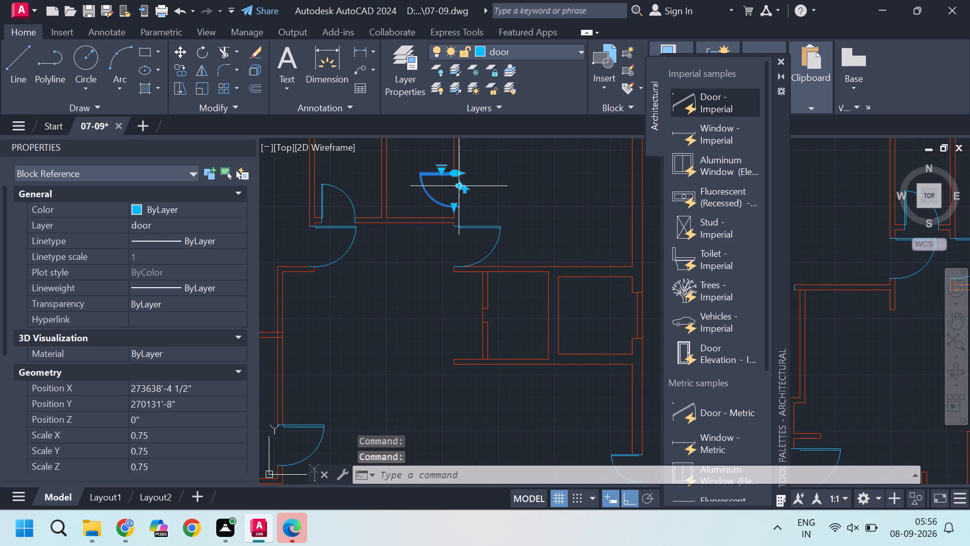
scroll(470, 185, up, 2)
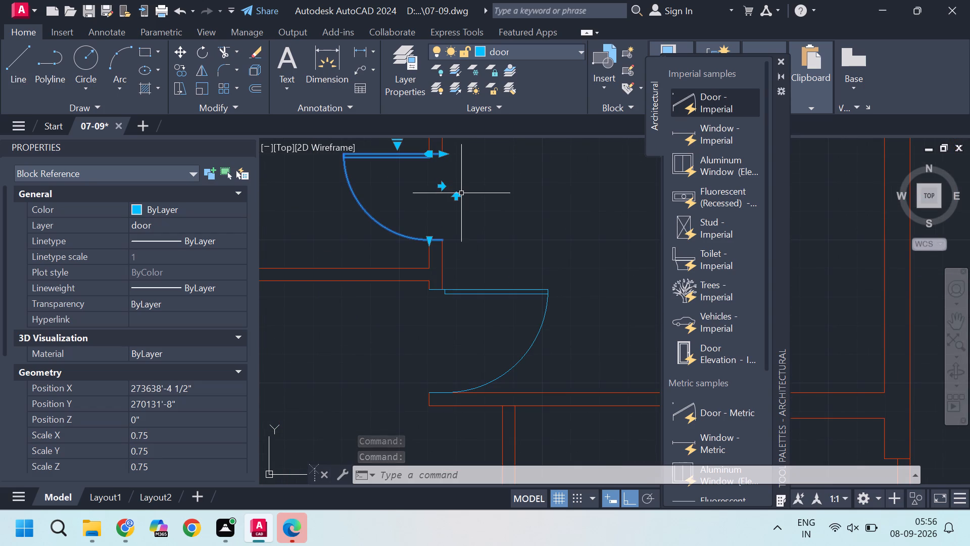
click(460, 195)
click(460, 195)
click(456, 196)
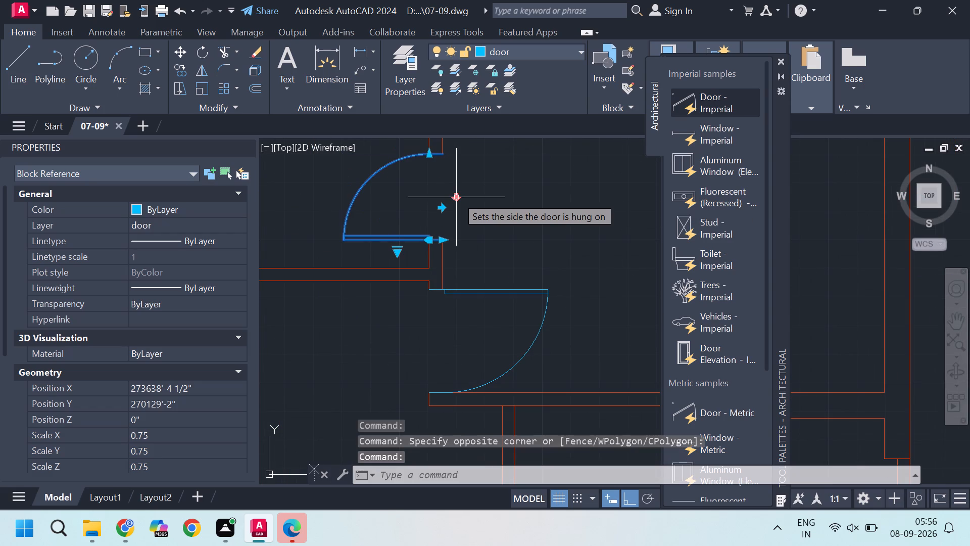
Flip the hinge side of the upper-right bedroom door so its leaf sits against the bedroom's lower wall.
click(510, 291)
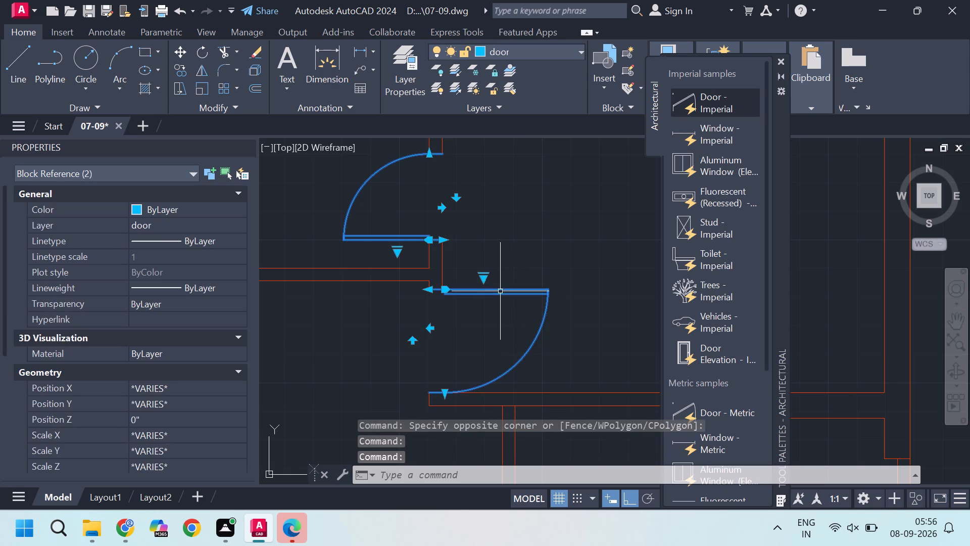
key(Escape)
click(497, 289)
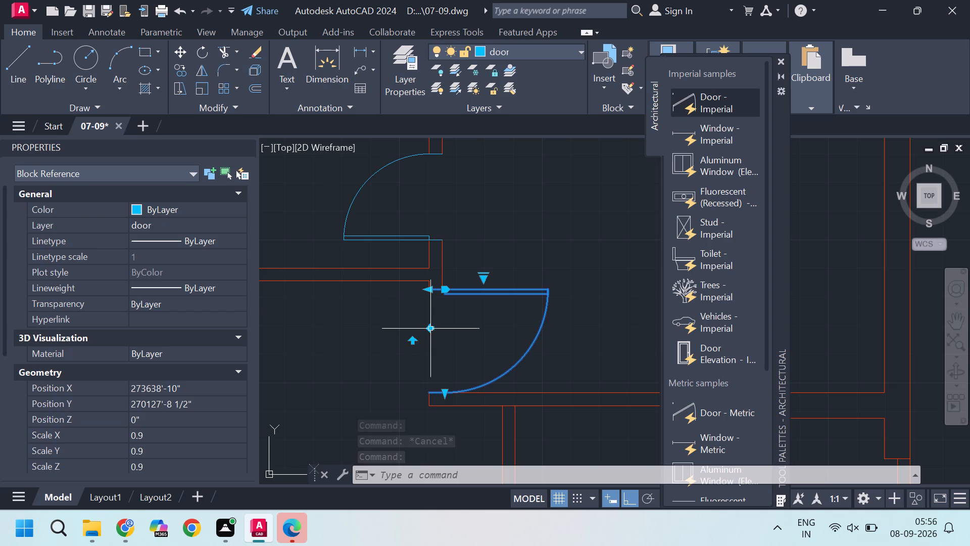
click(416, 340)
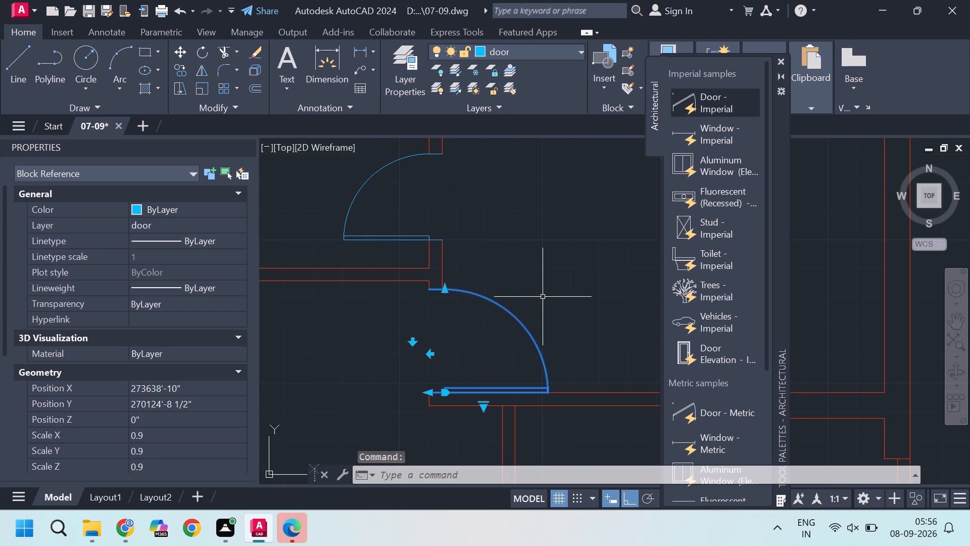
Flip the swing of the upper-left bedroom door so it opens into the bedroom.
scroll(534, 294, down, 2)
scroll(548, 329, up, 2)
scroll(551, 326, down, 2)
scroll(347, 305, up, 1)
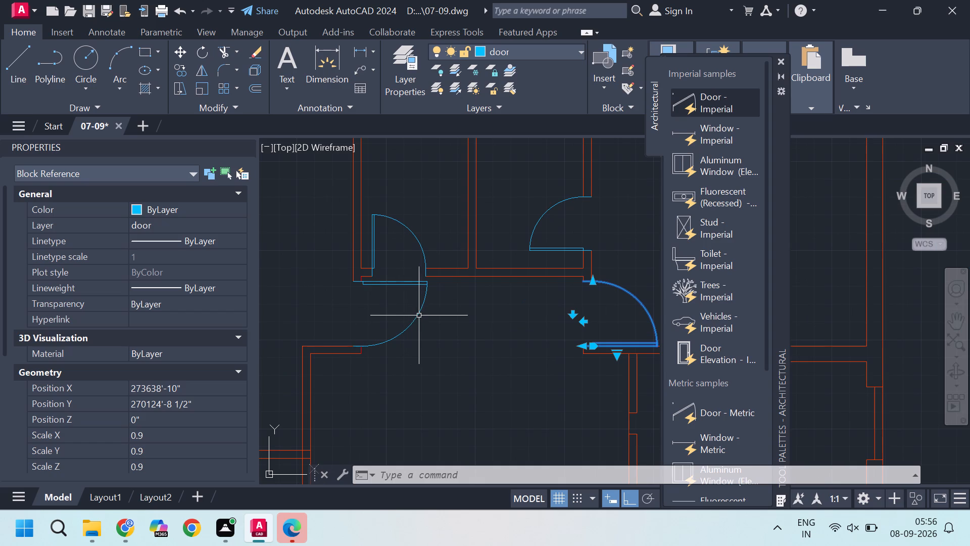
click(419, 314)
click(354, 308)
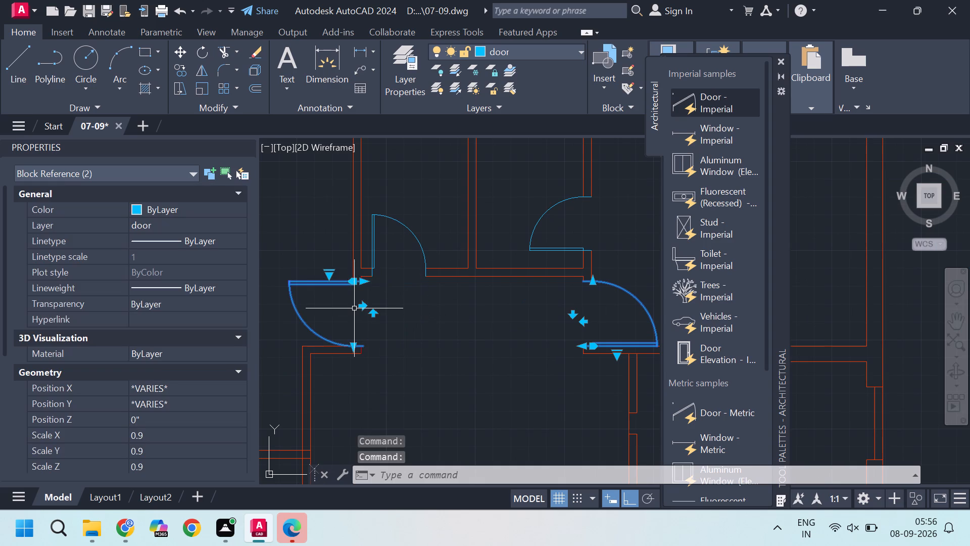
key(Escape)
Flip the door of the small room at the left unit's far left to swing into that room, hinged at the lower jamb.
scroll(434, 323, down, 2)
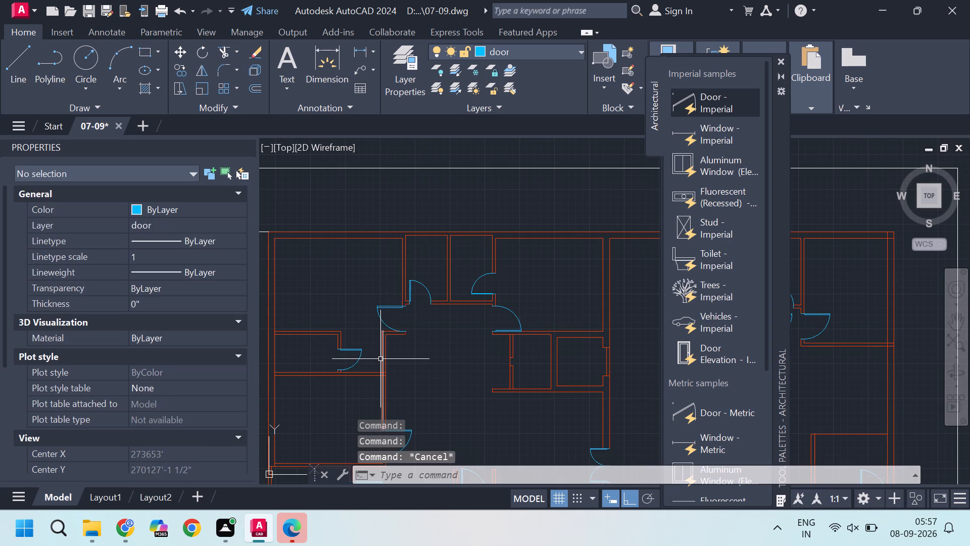
scroll(324, 358, up, 1)
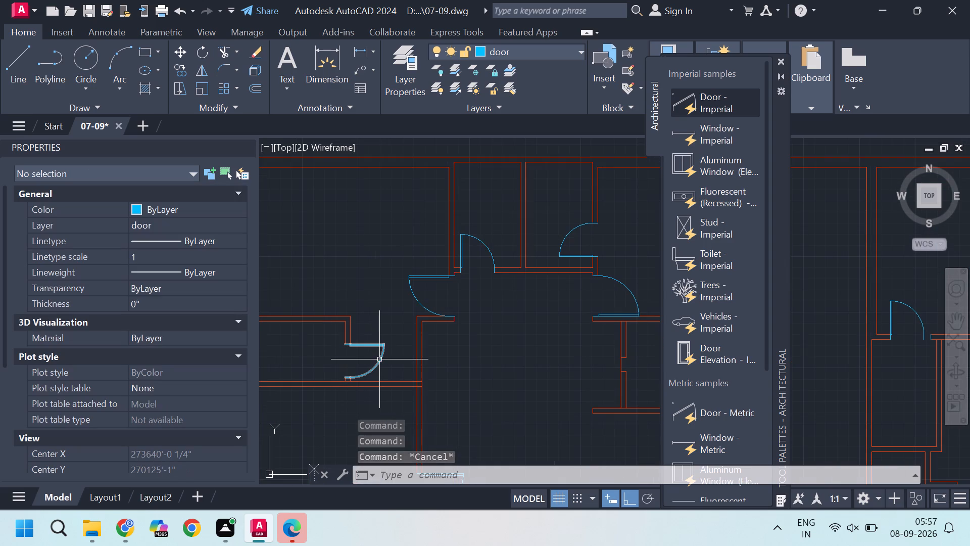
click(380, 359)
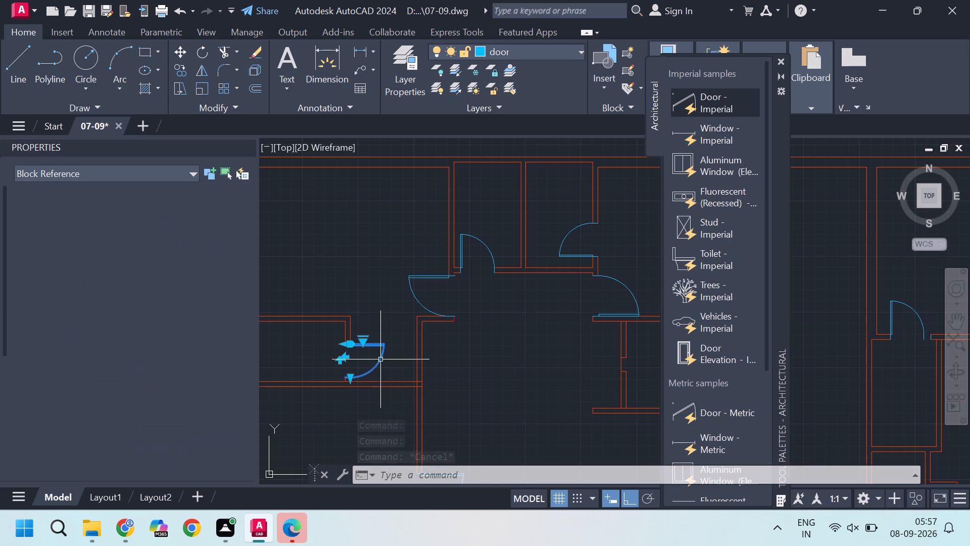
scroll(351, 359, up, 2)
click(337, 356)
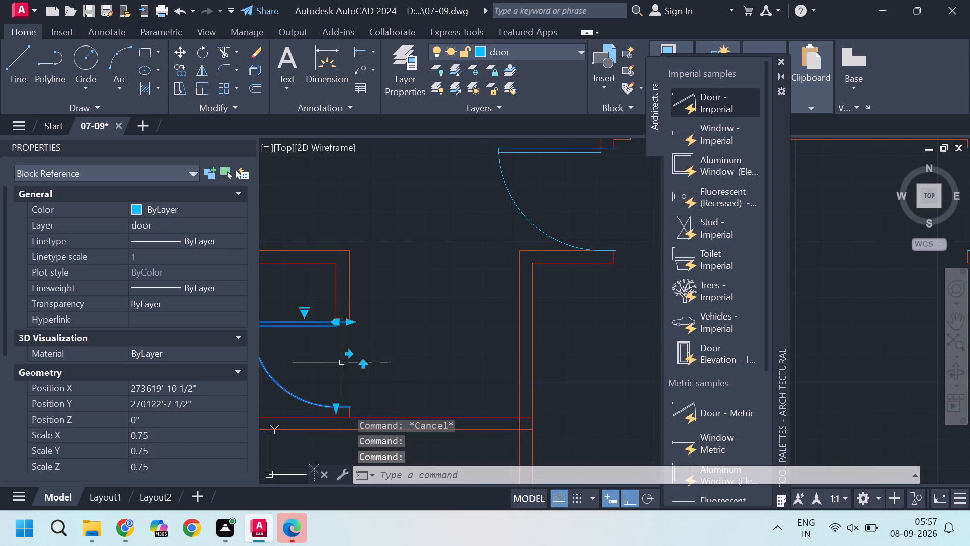
click(361, 367)
Flip the middle-left room's door to swing into that room, hinged at the lower jamb.
scroll(391, 309, down, 4)
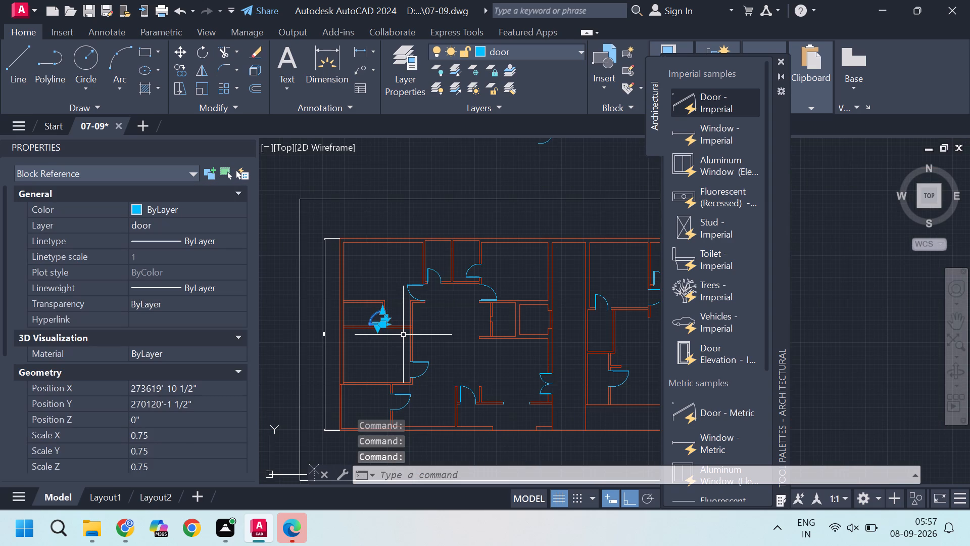
scroll(431, 392, up, 3)
click(409, 310)
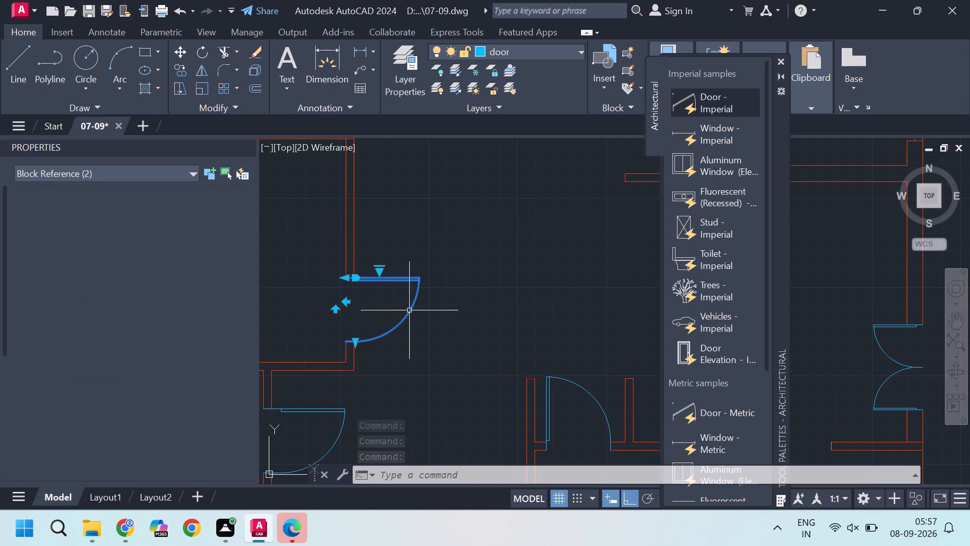
click(345, 304)
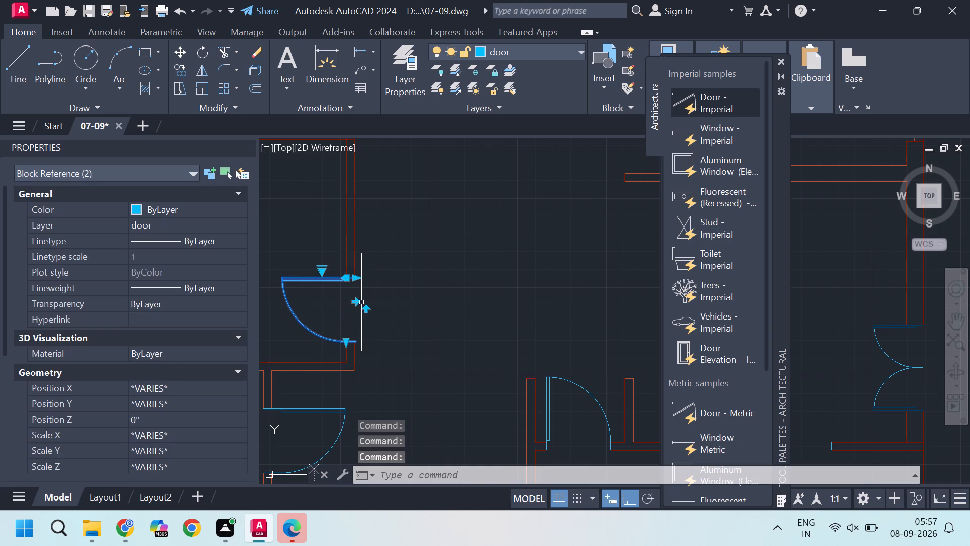
click(367, 309)
Flip the swing of the lower-left corner room's door so it opens into that room.
scroll(372, 296, down, 3)
scroll(367, 334, up, 2)
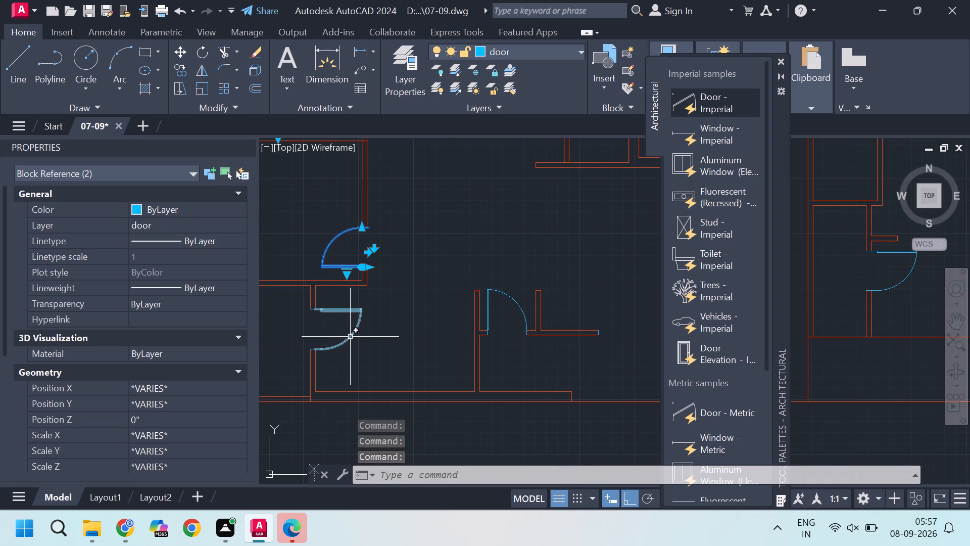
key(Escape)
click(350, 337)
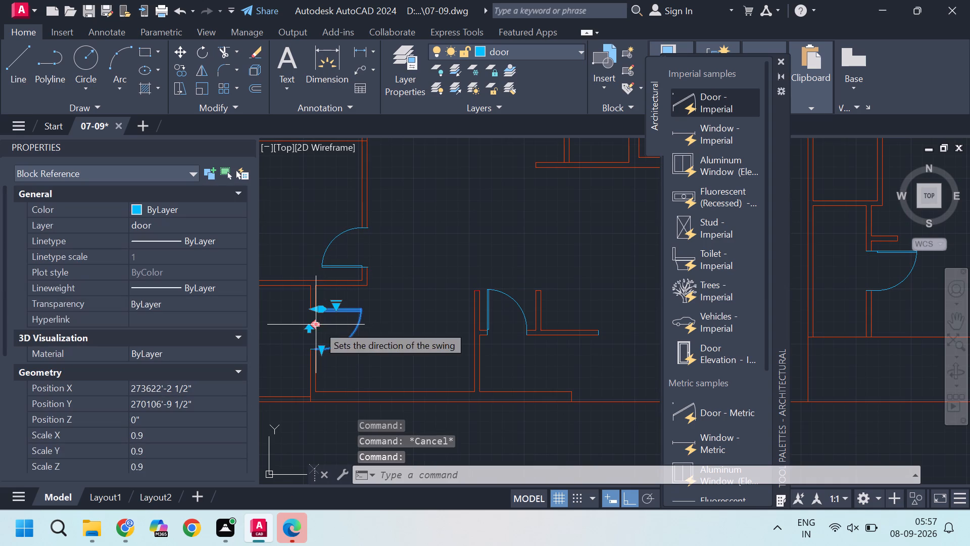
click(318, 325)
key(Escape)
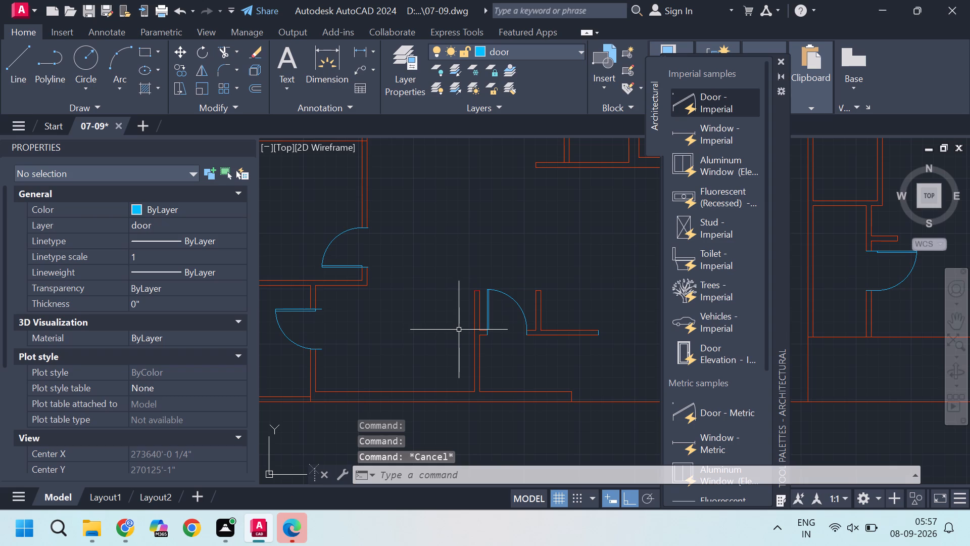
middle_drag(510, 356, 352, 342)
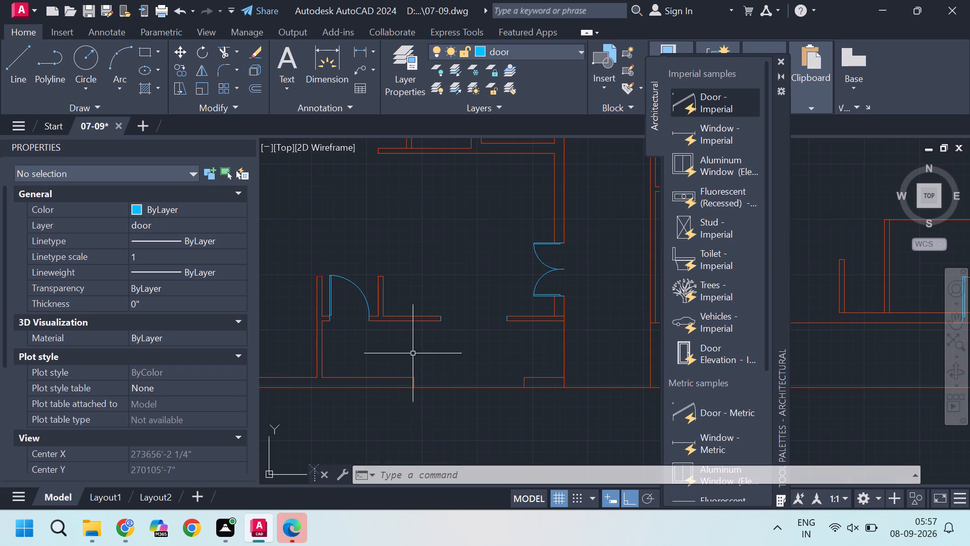
Flip the door of the right unit's lower-left small room so it swings into that room.
middle_drag(451, 343, 374, 340)
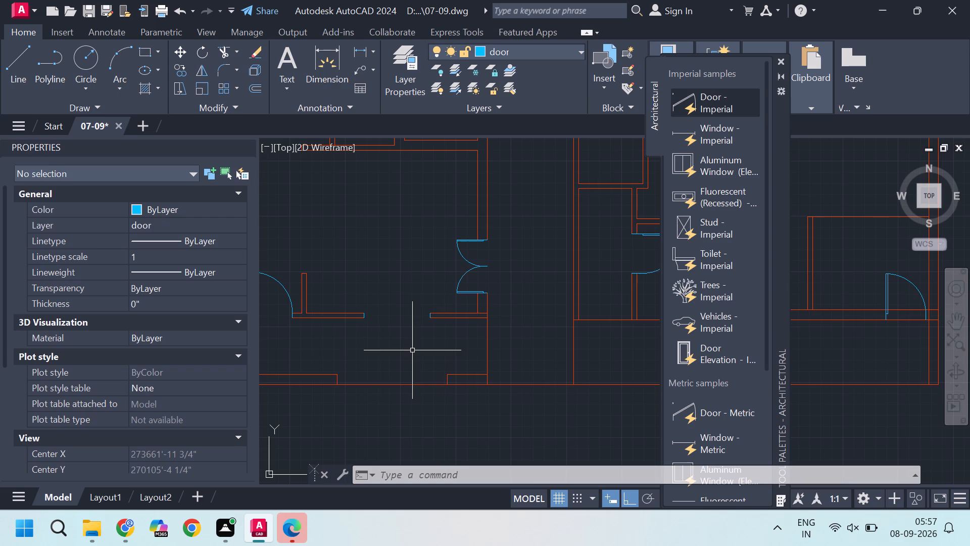
scroll(409, 327, down, 3)
scroll(407, 276, up, 2)
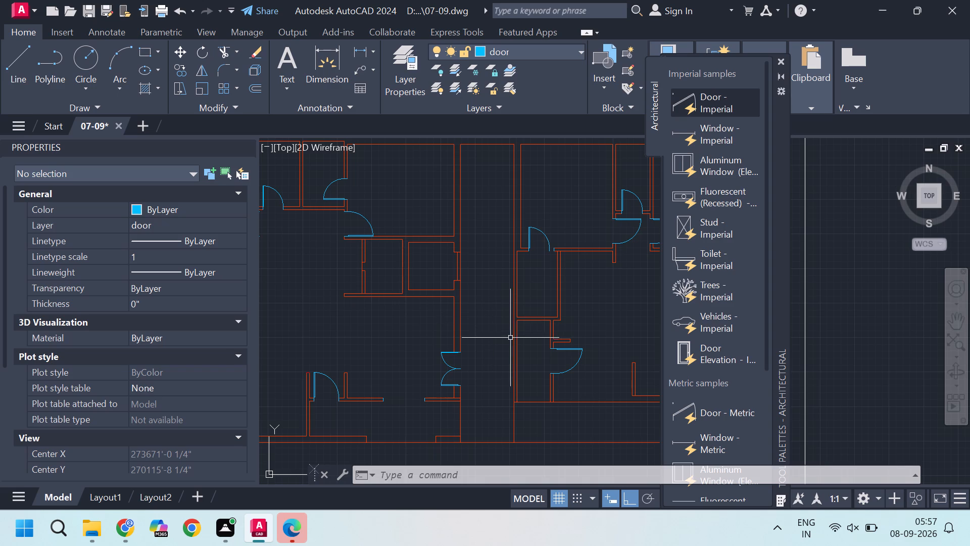
middle_drag(506, 334, 377, 316)
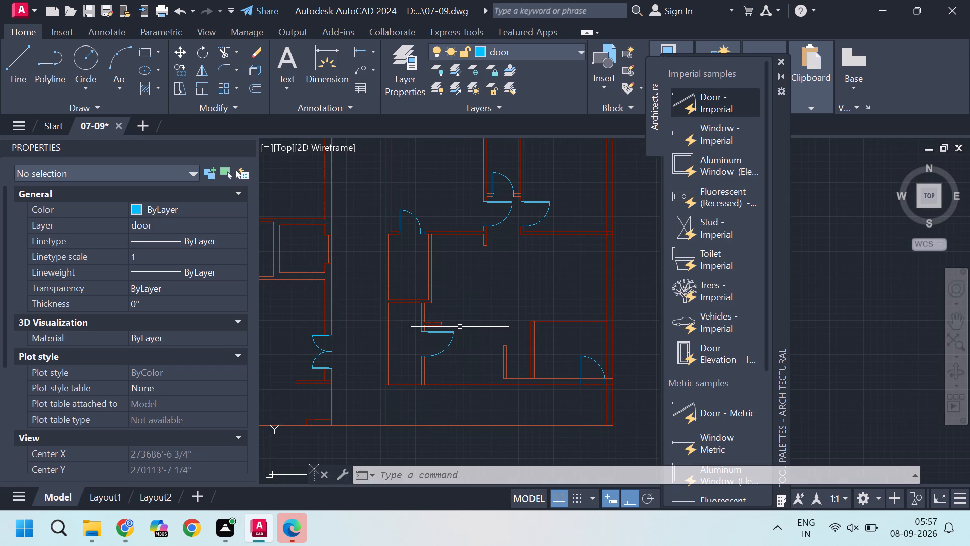
scroll(447, 340, up, 1)
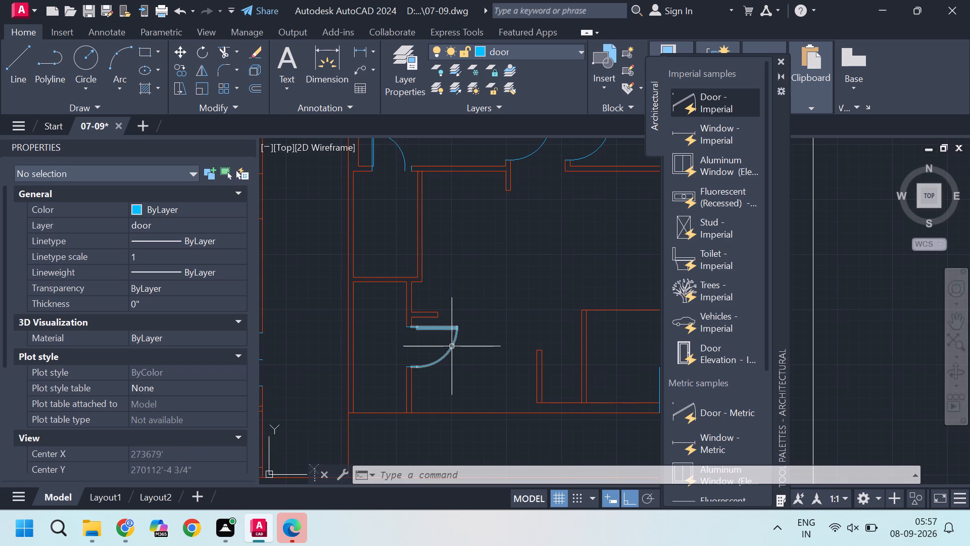
click(452, 346)
scroll(409, 341, up, 2)
click(415, 343)
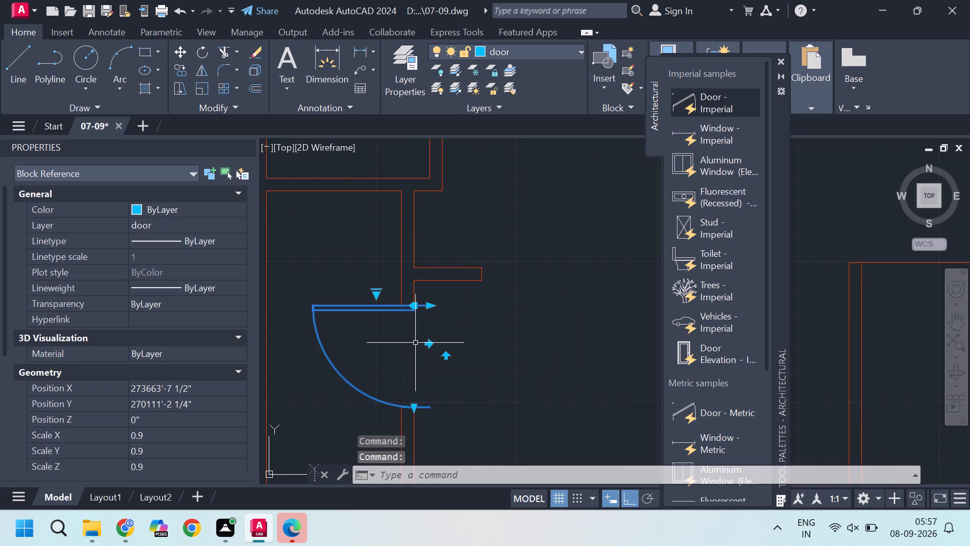
scroll(415, 343, down, 1)
scroll(421, 286, up, 2)
scroll(397, 284, down, 2)
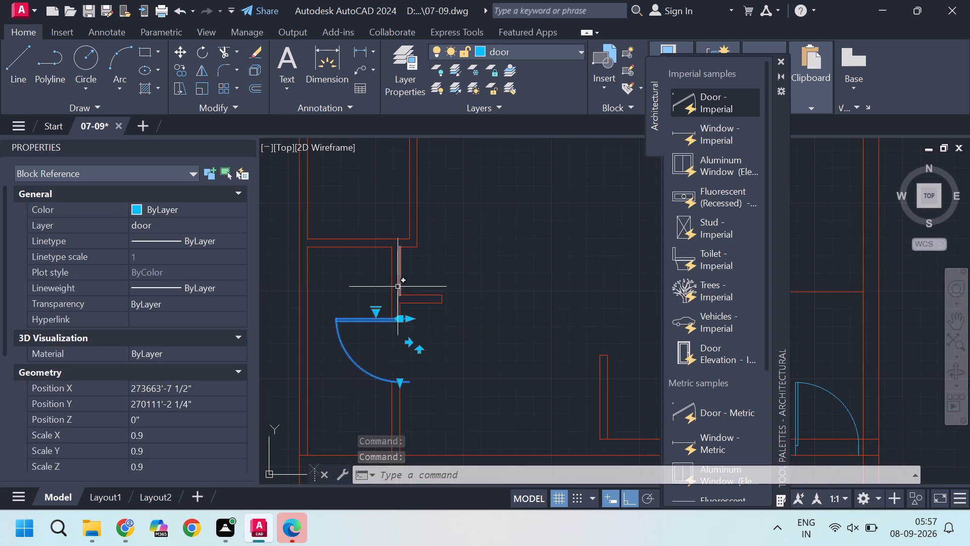
scroll(386, 262, down, 2)
scroll(384, 169, up, 2)
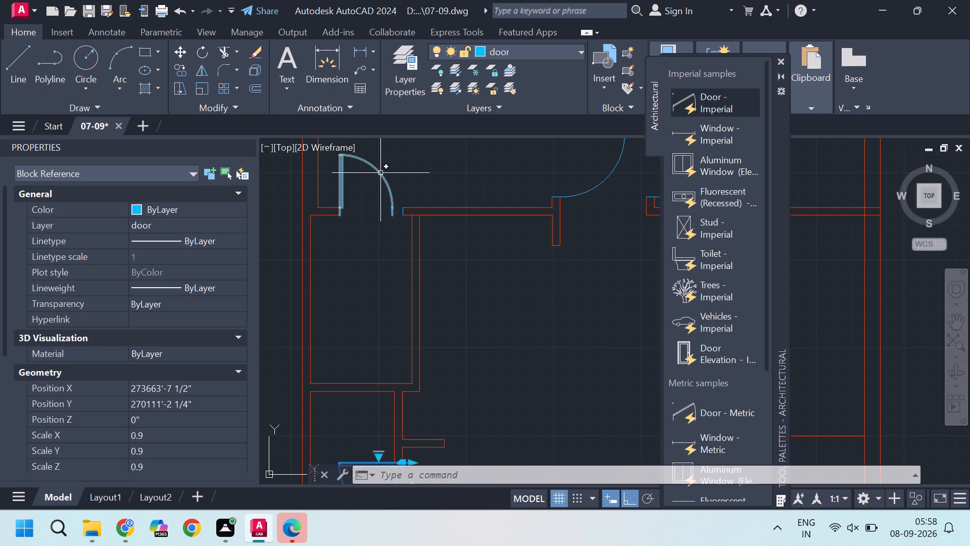
scroll(380, 174, down, 2)
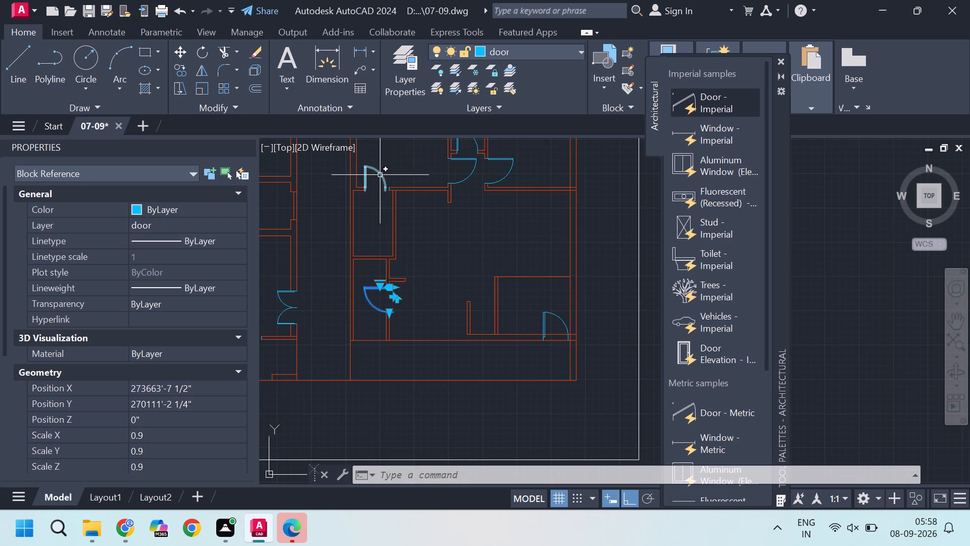
scroll(380, 175, up, 2)
key(Escape)
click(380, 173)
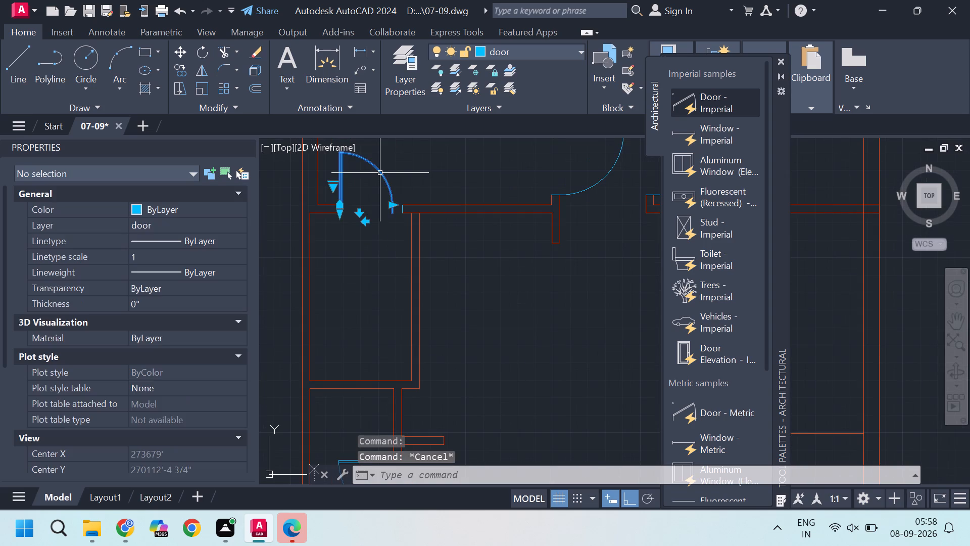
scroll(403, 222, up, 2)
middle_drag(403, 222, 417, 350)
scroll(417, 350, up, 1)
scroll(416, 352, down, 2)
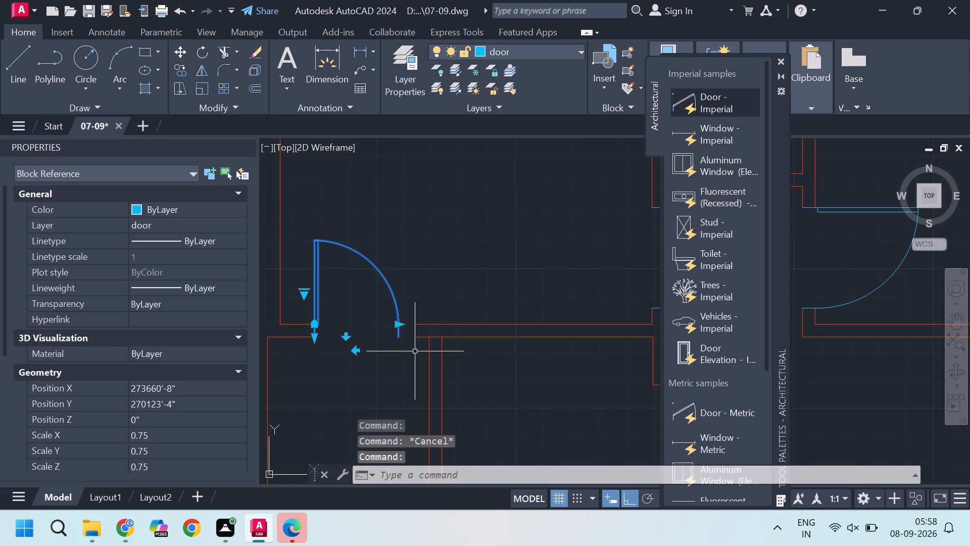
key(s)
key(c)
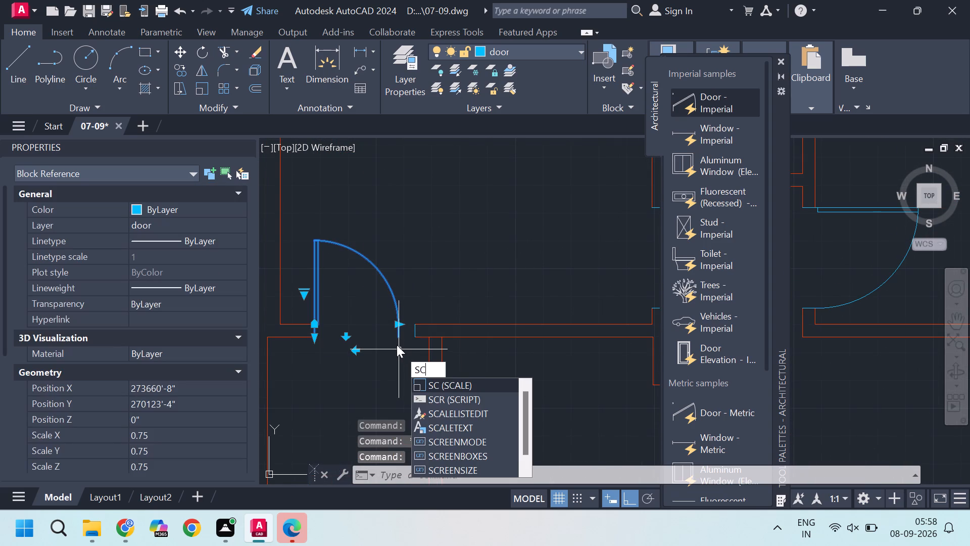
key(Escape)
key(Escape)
Erase the short jamb line at the wall end beside the door of the right unit's middle-left small room.
scroll(403, 324, up, 1)
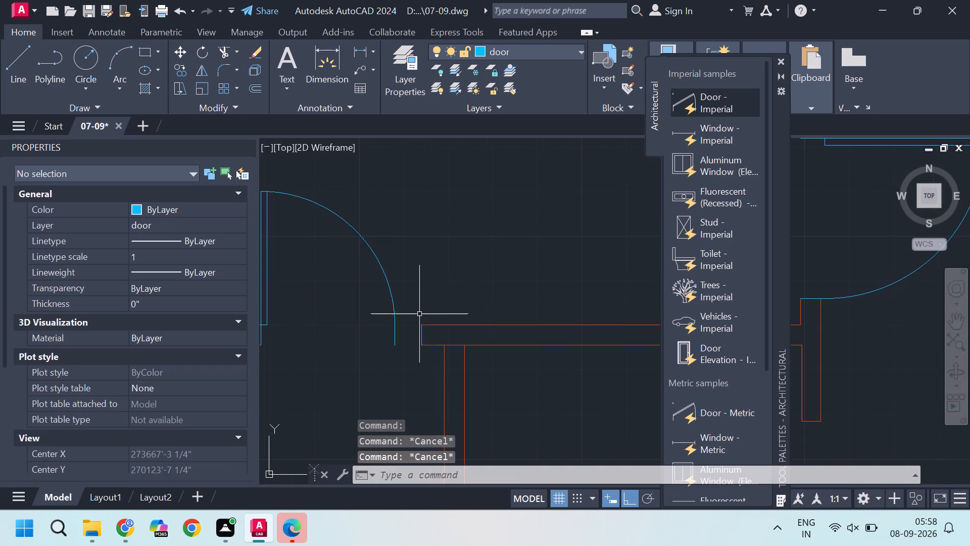
click(420, 335)
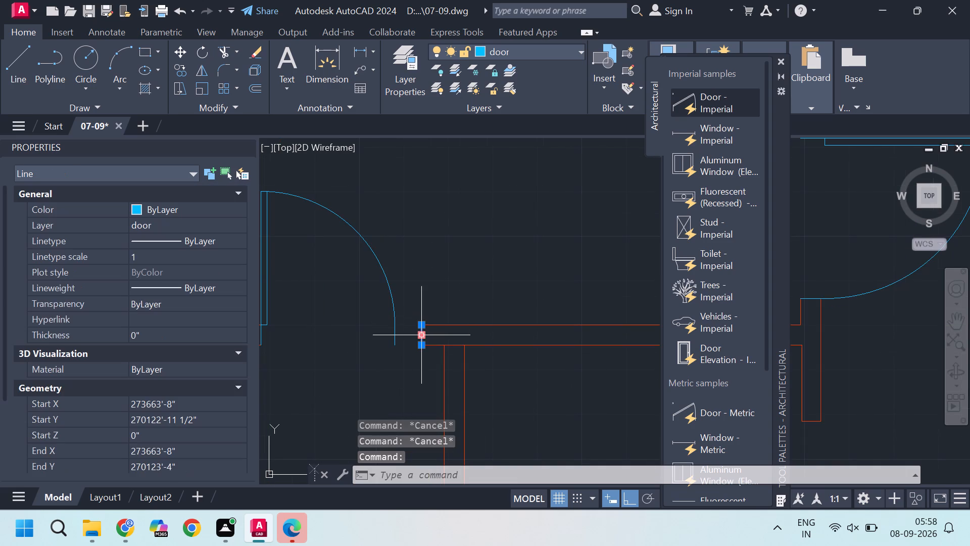
key(Delete)
Stretch both wall lines beside the middle-left small room's door 6" to meet the door's edge, closing the gap.
scroll(418, 335, up, 1)
click(429, 317)
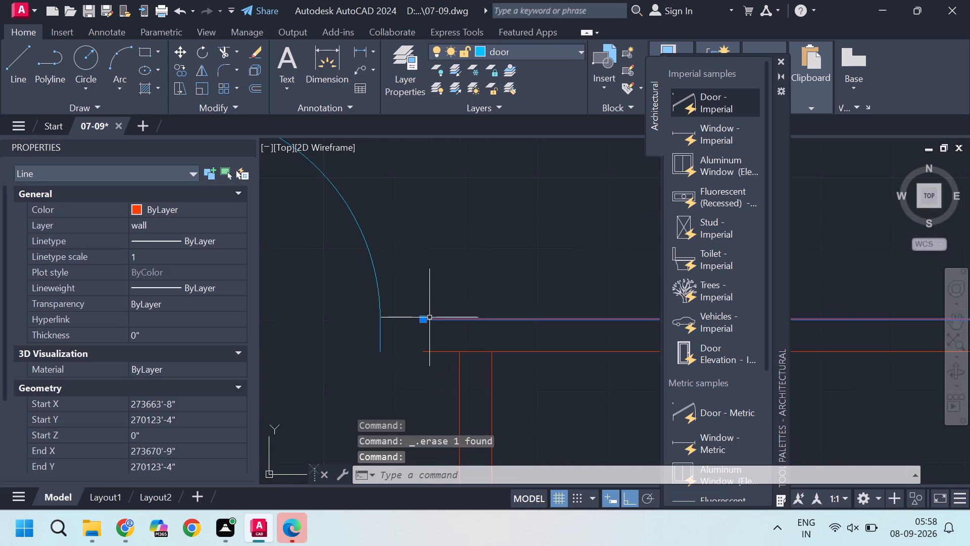
click(420, 320)
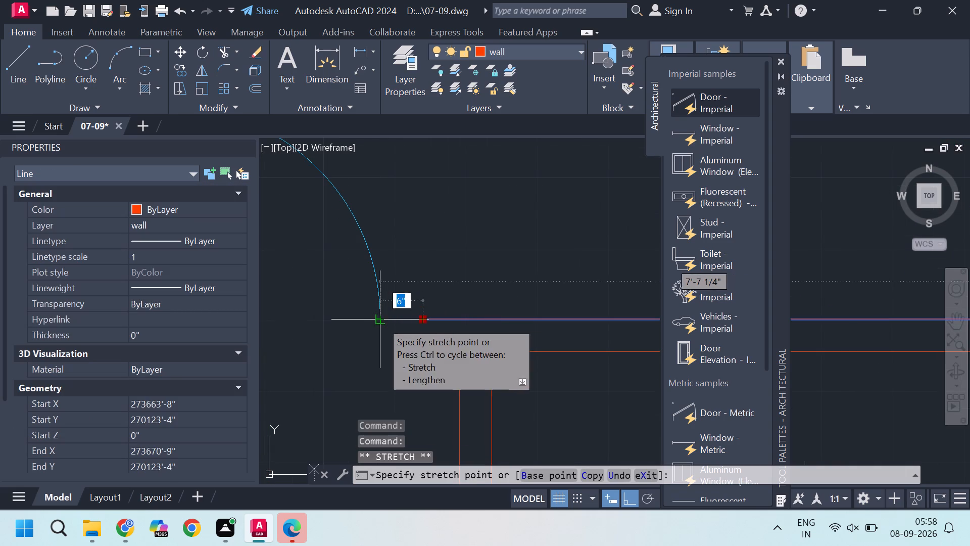
click(381, 322)
key(Escape)
click(434, 351)
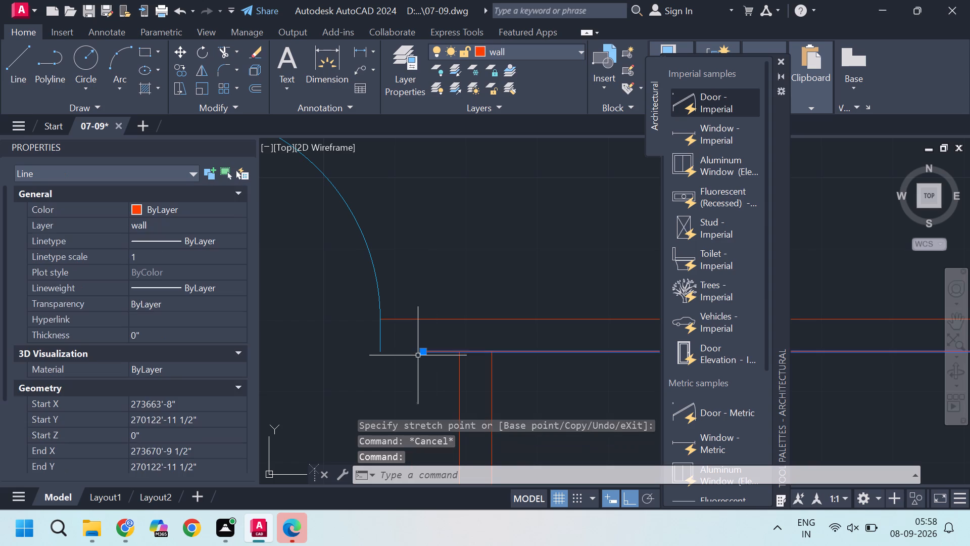
click(424, 353)
click(385, 349)
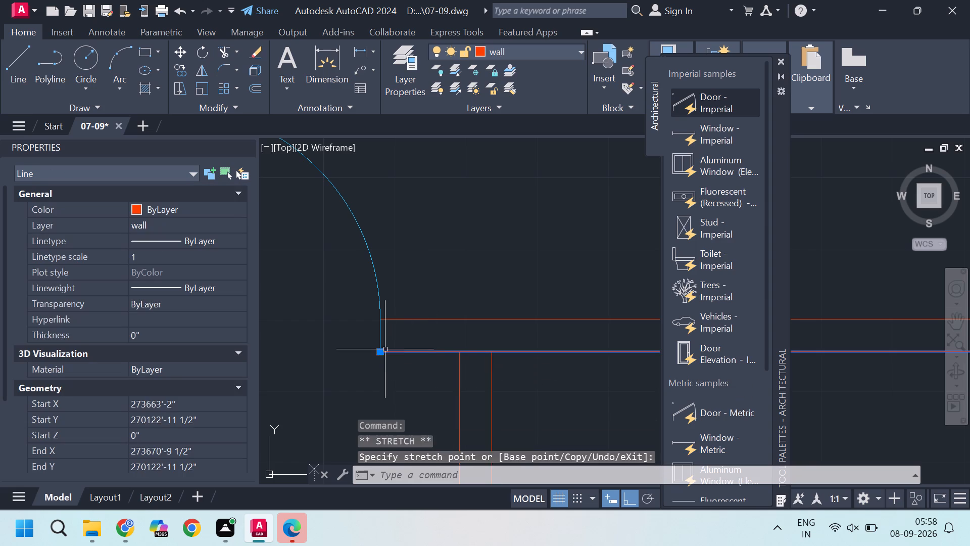
key(Escape)
key(Escape)
scroll(458, 336, down, 2)
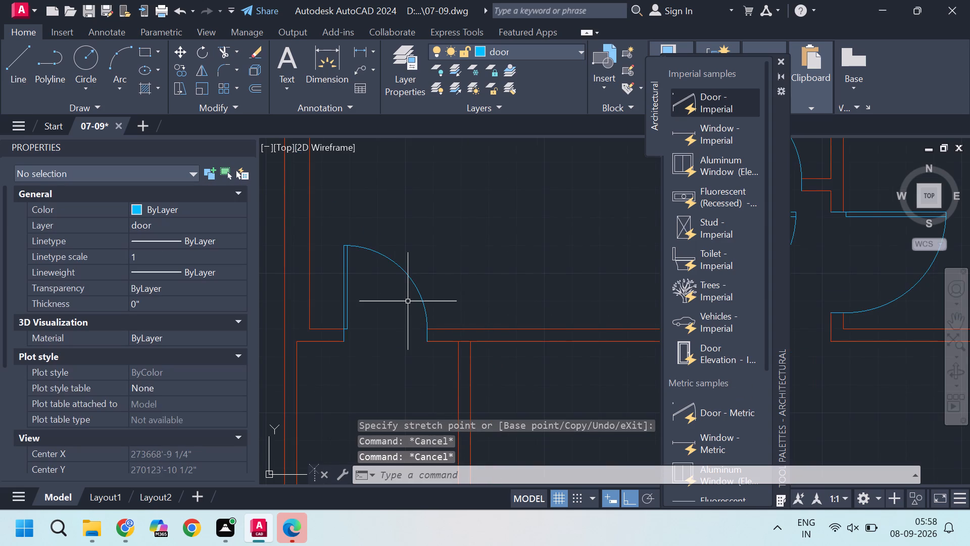
Flip the middle-left small room's door to swing down into that room, hinged at the right jamb.
click(404, 268)
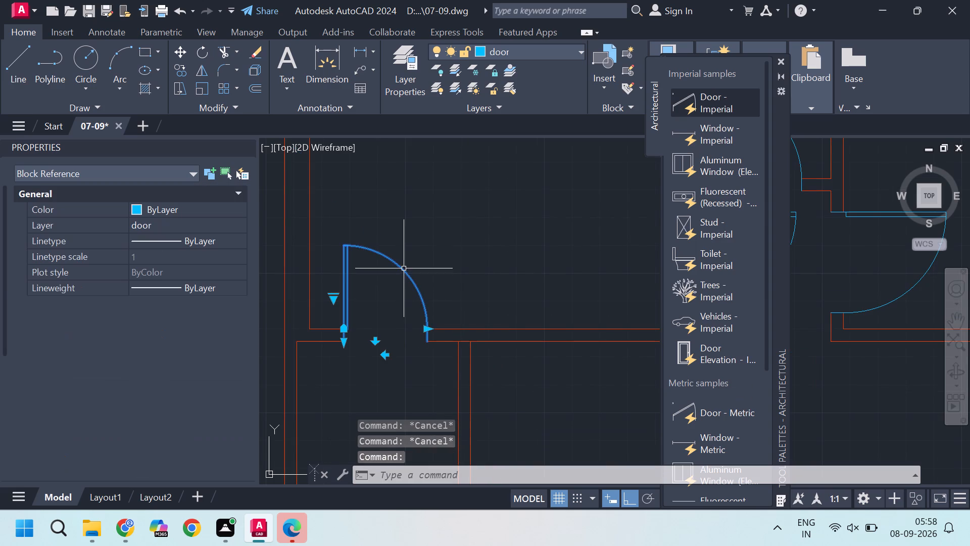
click(376, 341)
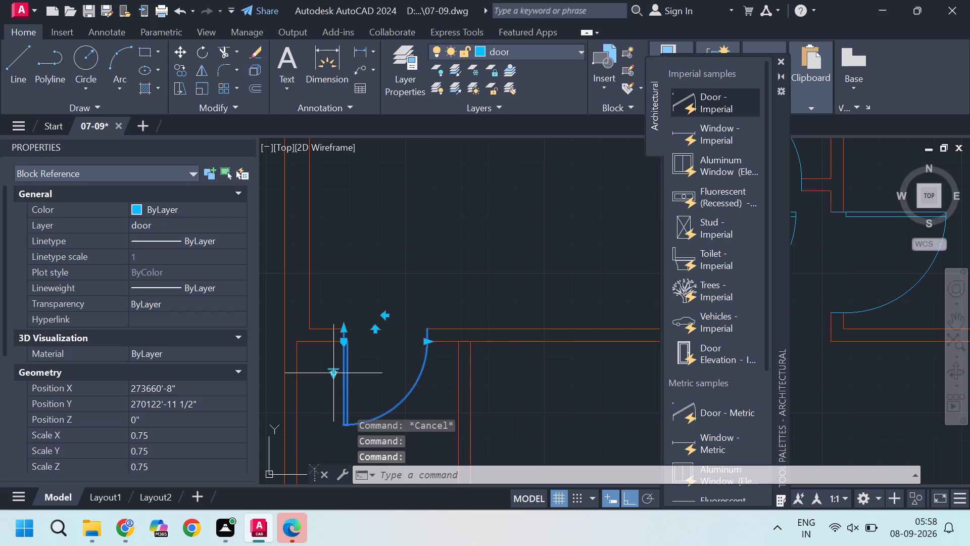
click(383, 317)
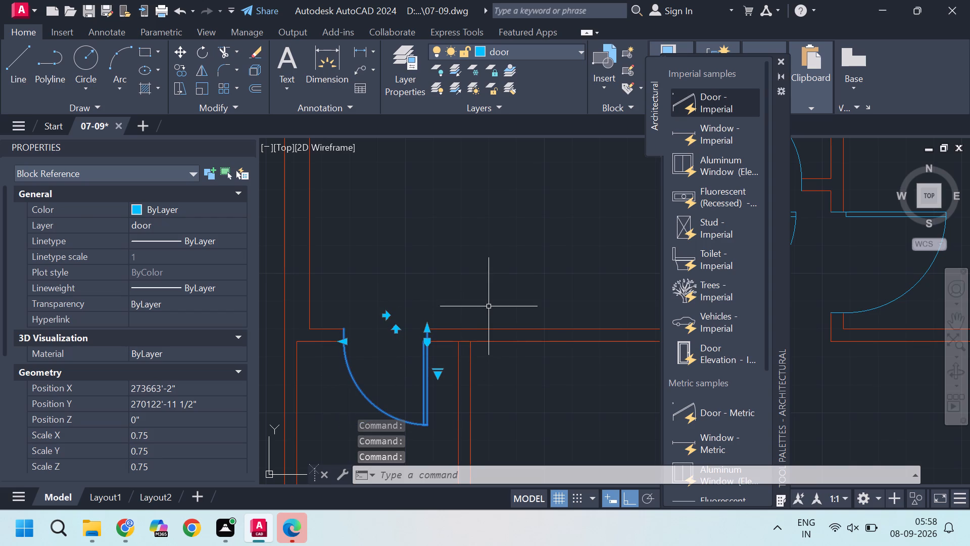
Flip the right unit's upper-left bedroom door to swing into the bedroom, hinged at the lower jamb.
middle_drag(488, 304, 371, 411)
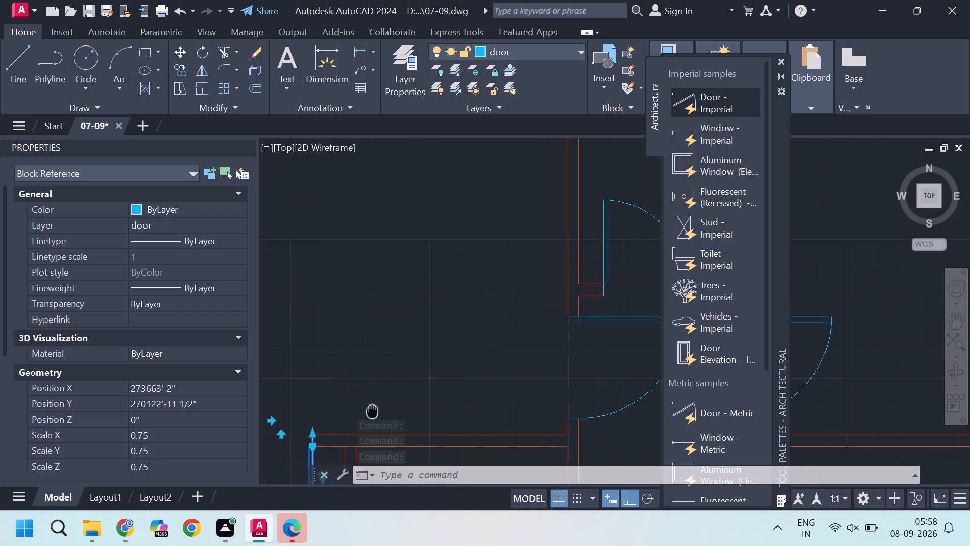
scroll(367, 413, down, 2)
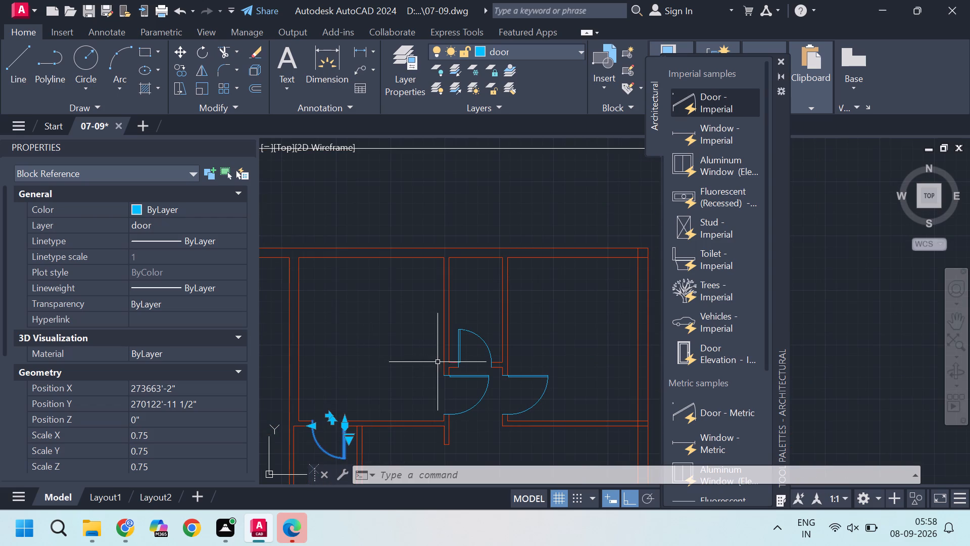
click(484, 390)
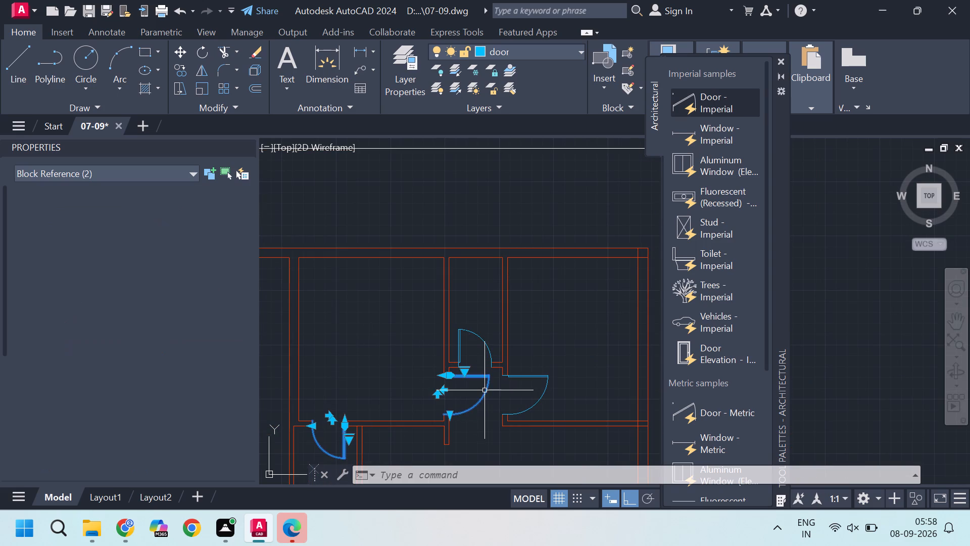
click(447, 390)
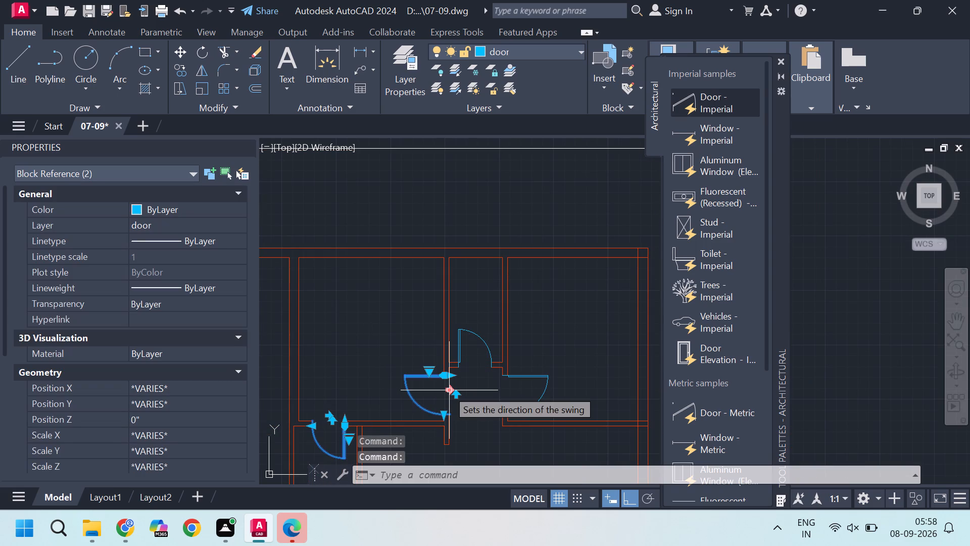
scroll(447, 389, up, 1)
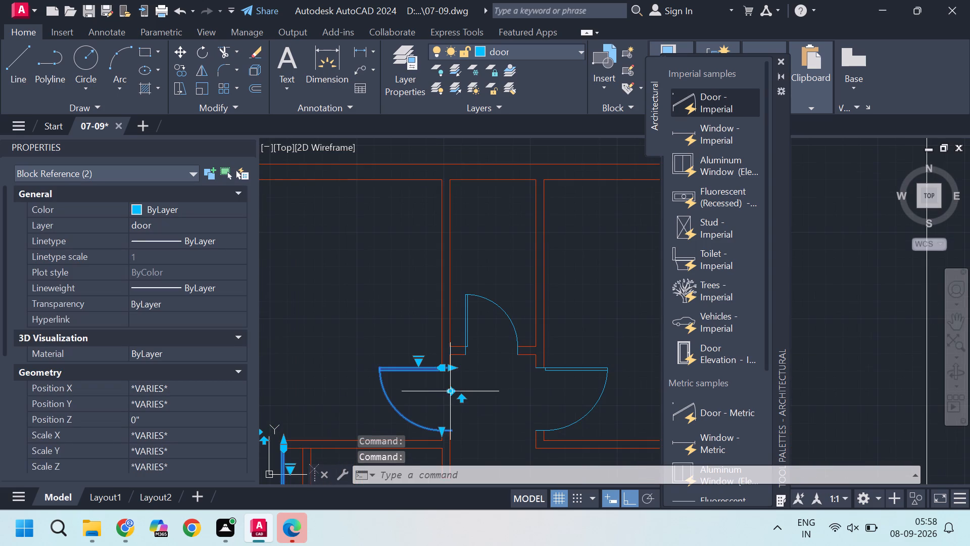
click(460, 400)
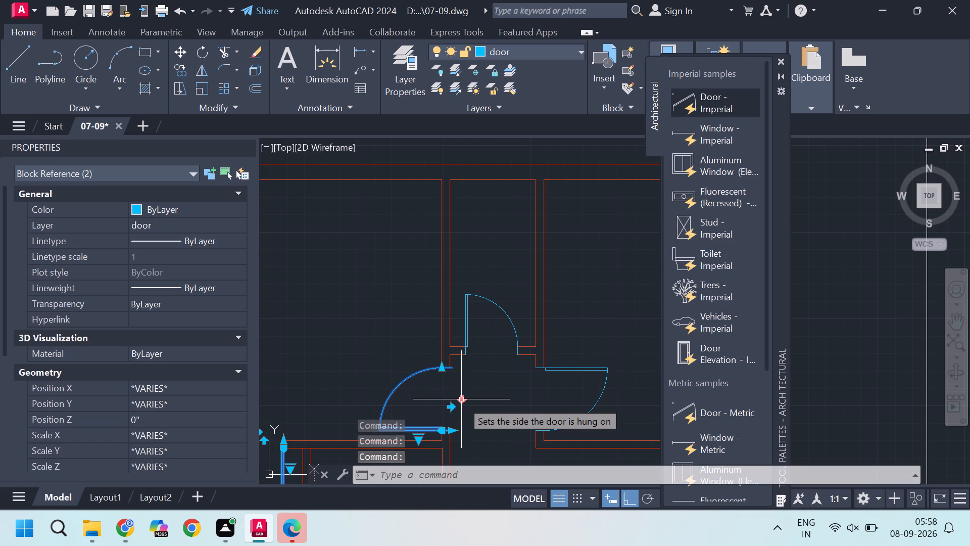
Flip the hinge side of the right unit's upper-right bedroom door to the lower jamb.
middle_drag(573, 391, 506, 383)
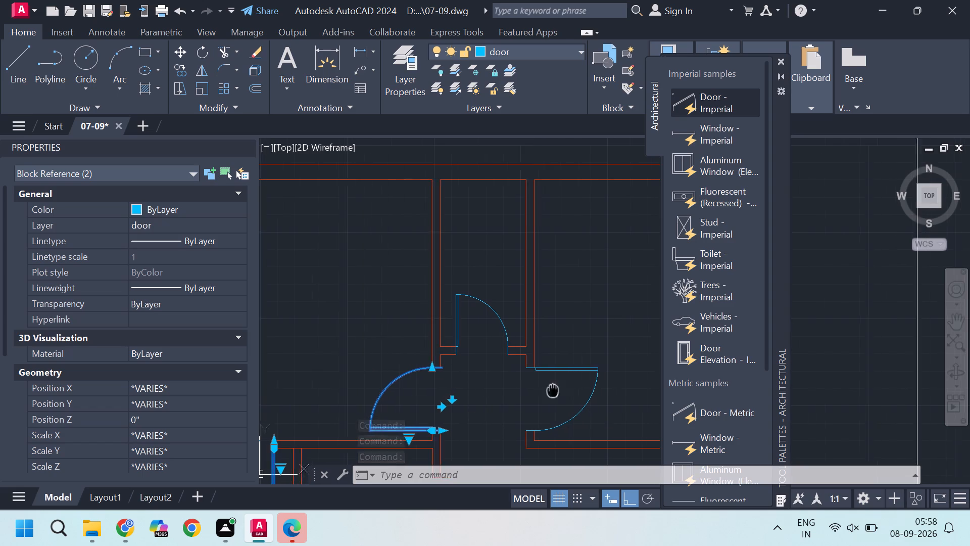
middle_drag(506, 383, 441, 376)
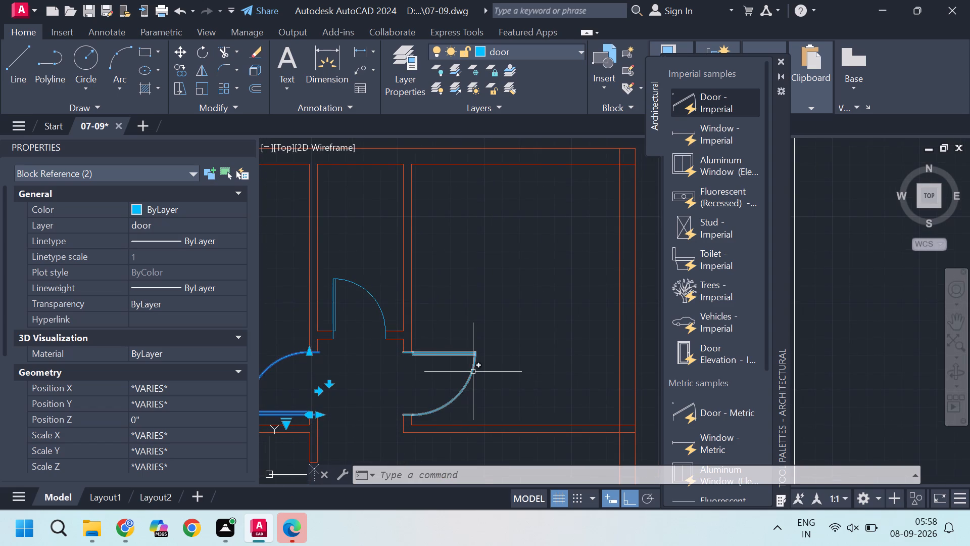
click(473, 372)
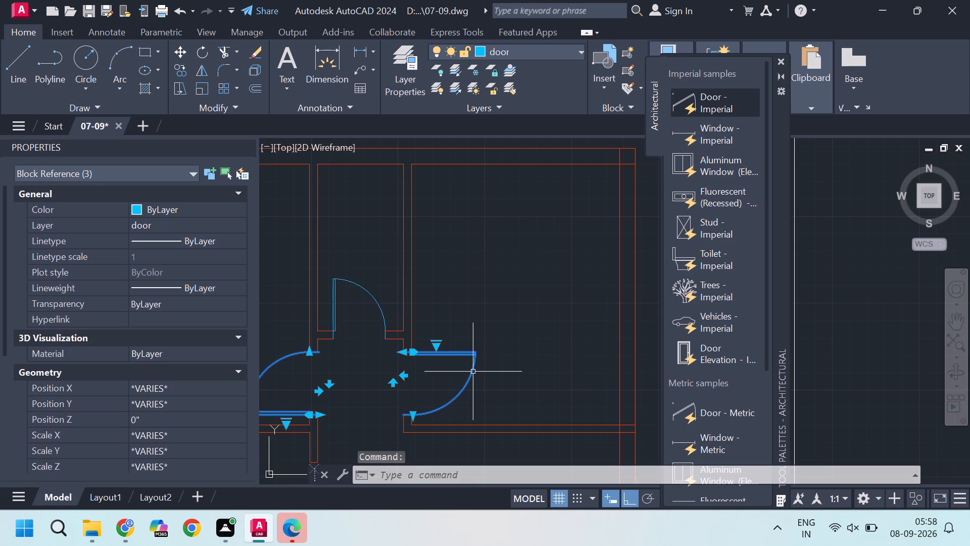
click(390, 382)
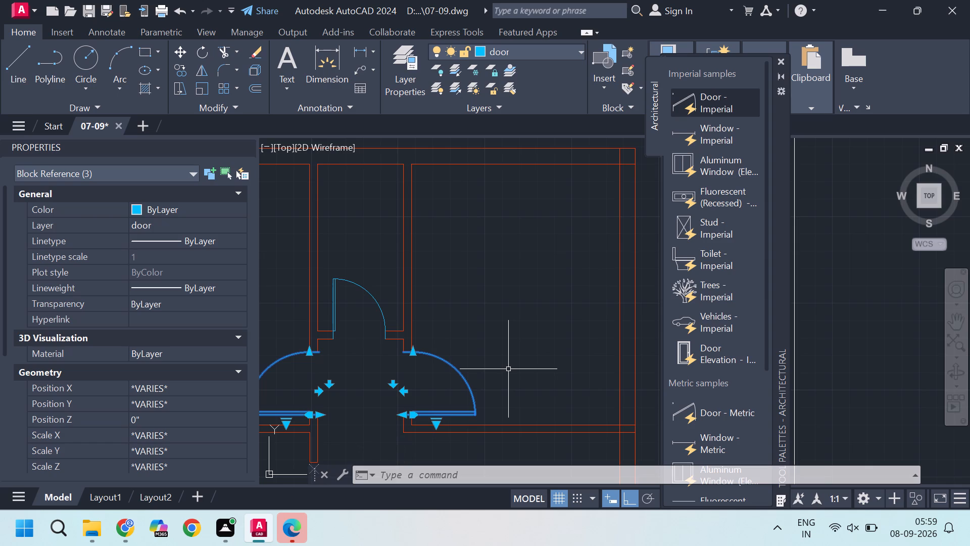
key(Escape)
Flip the hinge side of the right unit's lower-right corner room door to the right jamb, beside the outer wall.
scroll(505, 370, down, 1)
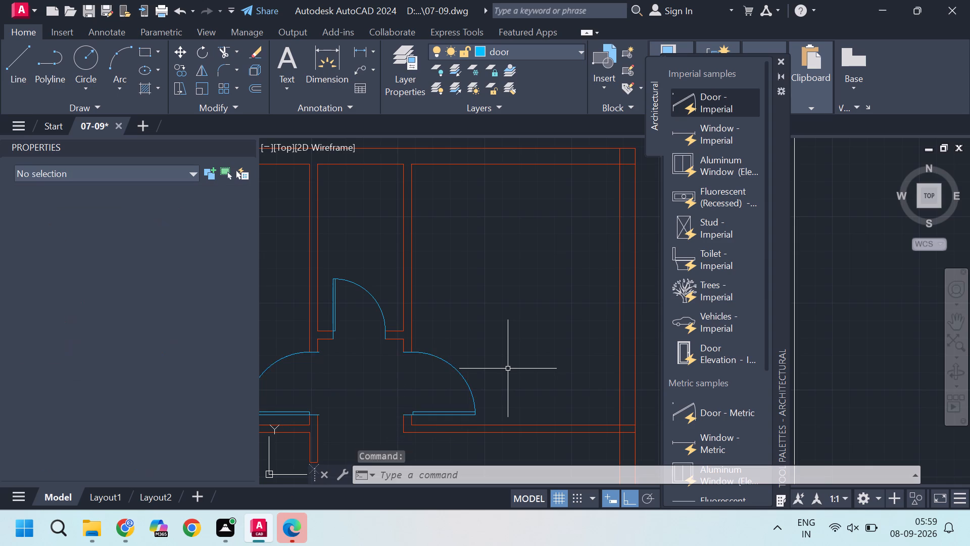
scroll(510, 380, down, 3)
scroll(522, 396, up, 2)
middle_drag(508, 400, 465, 345)
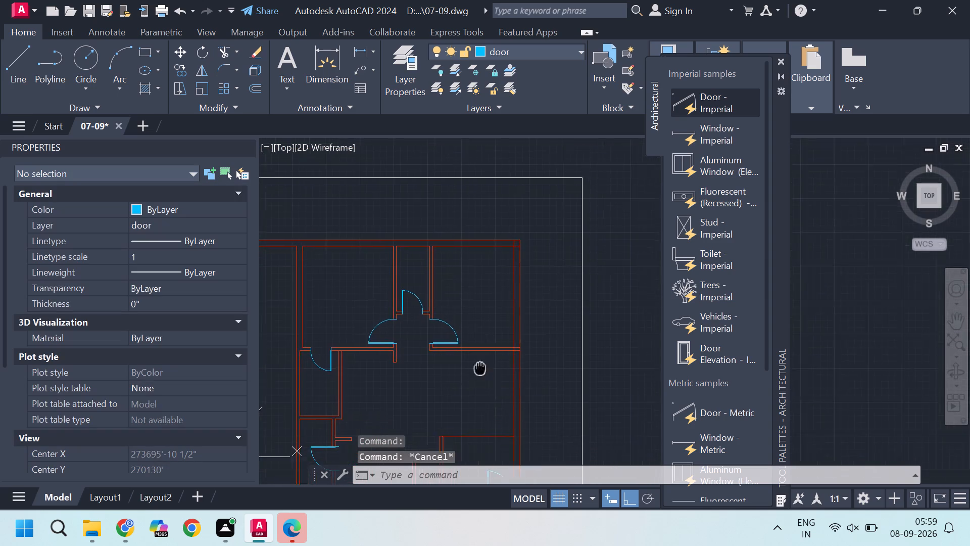
middle_drag(465, 345, 448, 309)
scroll(460, 426, up, 2)
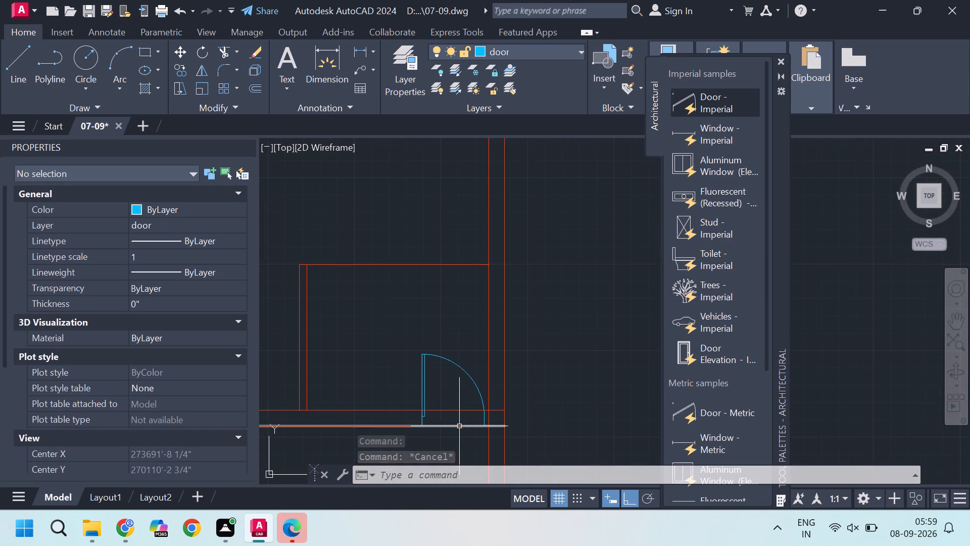
middle_drag(457, 425, 443, 369)
scroll(443, 362, up, 1)
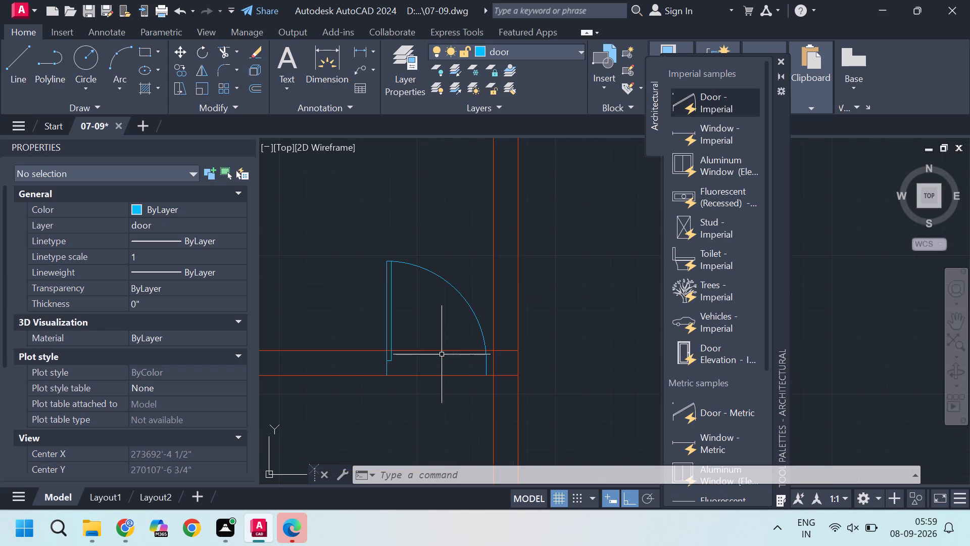
click(391, 318)
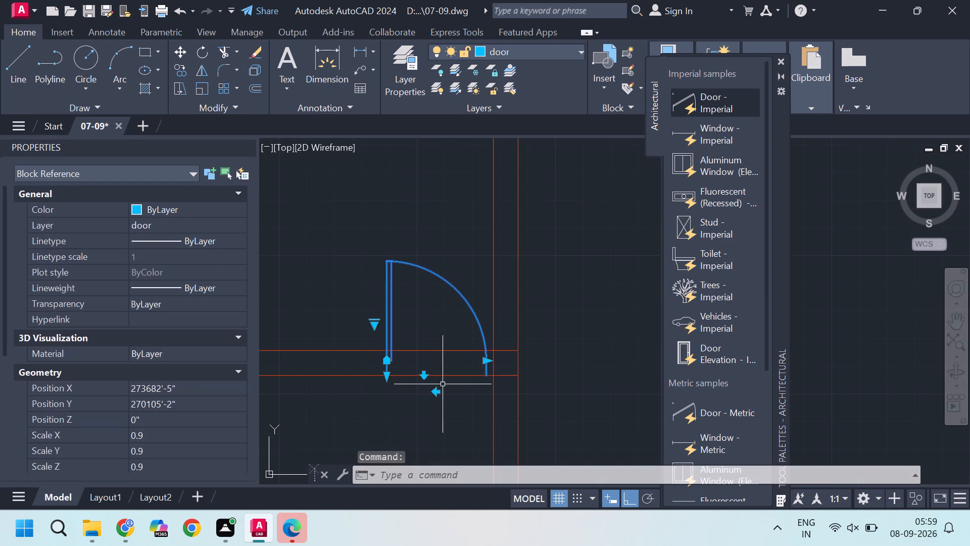
click(437, 391)
key(Escape)
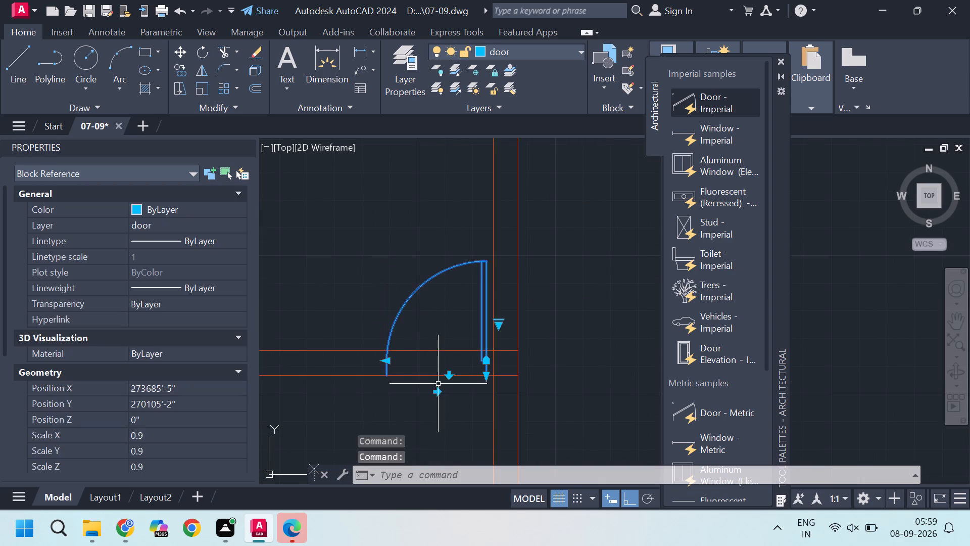
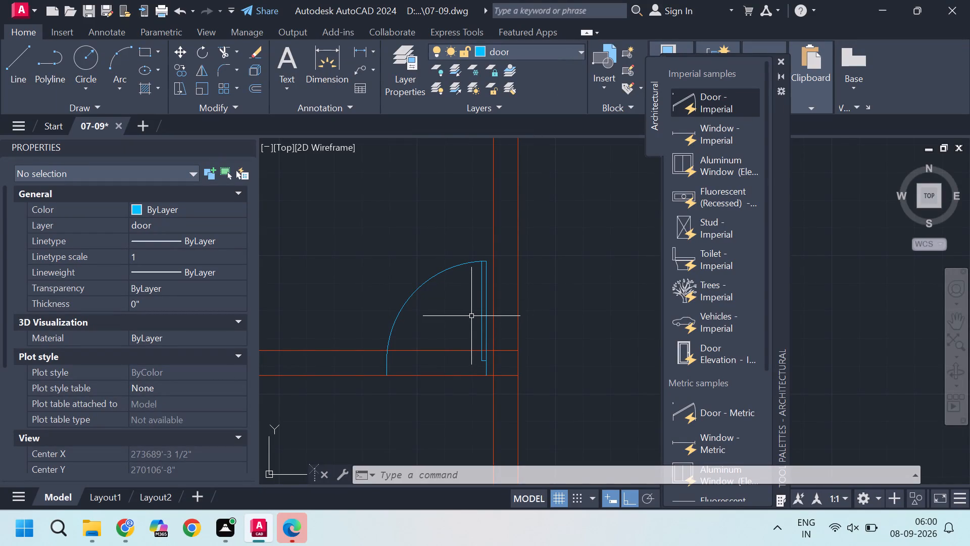
Trim both wall lines crossing the right unit's lower-right corner room door opening, including the short piece behind the door leaf.
scroll(431, 342, up, 1)
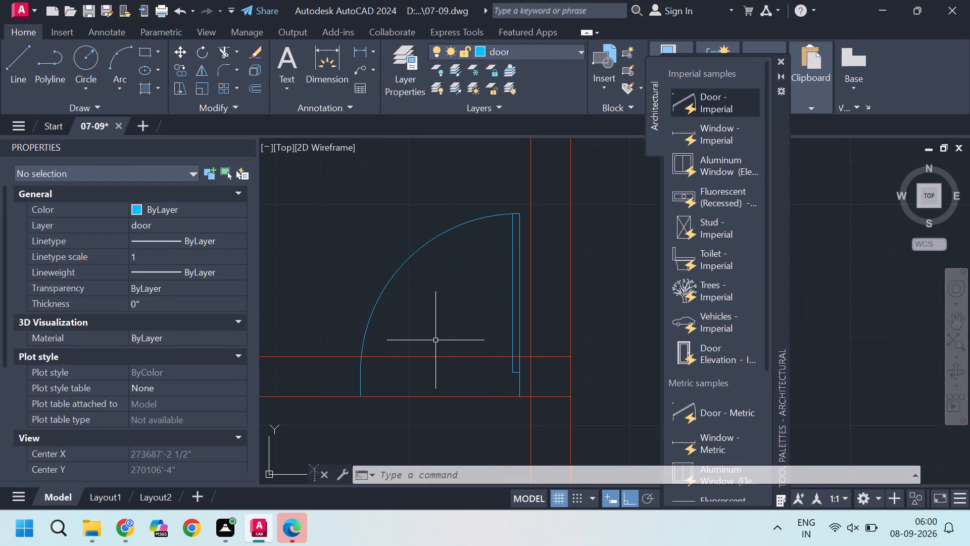
text(tr)
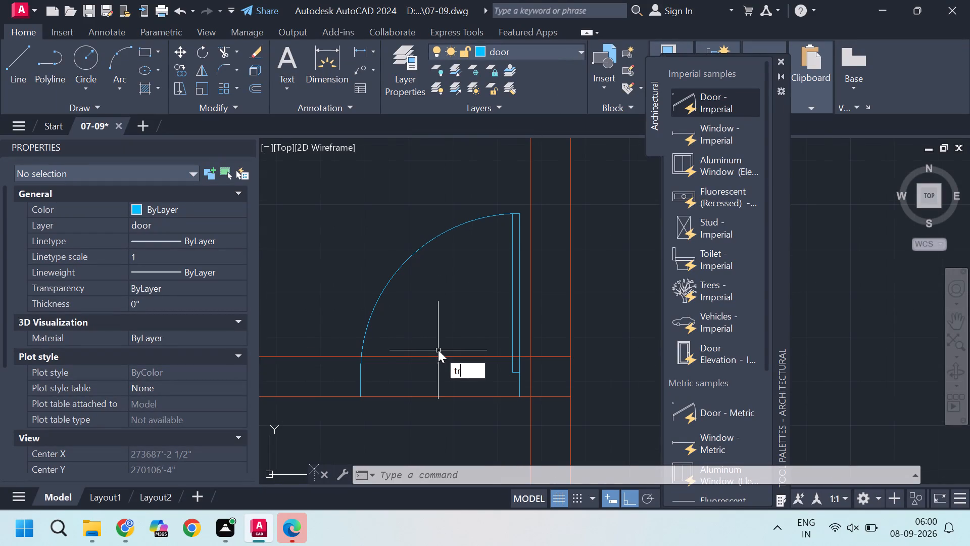
key(Return)
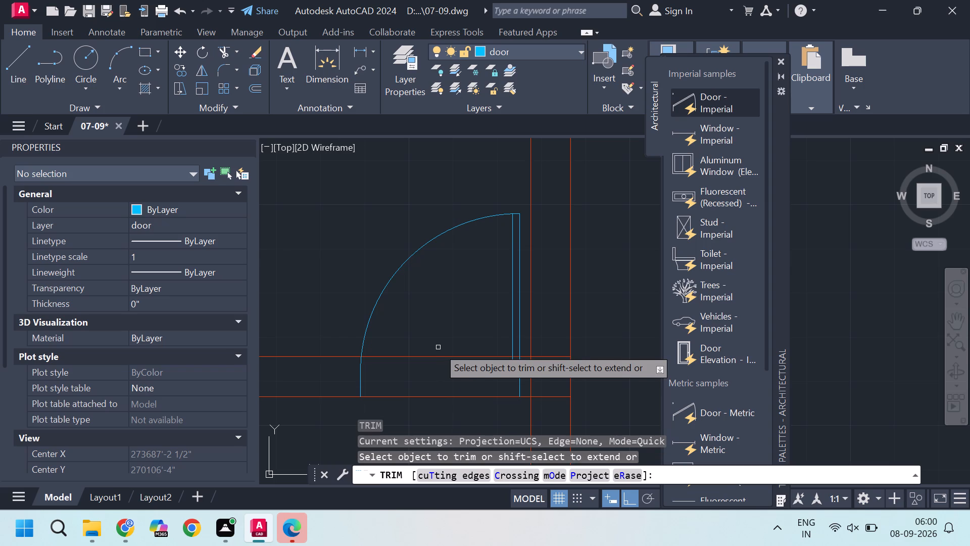
click(433, 340)
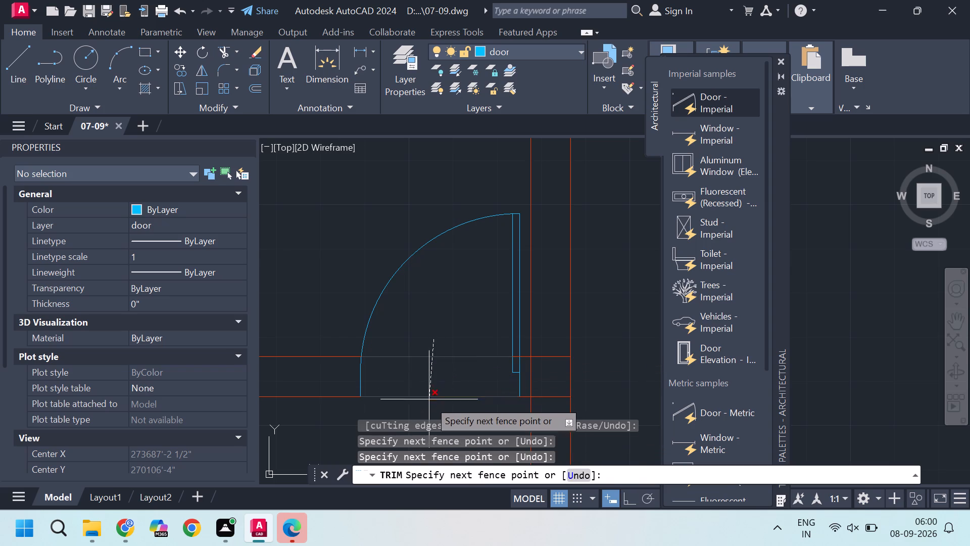
click(429, 402)
scroll(554, 351, up, 2)
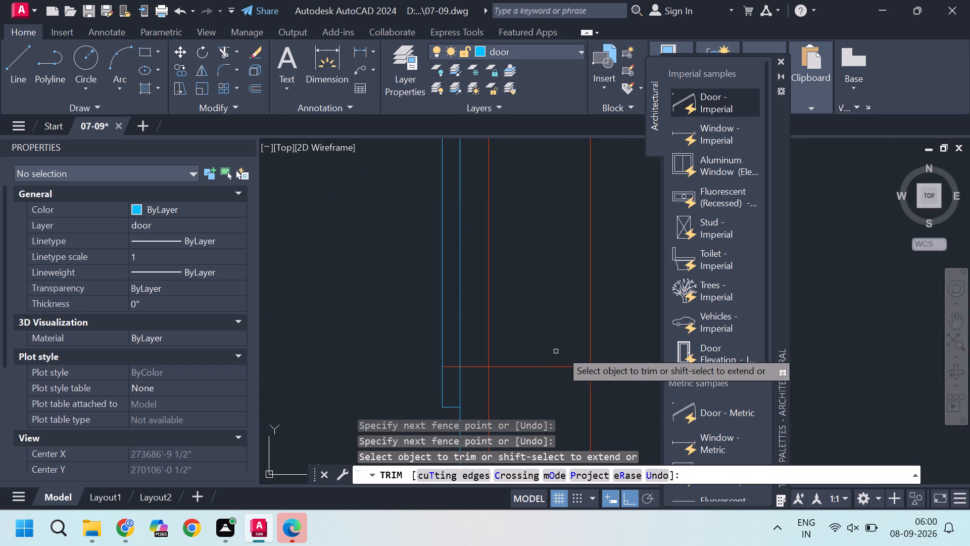
scroll(421, 368, up, 2)
click(505, 367)
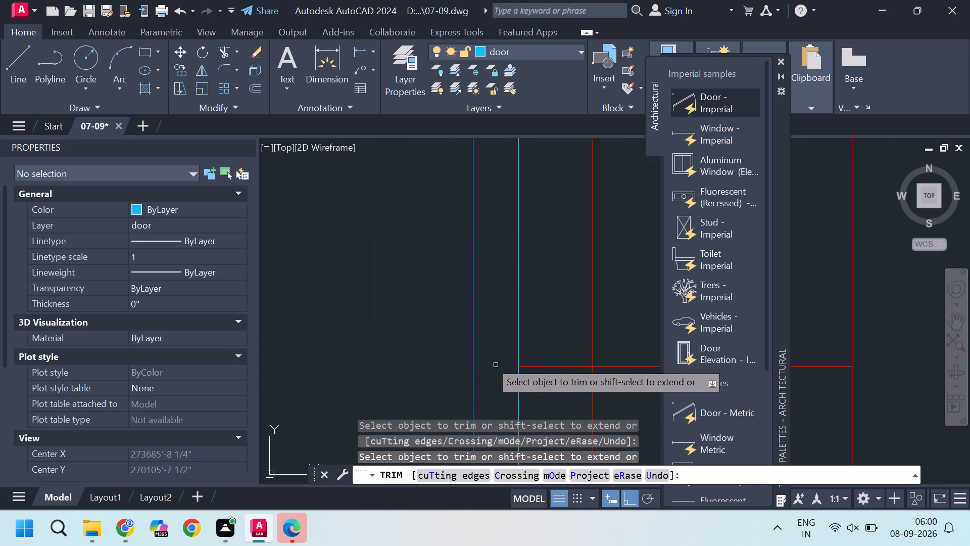
Trim the wall stubs inside the outer wall's thickness beside the corner door, and the inner wall face between them.
scroll(487, 357, down, 4)
scroll(438, 357, down, 2)
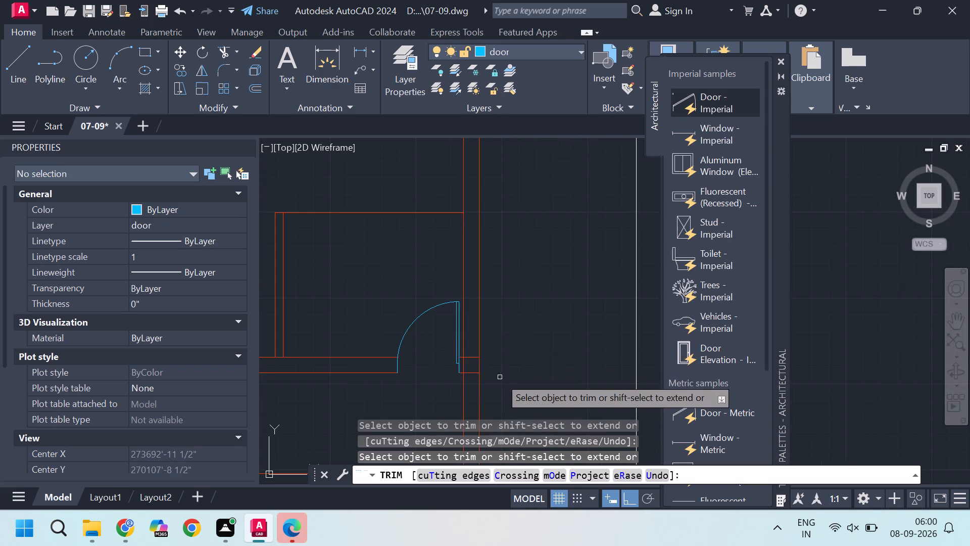
scroll(493, 373, up, 2)
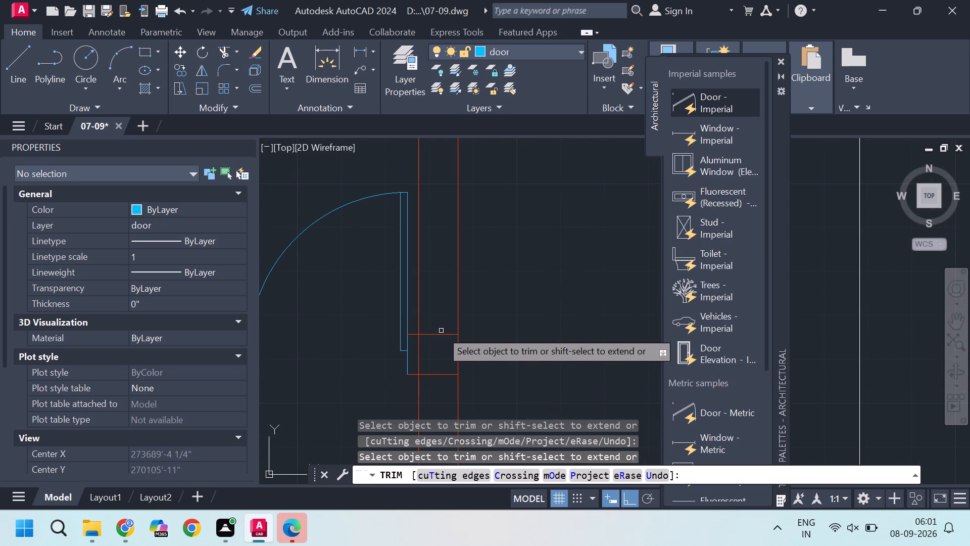
click(439, 331)
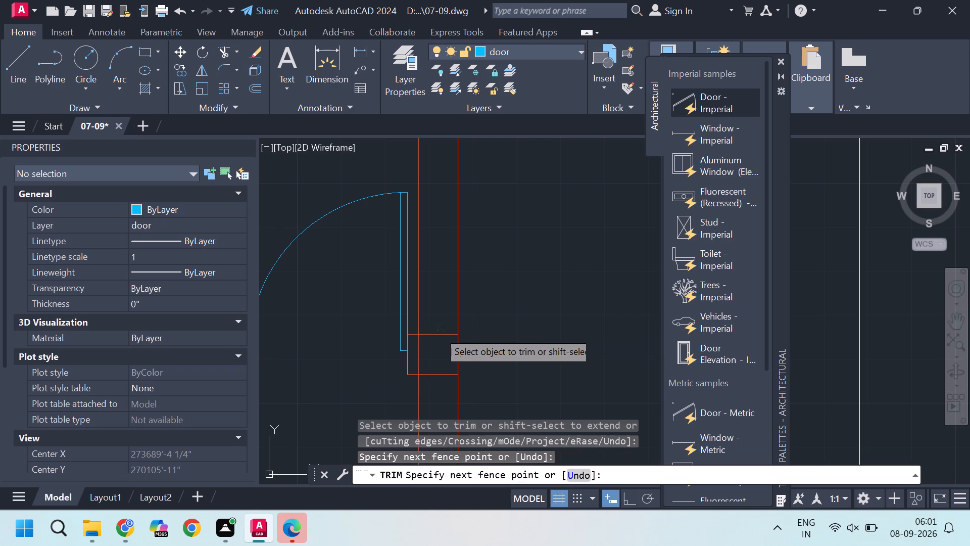
click(434, 385)
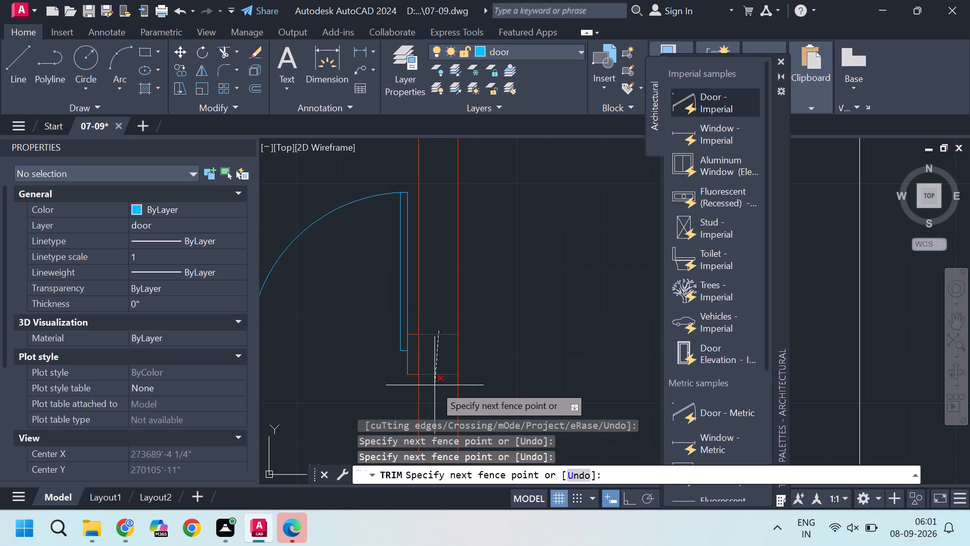
click(420, 358)
scroll(443, 366, down, 3)
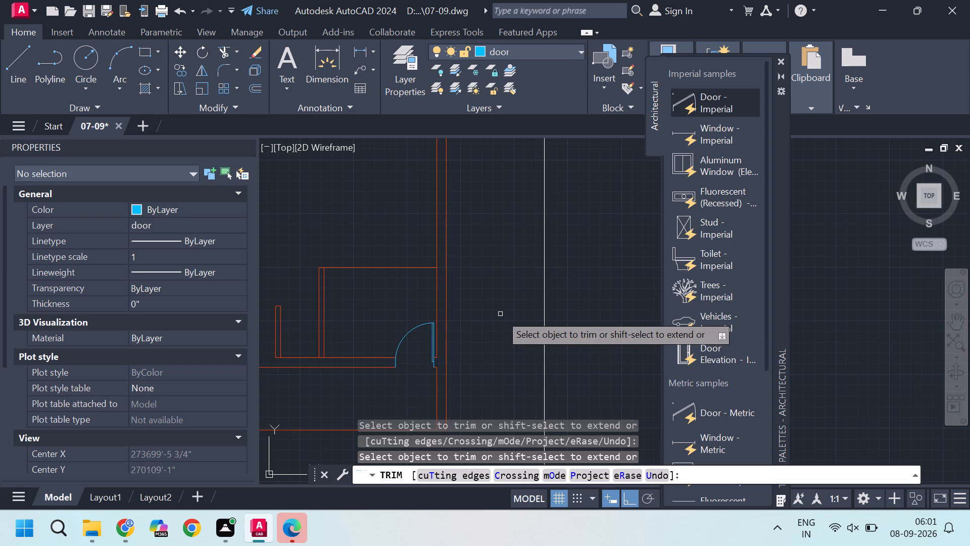
scroll(379, 298, down, 2)
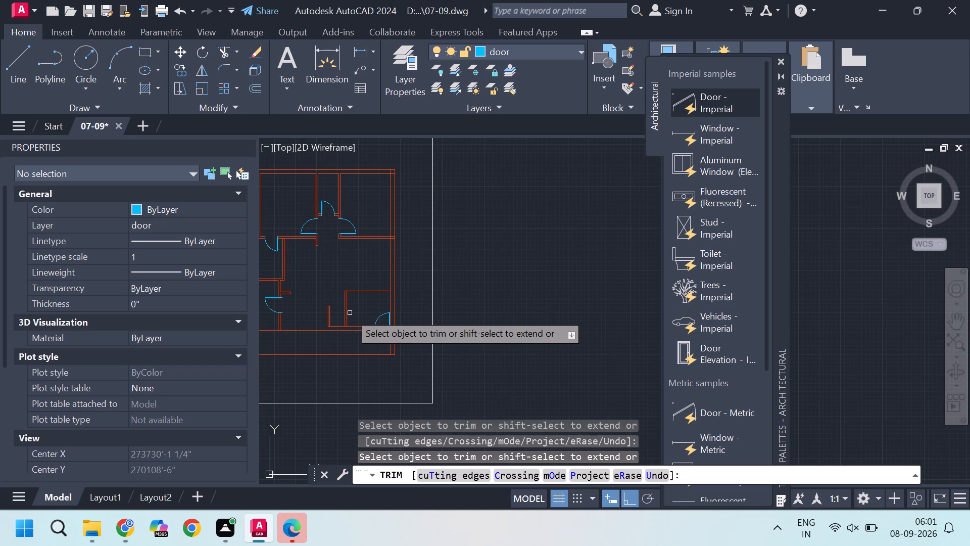
key(Escape)
key(Escape)
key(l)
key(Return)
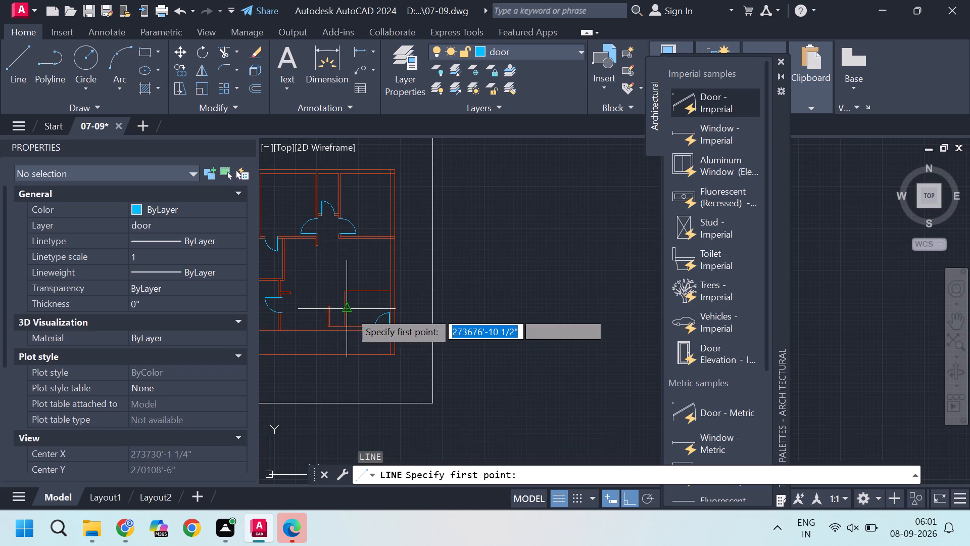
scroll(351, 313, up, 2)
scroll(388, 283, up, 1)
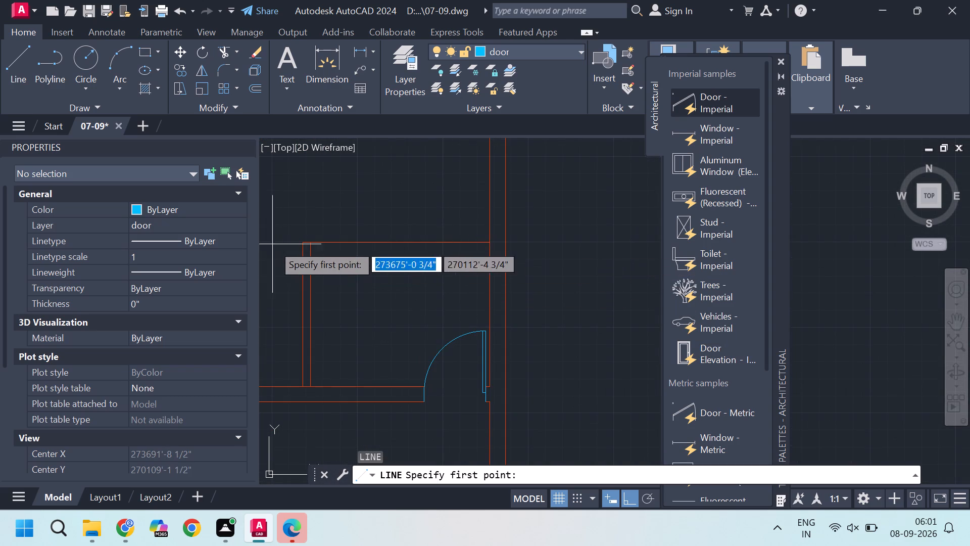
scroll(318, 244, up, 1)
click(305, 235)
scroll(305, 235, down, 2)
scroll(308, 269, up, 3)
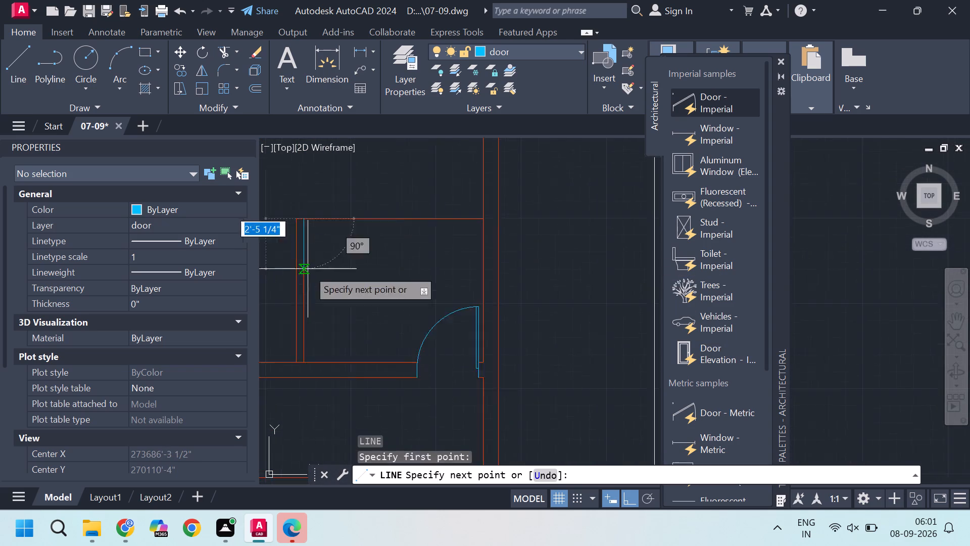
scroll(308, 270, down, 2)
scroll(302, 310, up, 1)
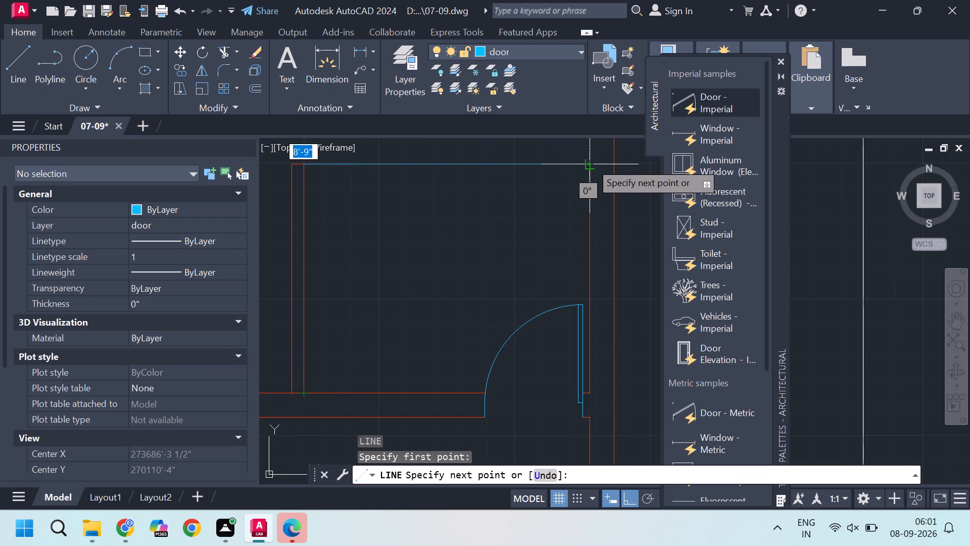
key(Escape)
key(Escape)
Examine the doors and remaining openings across the floor plan, focusing on the lower part of the right unit.
scroll(431, 266, down, 2)
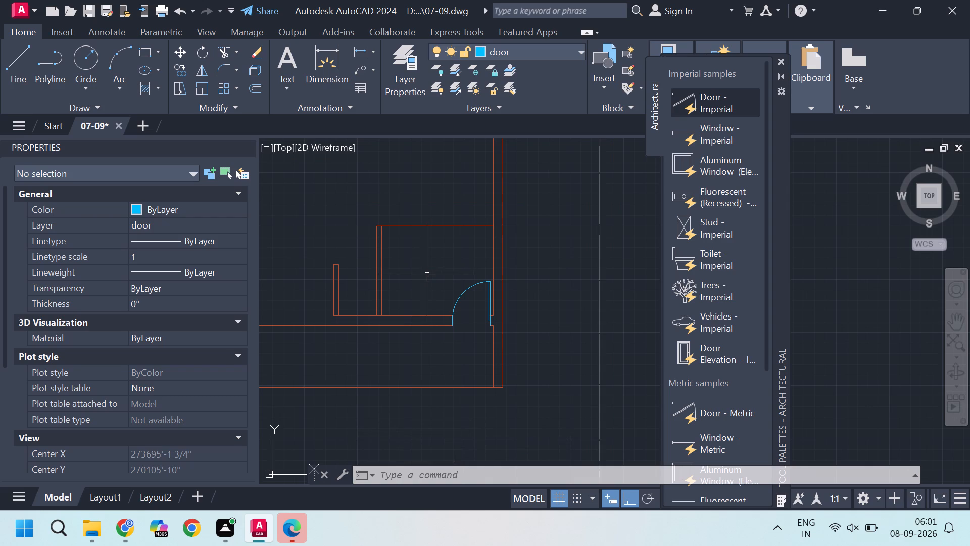
scroll(426, 272, down, 2)
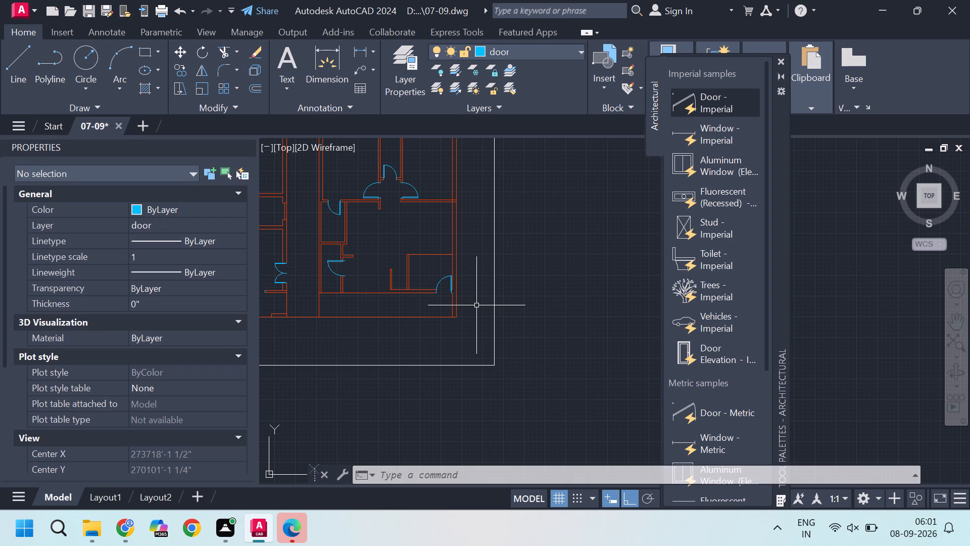
scroll(480, 305, down, 1)
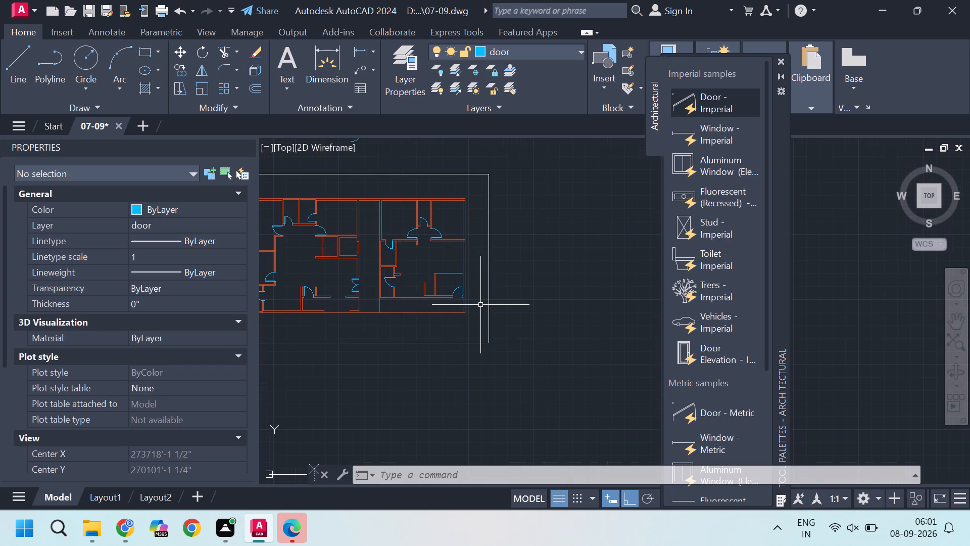
scroll(351, 315, up, 1)
middle_drag(354, 315, 387, 321)
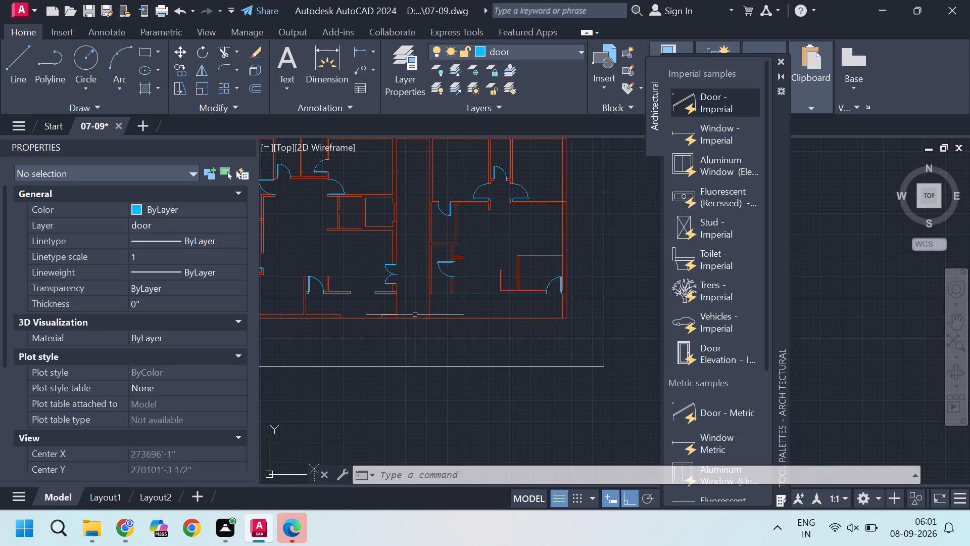
scroll(446, 327, down, 2)
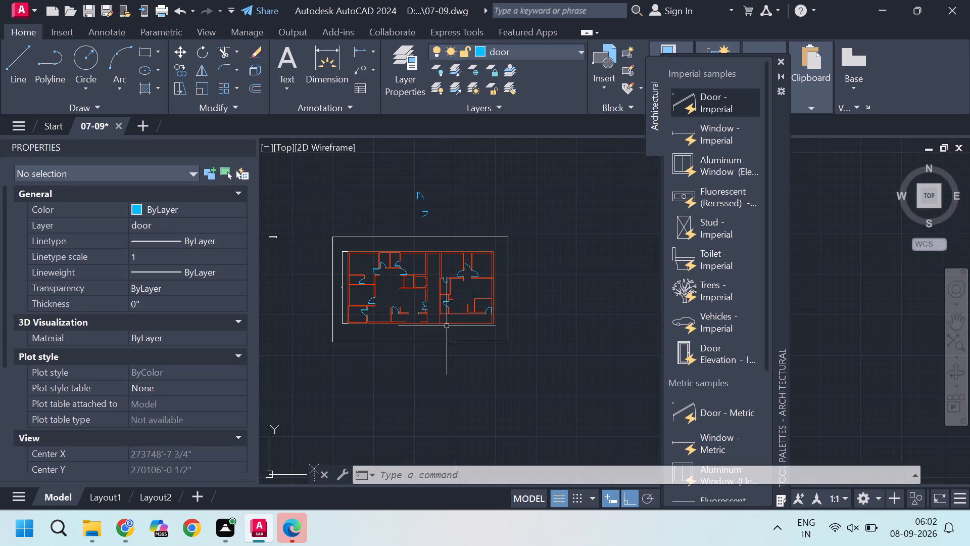
scroll(447, 326, up, 2)
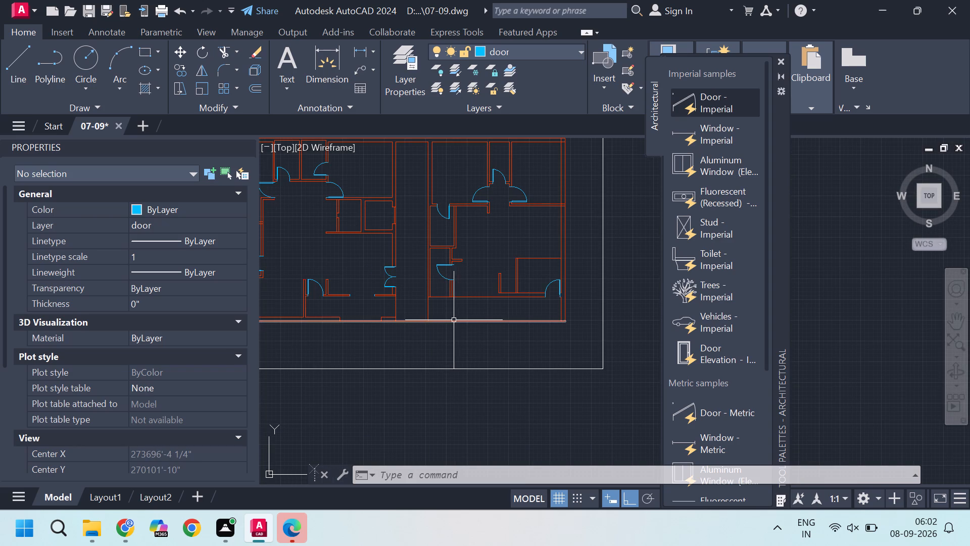
middle_drag(454, 320, 485, 339)
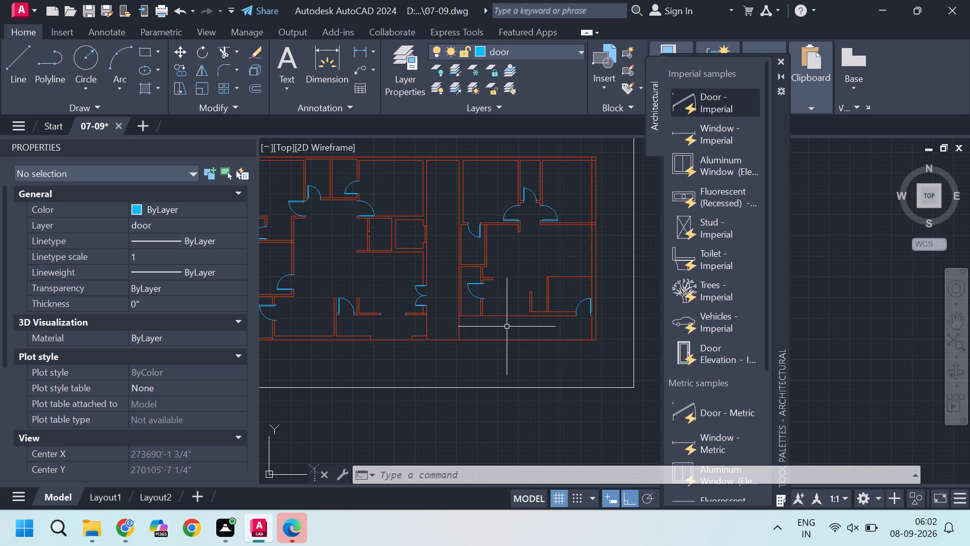
Draw a vertical line from the short partition's lower-left corner down to the wall line below, closing the wall end.
scroll(516, 315, up, 2)
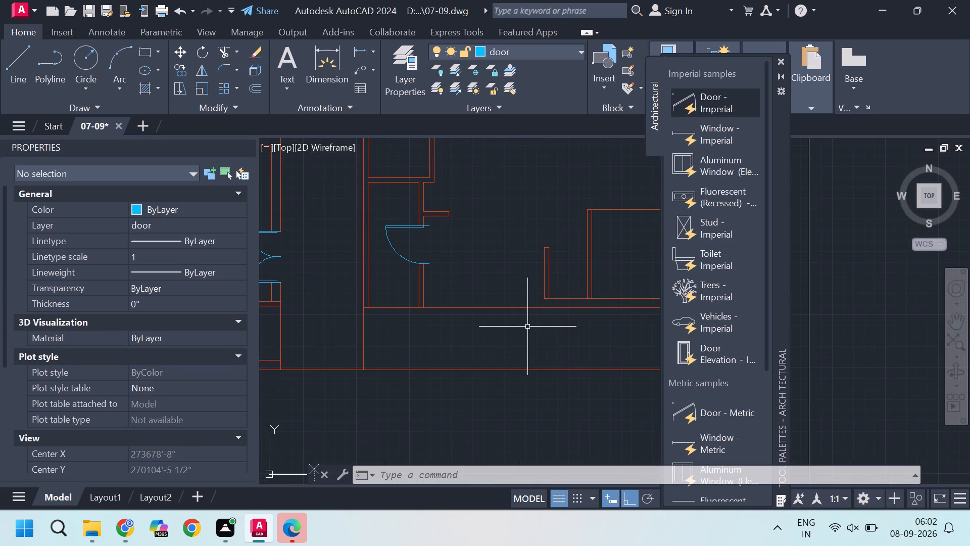
scroll(565, 291, up, 1)
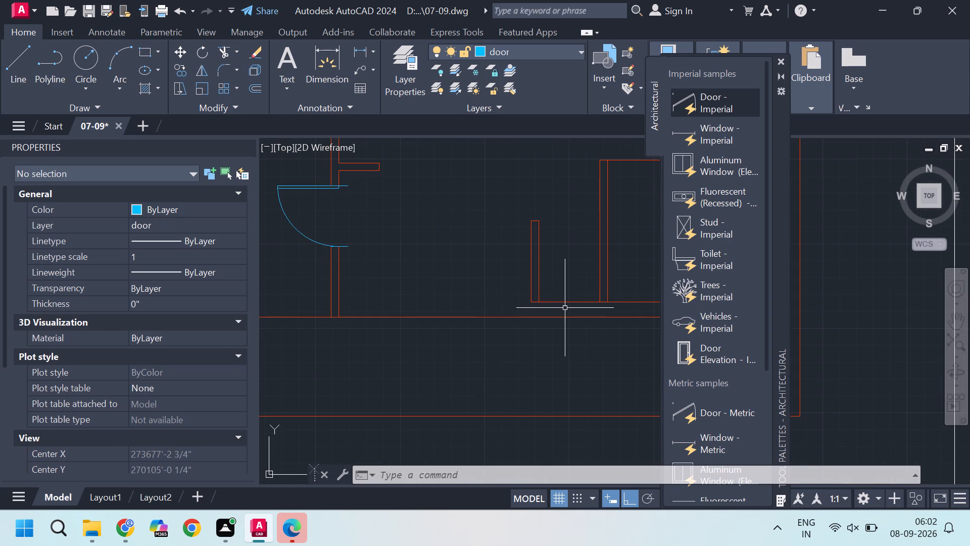
scroll(543, 307, up, 1)
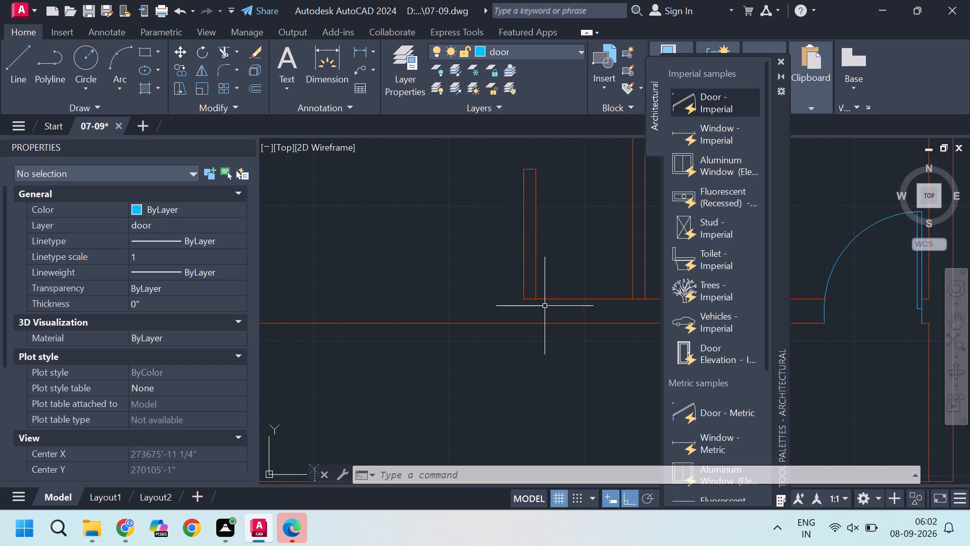
scroll(546, 304, down, 2)
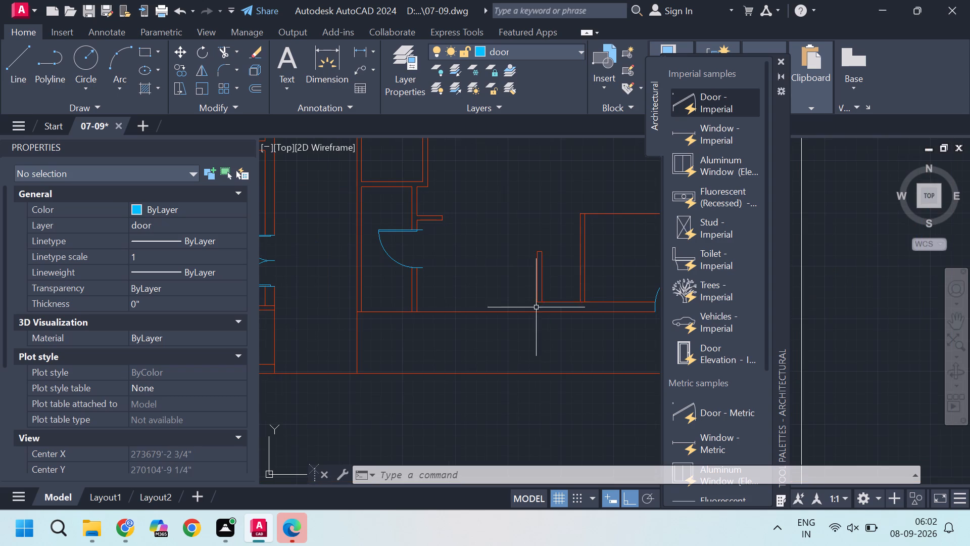
scroll(432, 292, up, 1)
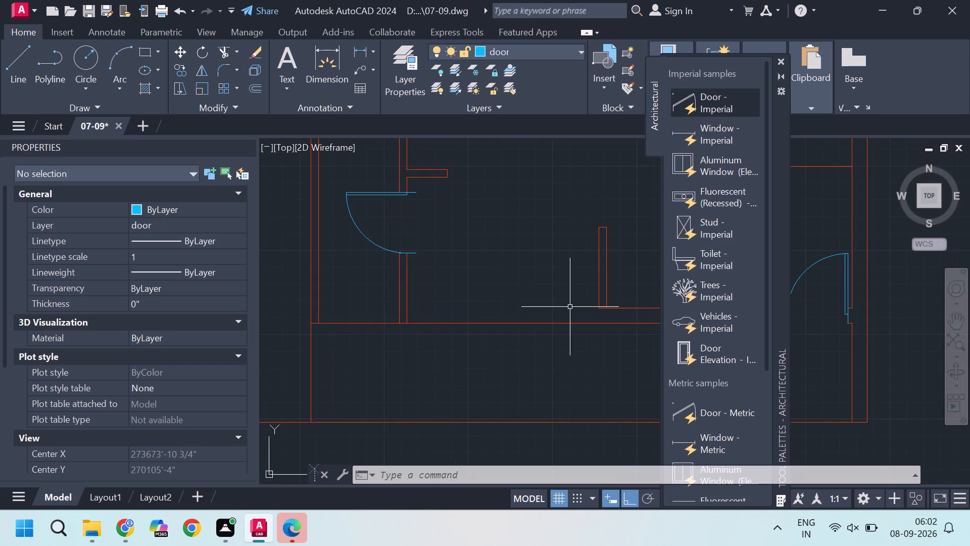
middle_drag(570, 308, 480, 309)
scroll(520, 311, up, 2)
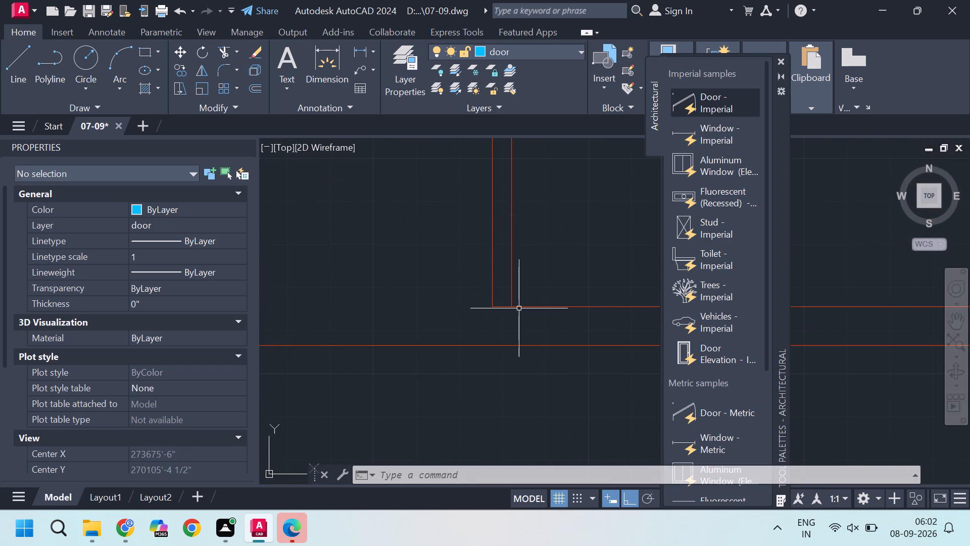
key(l)
key(Return)
scroll(506, 303, up, 3)
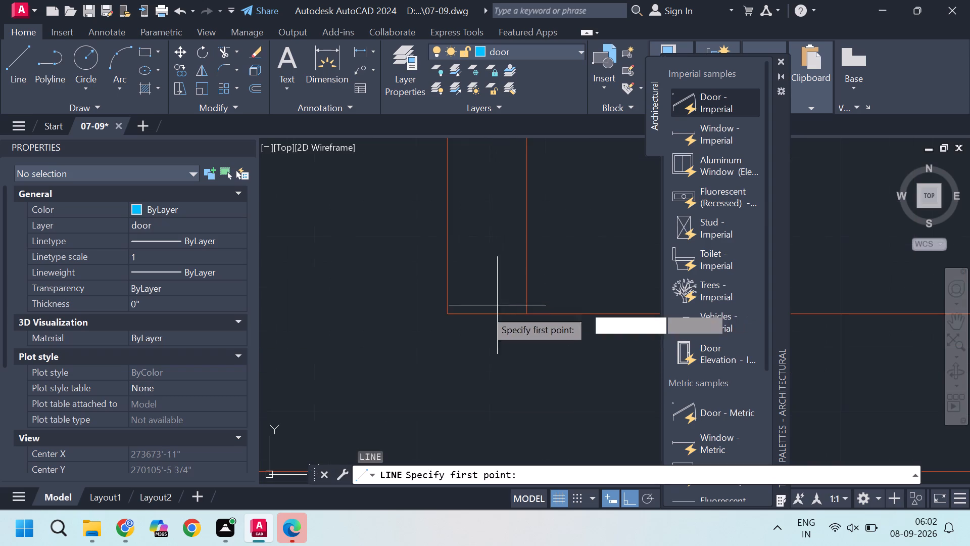
click(445, 311)
scroll(445, 311, down, 3)
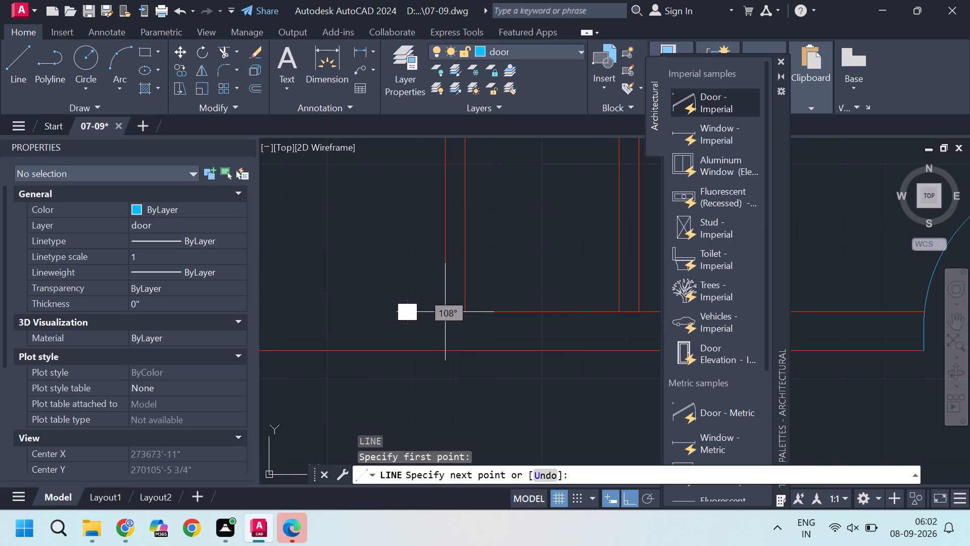
click(445, 349)
key(Escape)
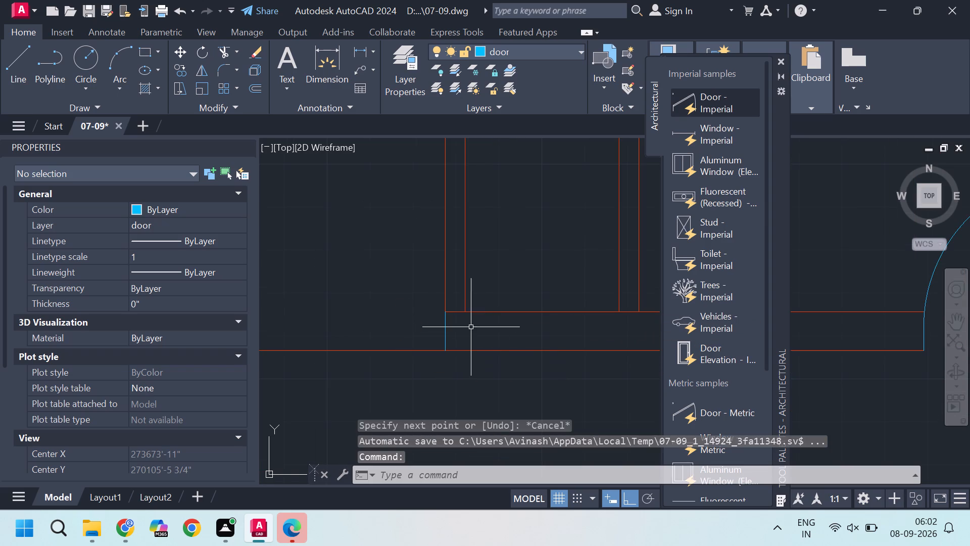
Draw a horizontal line about 9'-6" long from the midpoint of the new wall-end line leftward to the vertical wall face below the door.
key(l)
key(Return)
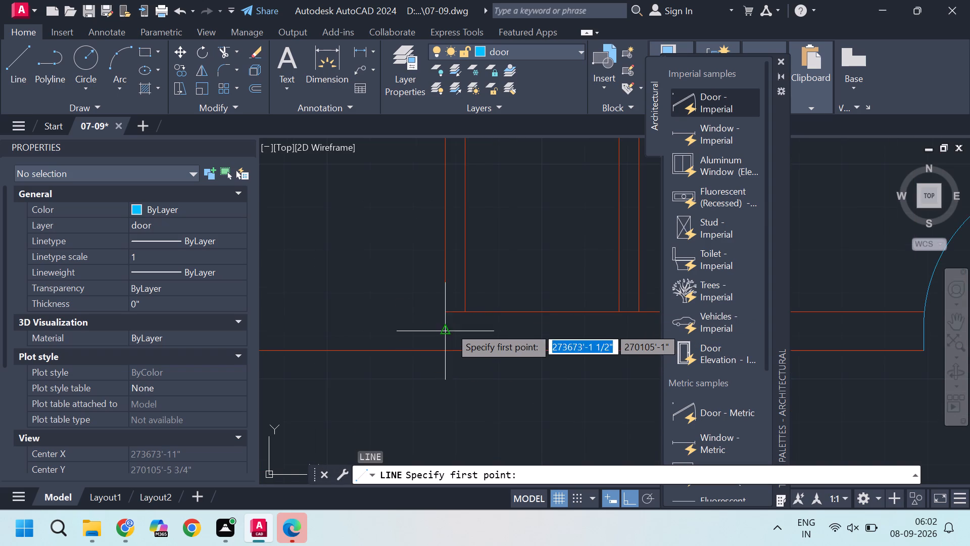
click(447, 329)
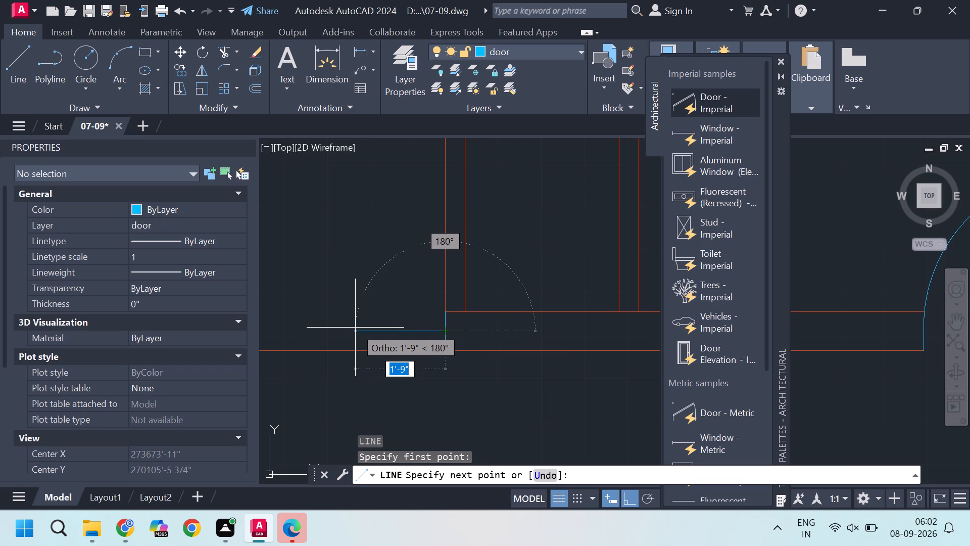
middle_drag(356, 328, 453, 344)
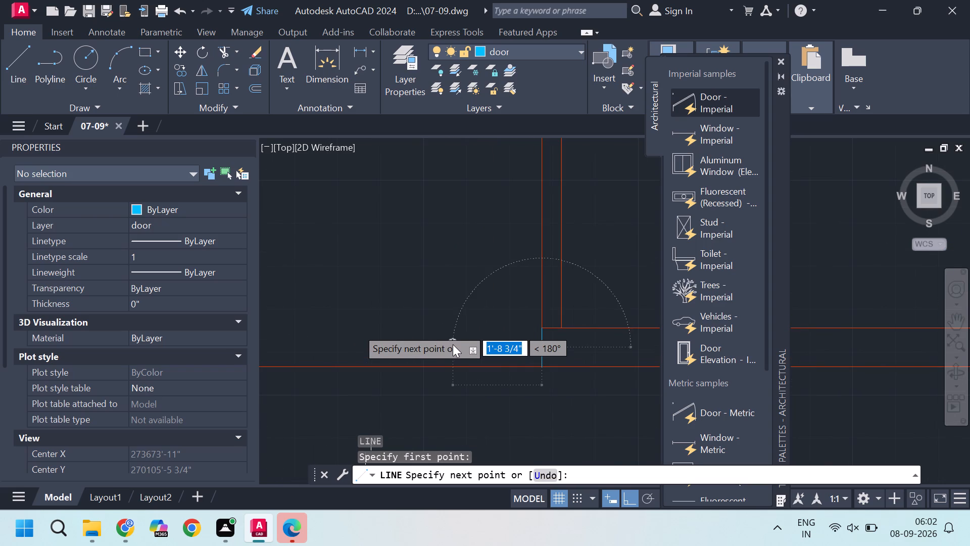
scroll(453, 344, down, 5)
scroll(353, 322, up, 2)
scroll(327, 326, down, 2)
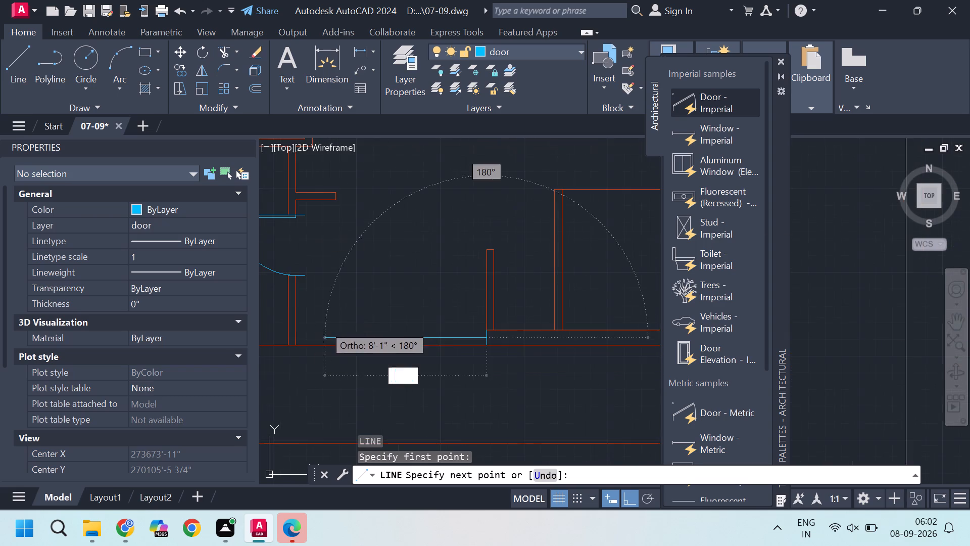
click(300, 336)
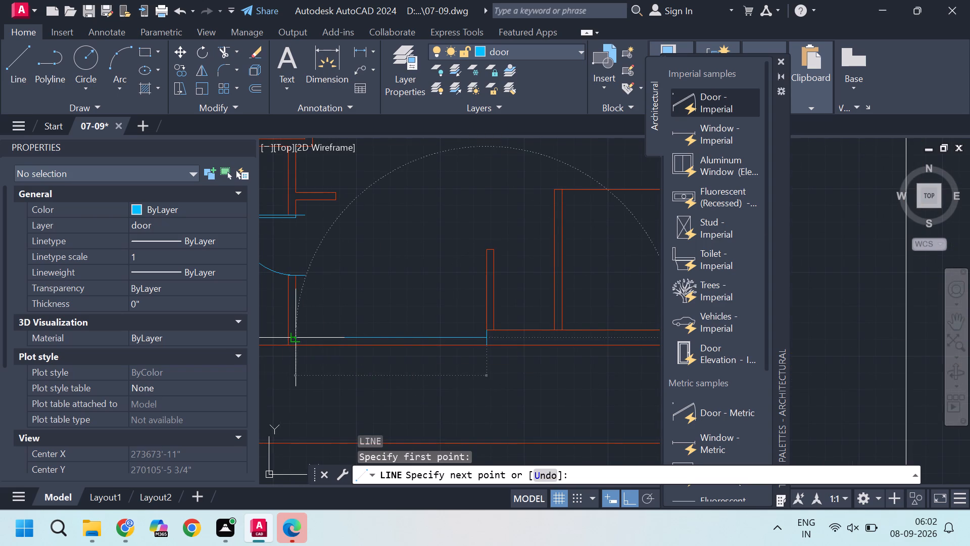
key(Escape)
key(Escape)
Move the new horizontal line and the short vertical wall-end line from the door layer to the wall layer.
scroll(324, 331, up, 1)
scroll(332, 330, down, 1)
scroll(444, 334, up, 3)
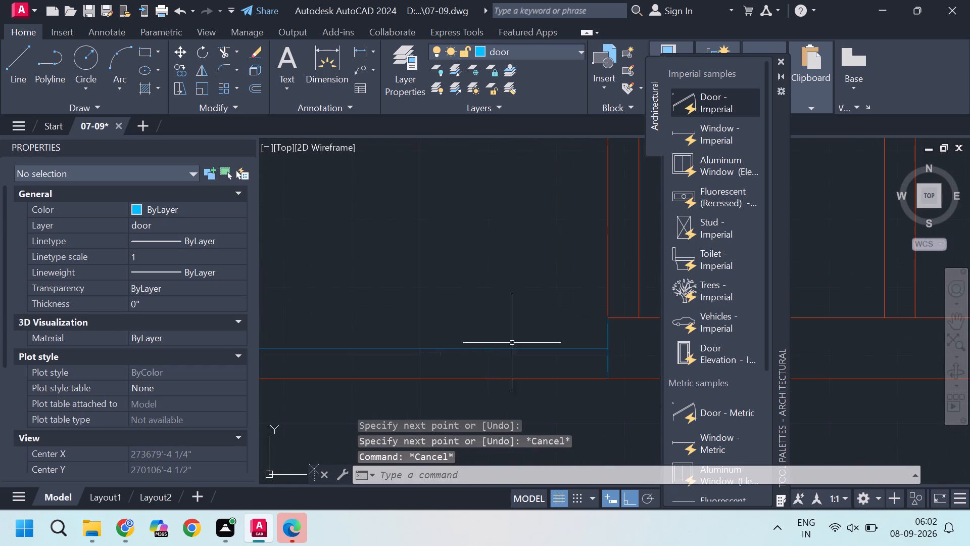
click(503, 347)
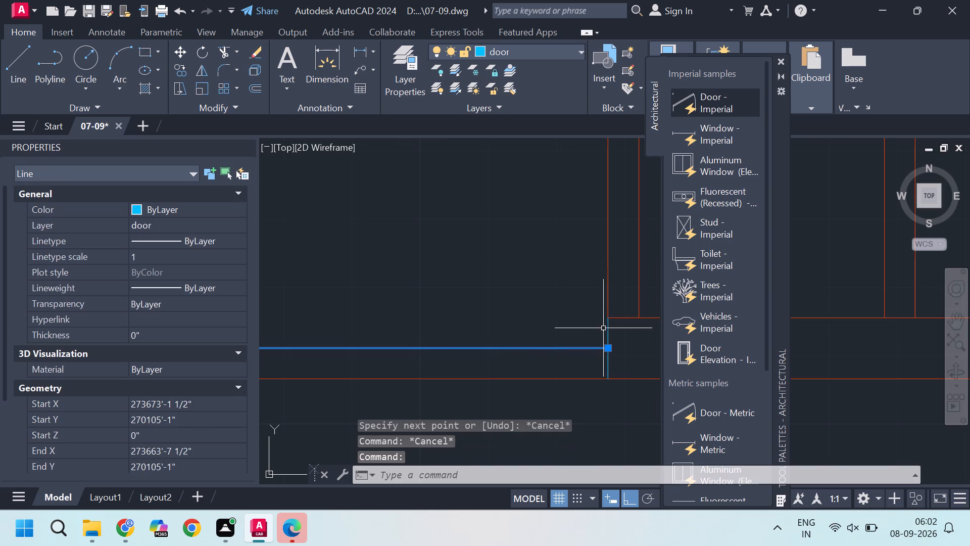
click(610, 329)
click(176, 226)
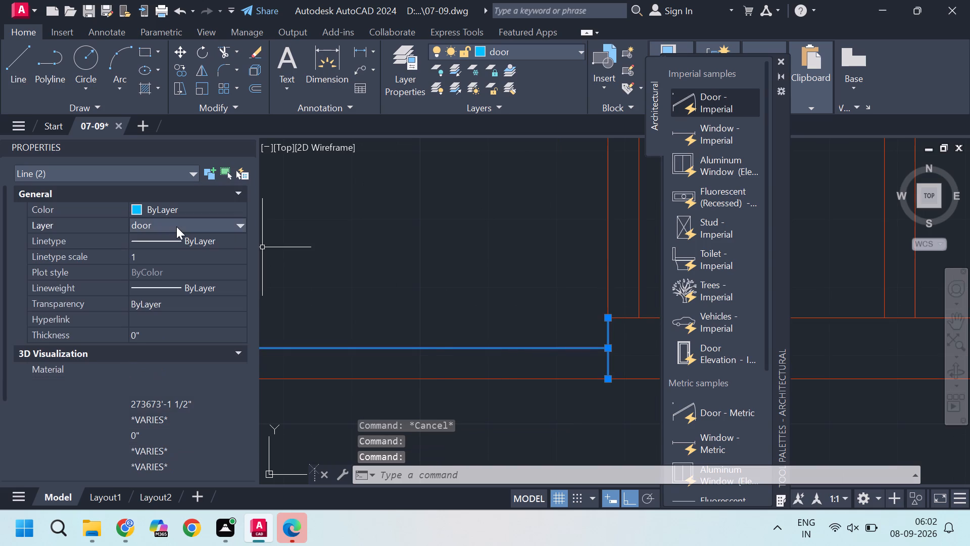
click(176, 226)
click(141, 321)
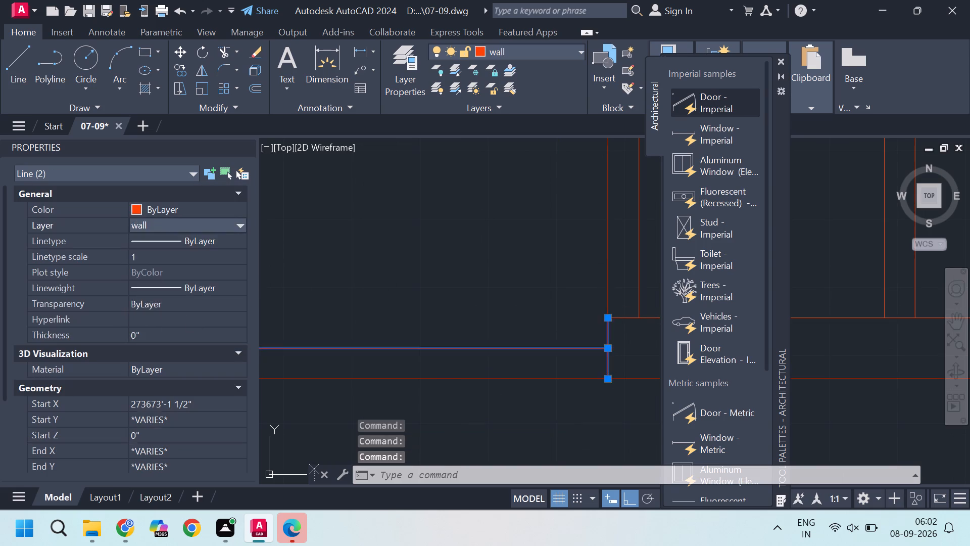
key(Escape)
Trim the vertical wall stubs at both ends of the new horizontal line, between it and the wall line below.
scroll(446, 265, down, 3)
scroll(497, 287, up, 1)
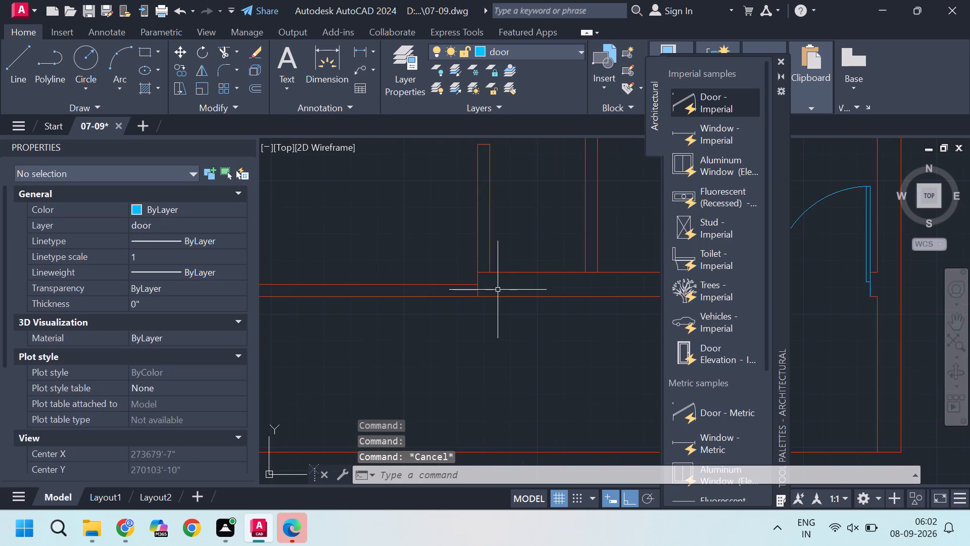
scroll(493, 291, up, 1)
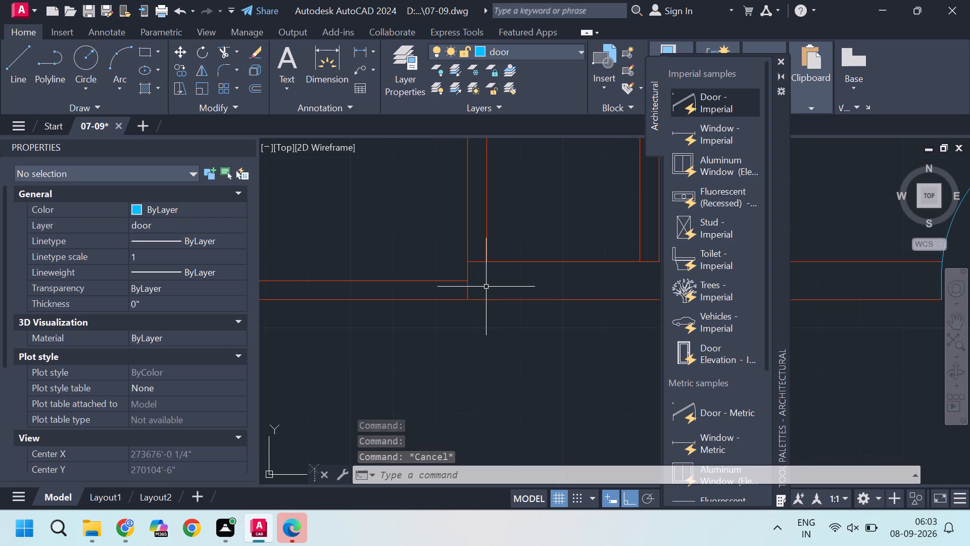
scroll(490, 289, down, 2)
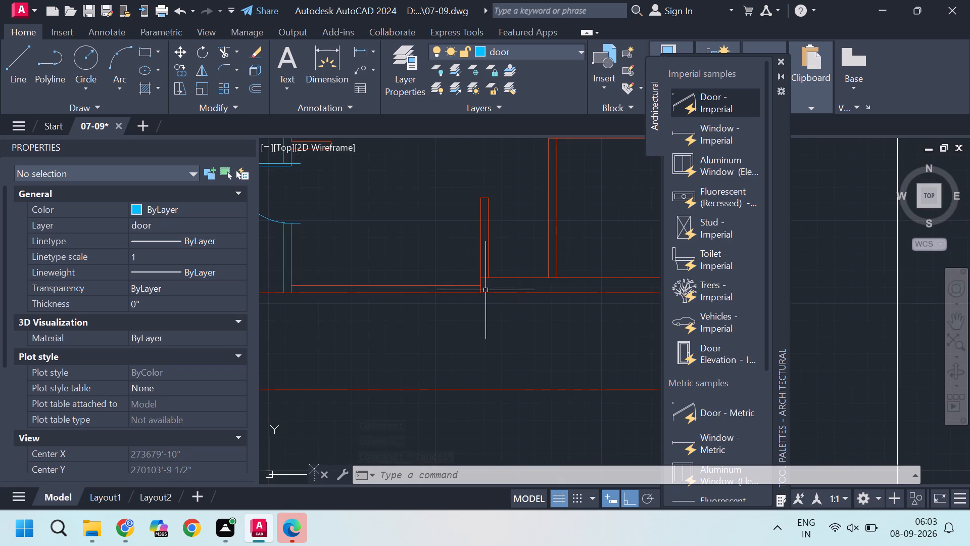
scroll(484, 289, up, 4)
key(Escape)
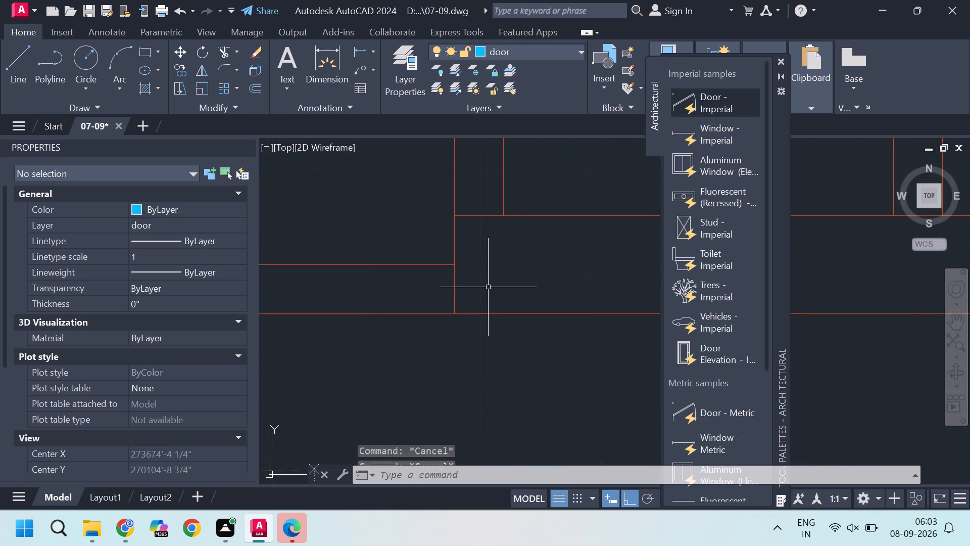
text(tr)
key(Return)
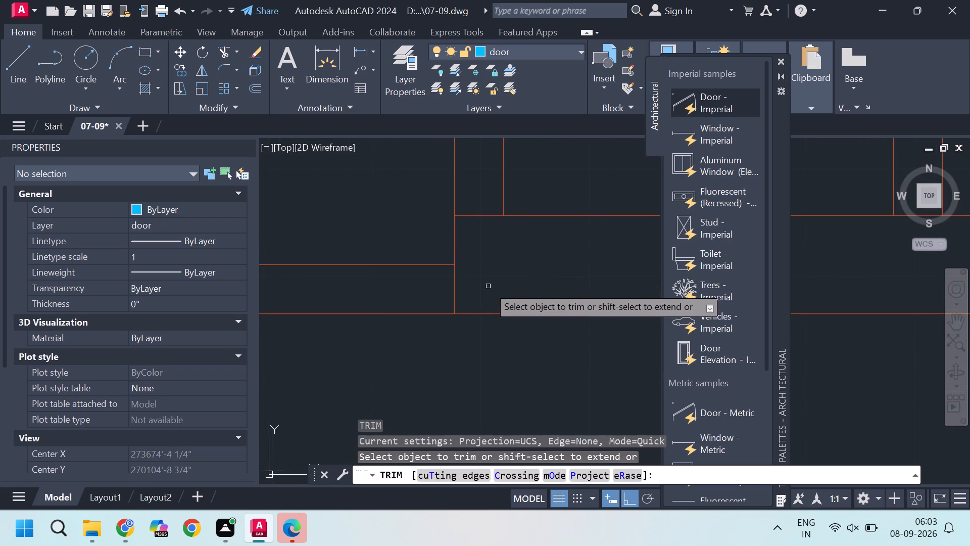
click(474, 289)
click(444, 290)
scroll(444, 290, down, 3)
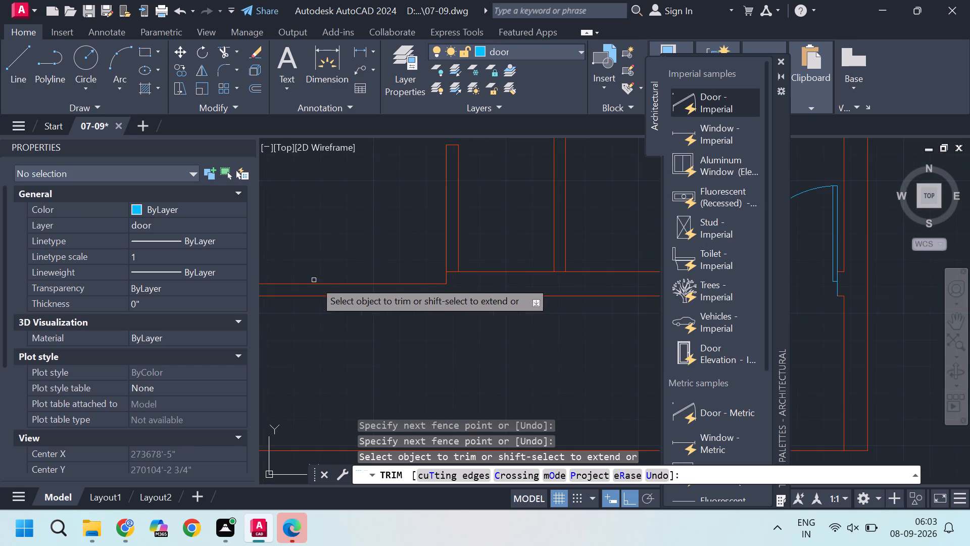
middle_drag(323, 282, 563, 304)
scroll(369, 296, up, 2)
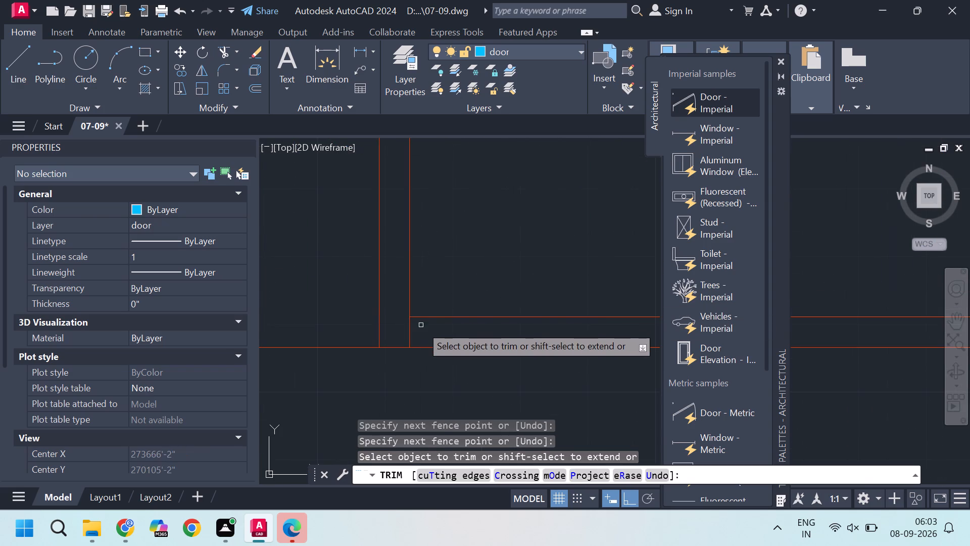
click(420, 330)
click(398, 329)
key(Escape)
Trim the inner wall lines that cross inside the wall thickness at the right unit's upper-right exterior corner.
scroll(399, 329, down, 4)
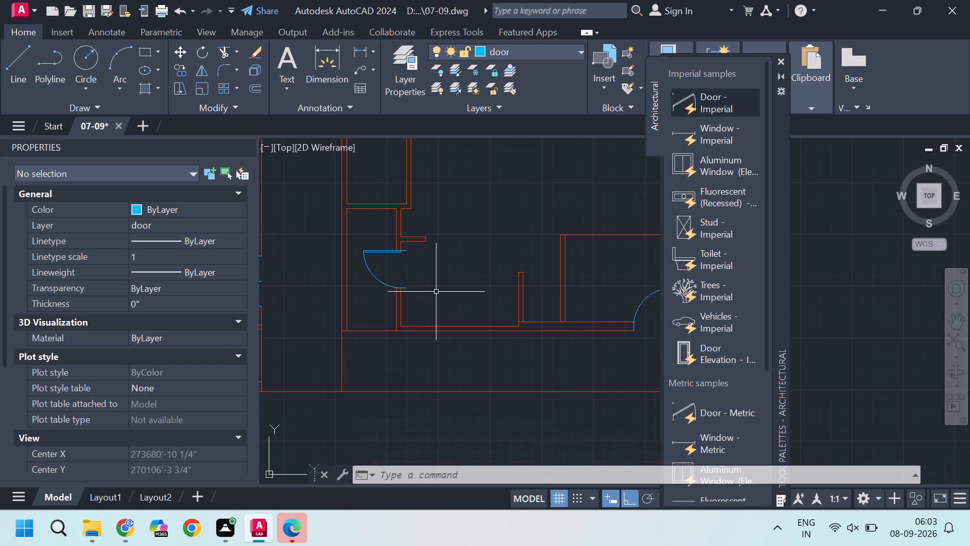
scroll(431, 289, down, 3)
scroll(462, 257, up, 1)
middle_drag(451, 264, 468, 284)
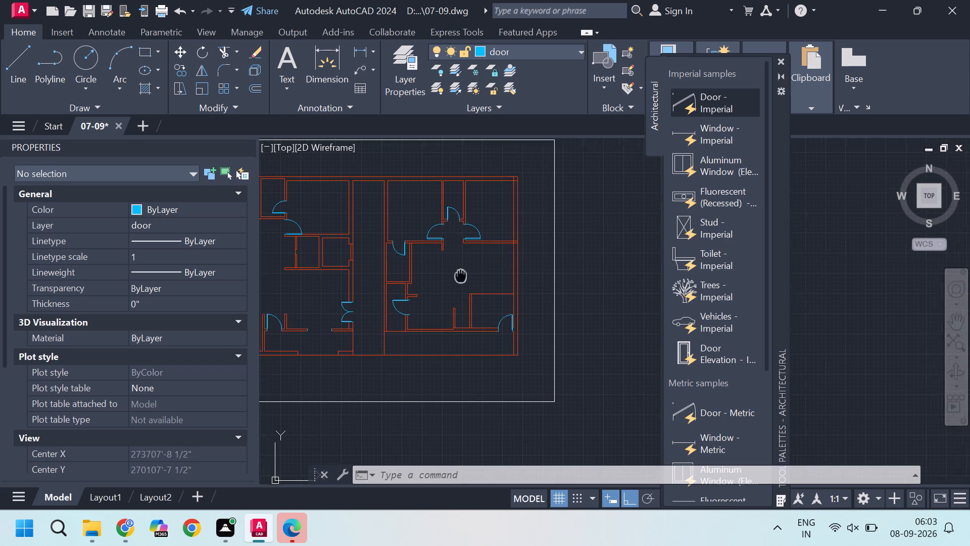
middle_drag(468, 284, 472, 287)
scroll(472, 287, down, 1)
scroll(517, 222, up, 3)
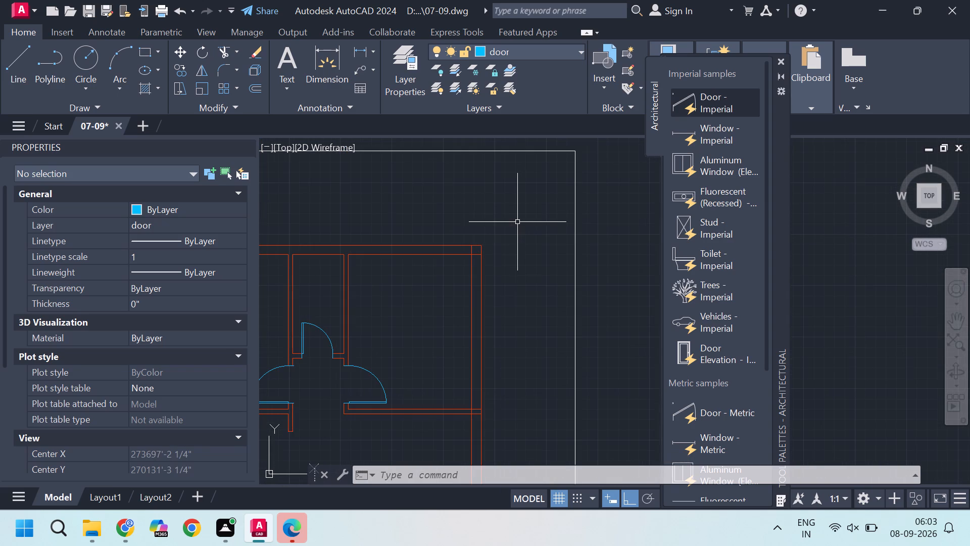
text(tr)
key(Return)
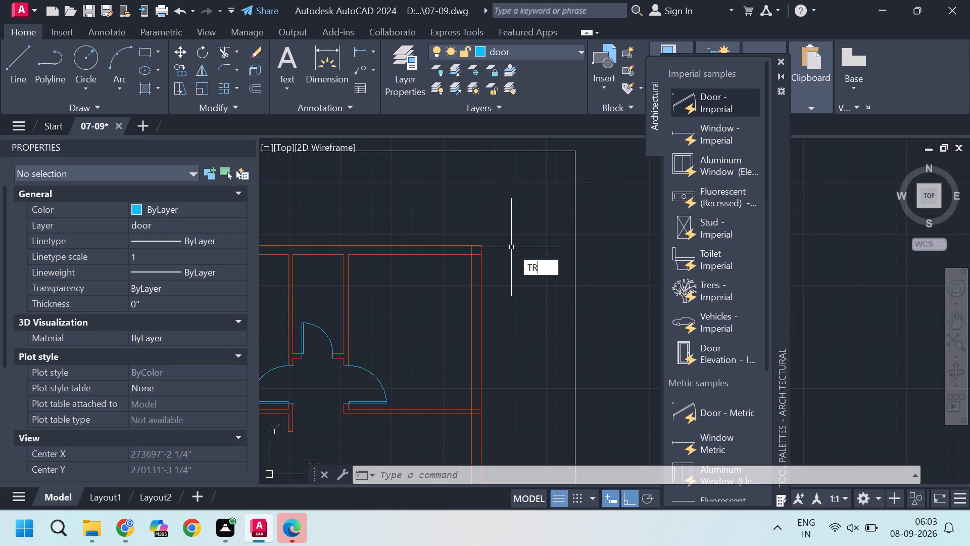
scroll(507, 242, up, 2)
scroll(407, 260, up, 2)
click(408, 265)
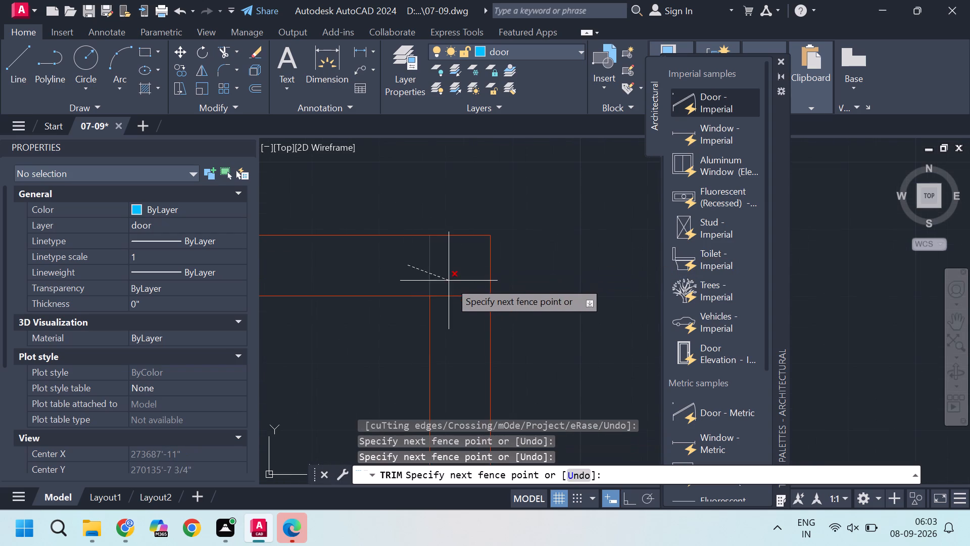
click(456, 304)
Examine the wall corners, junctions and door openings across both units, and the spare door blocks above the plan.
scroll(461, 289, down, 9)
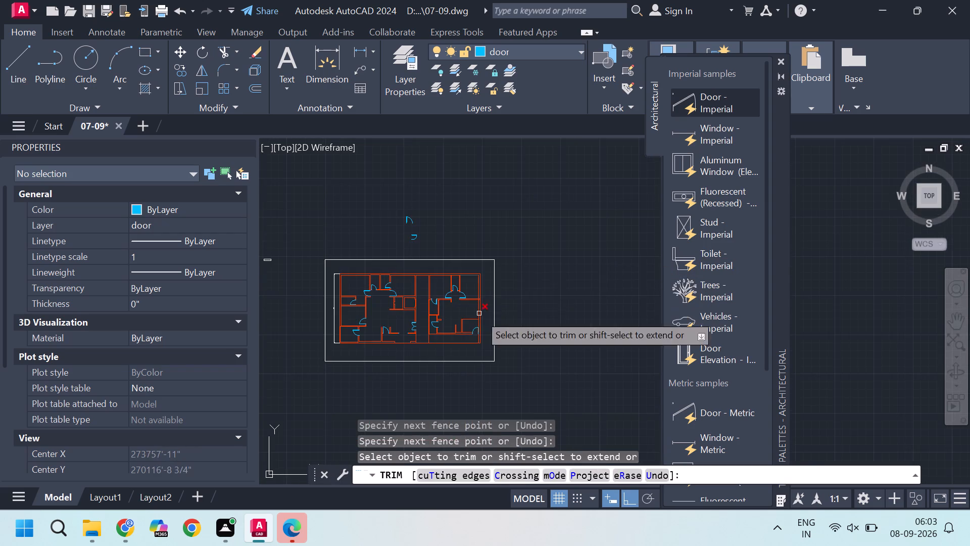
scroll(486, 338, up, 3)
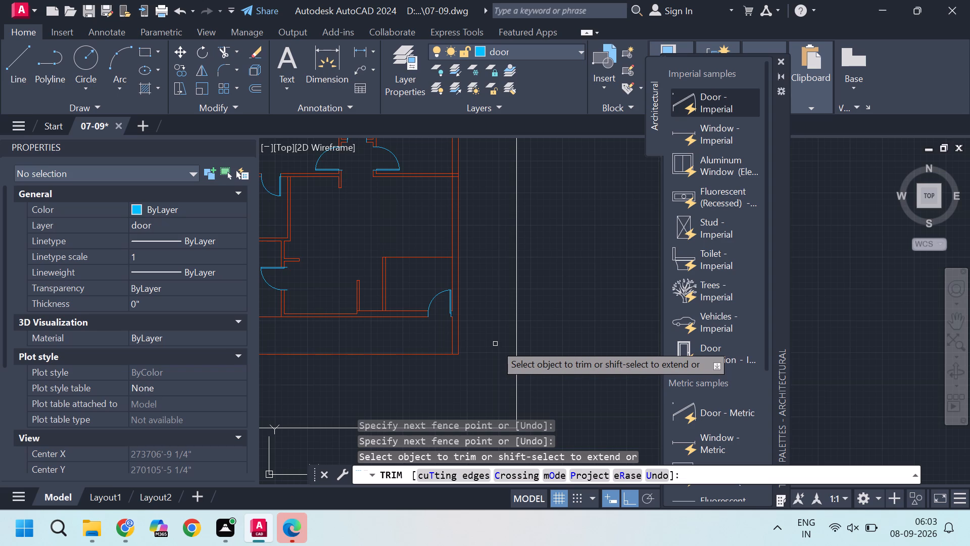
scroll(495, 344, down, 3)
scroll(370, 281, up, 4)
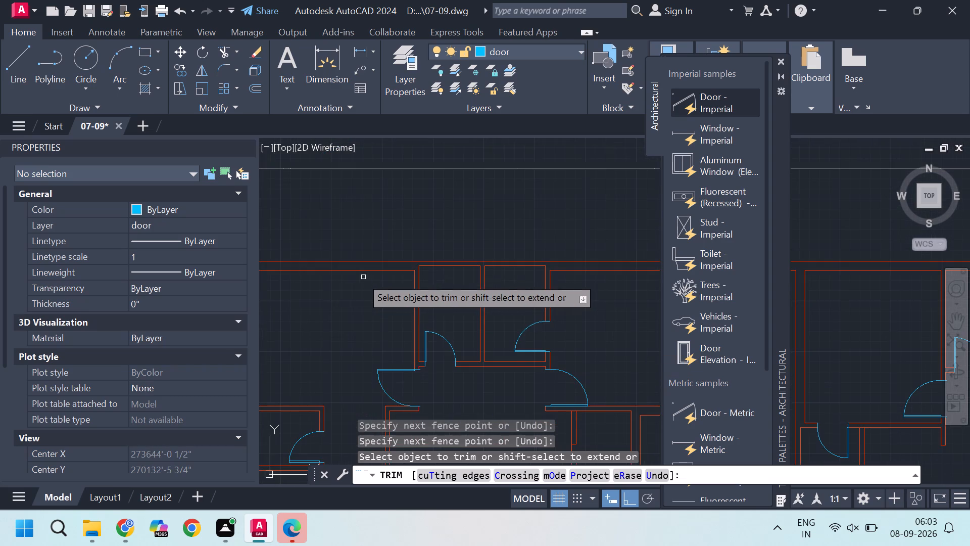
scroll(314, 271, down, 2)
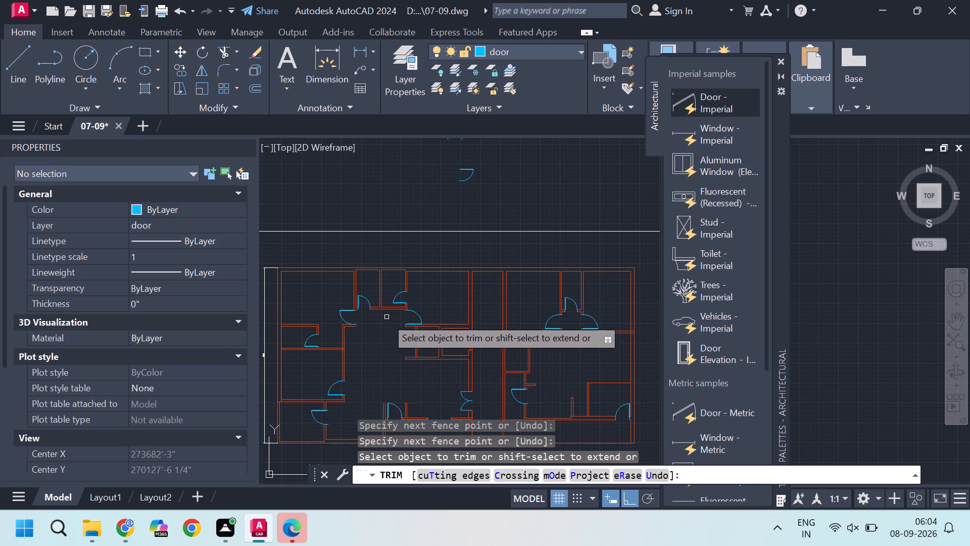
scroll(381, 315, down, 2)
scroll(343, 320, up, 3)
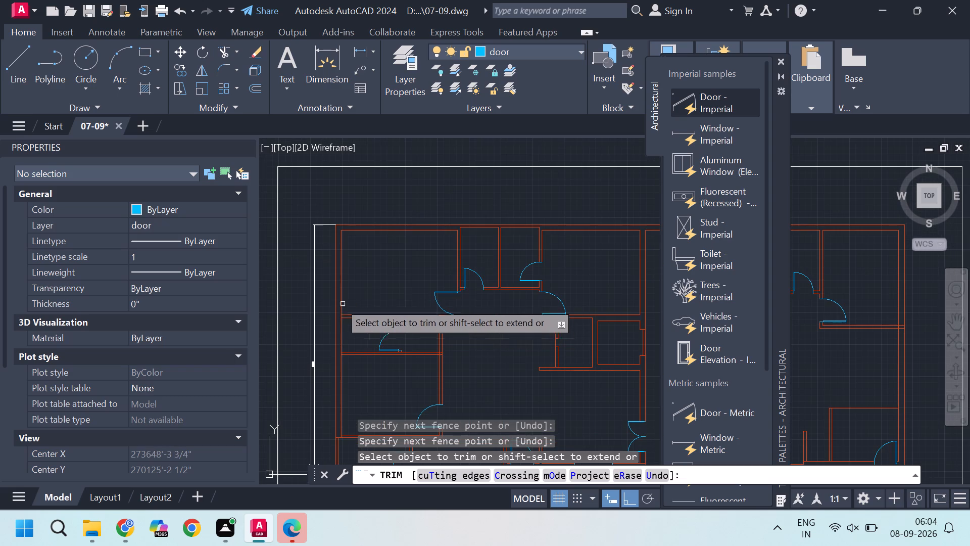
scroll(308, 355, up, 4)
scroll(330, 308, down, 2)
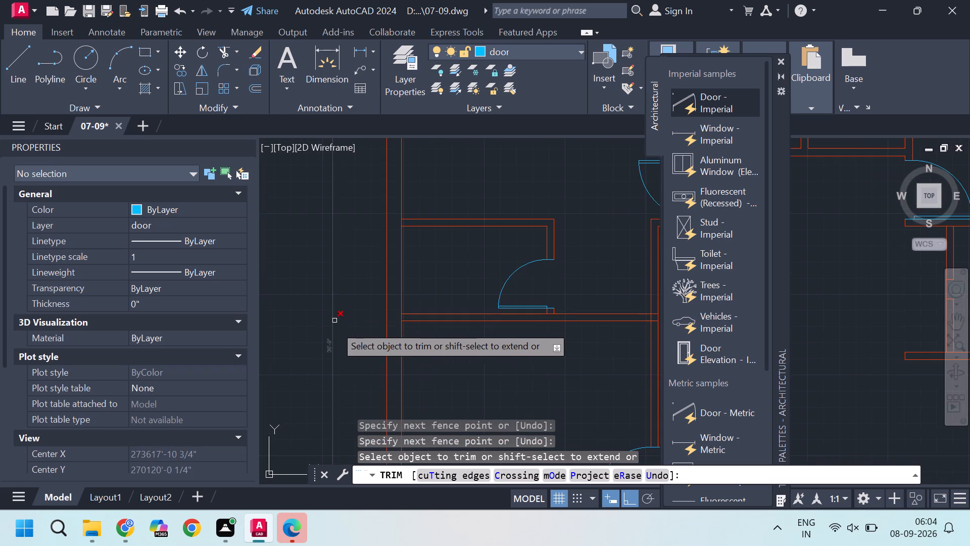
scroll(331, 344, up, 2)
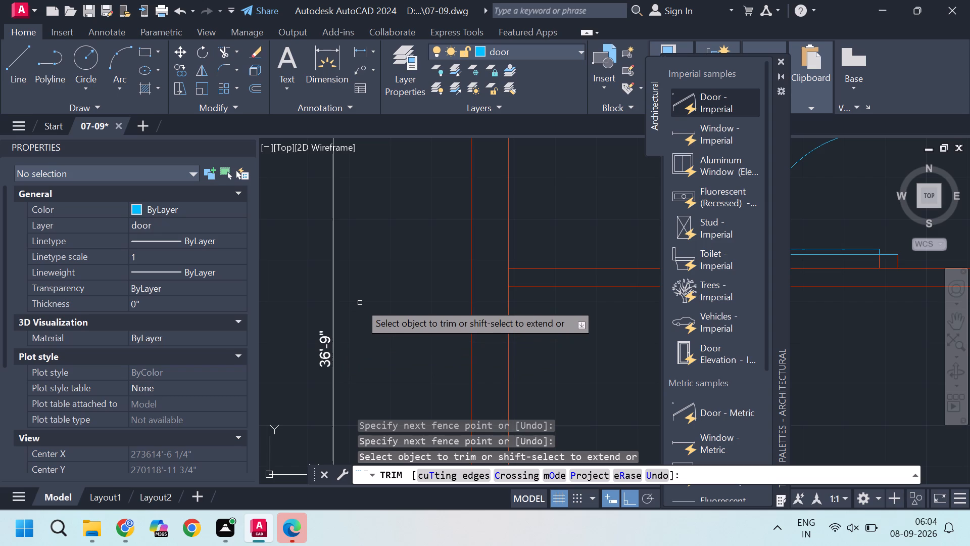
scroll(360, 302, down, 2)
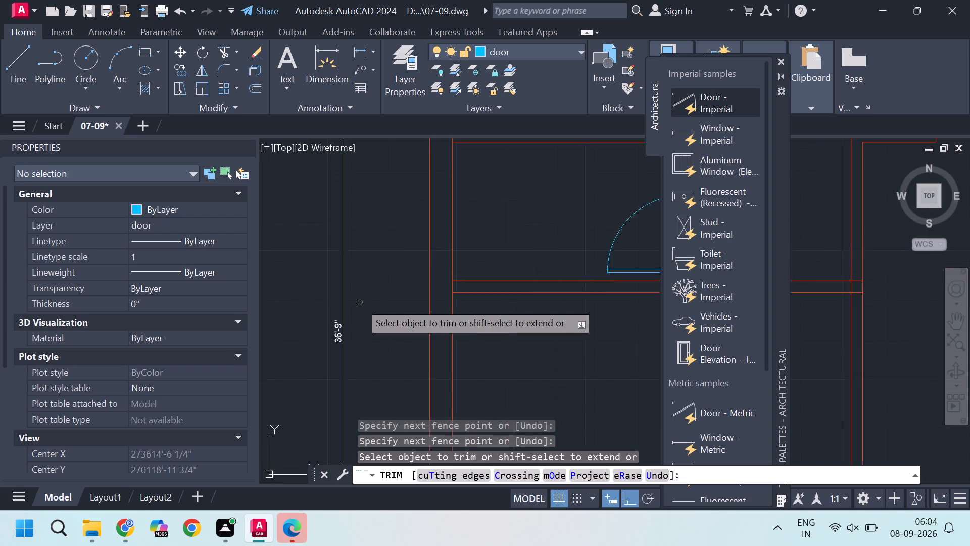
scroll(360, 302, down, 1)
scroll(311, 320, down, 3)
scroll(360, 354, up, 4)
scroll(324, 382, up, 4)
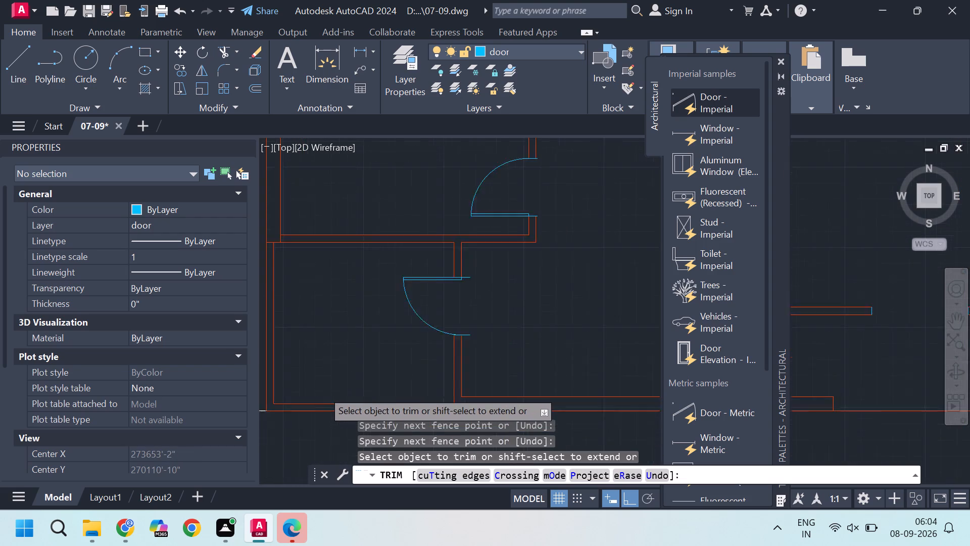
scroll(355, 366, down, 2)
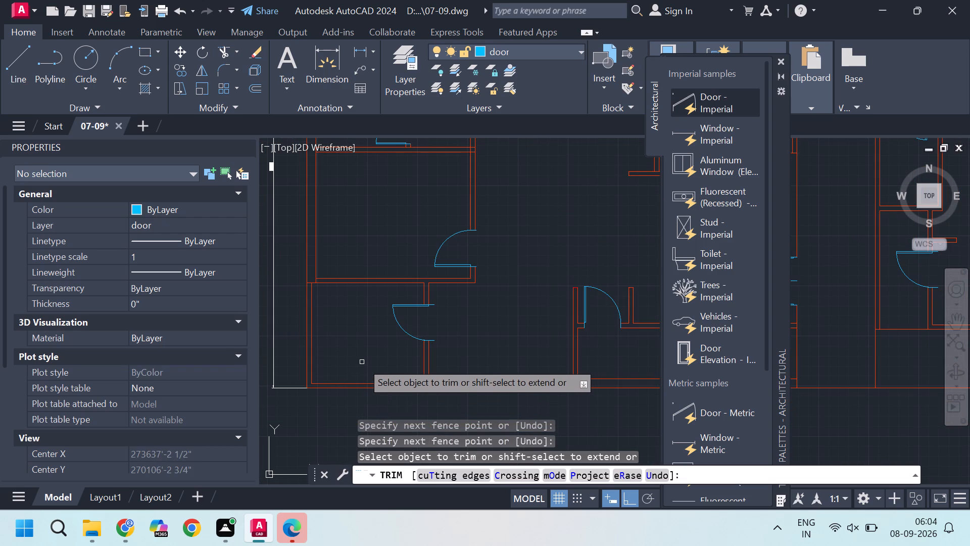
scroll(362, 362, down, 2)
scroll(379, 368, up, 2)
key(Escape)
key(Escape)
scroll(399, 395, down, 3)
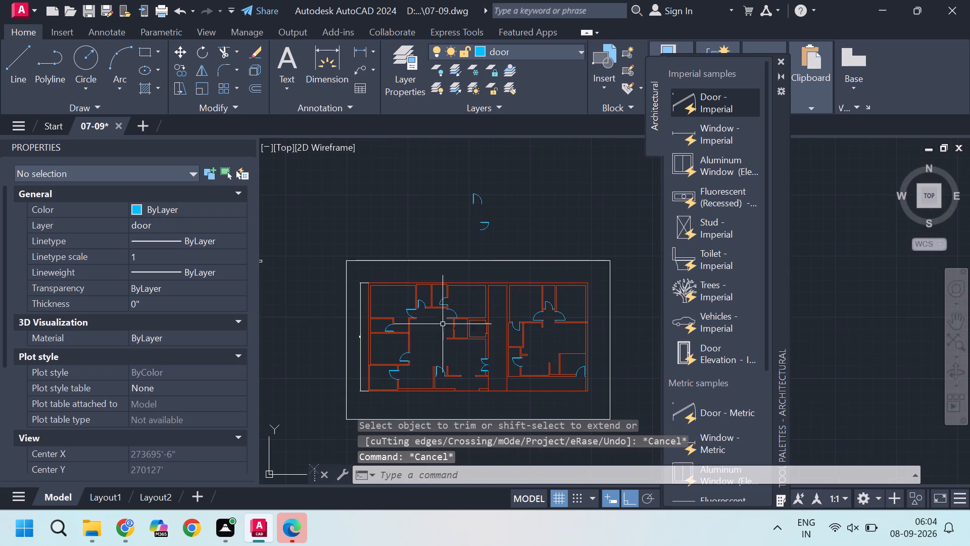
scroll(472, 281, up, 2)
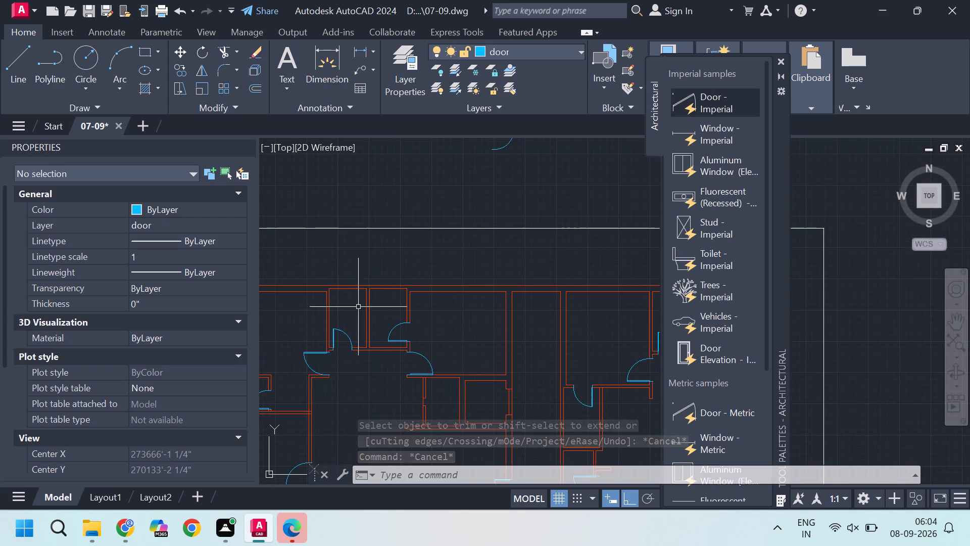
middle_drag(361, 308, 484, 342)
scroll(377, 314, up, 2)
scroll(376, 320, down, 2)
middle_drag(403, 179, 407, 302)
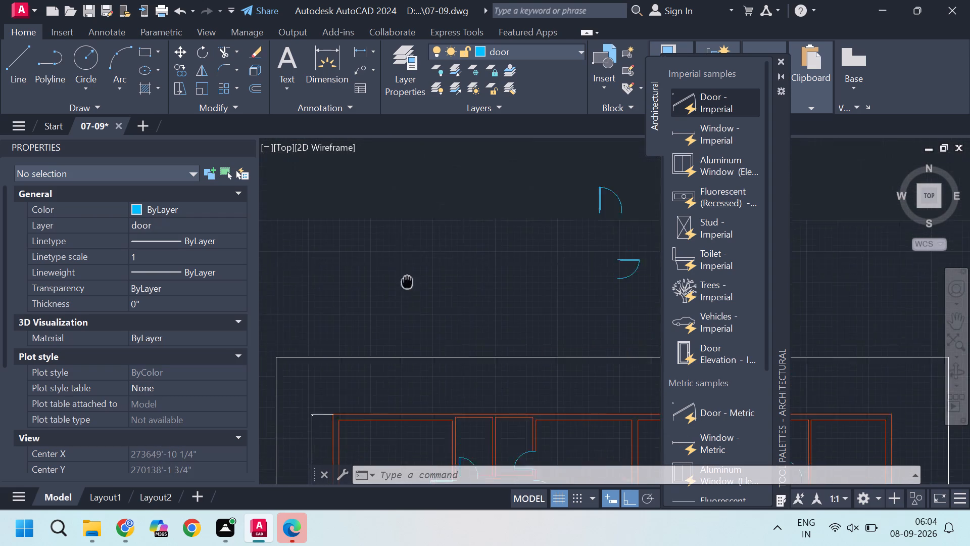
middle_drag(407, 302, 407, 306)
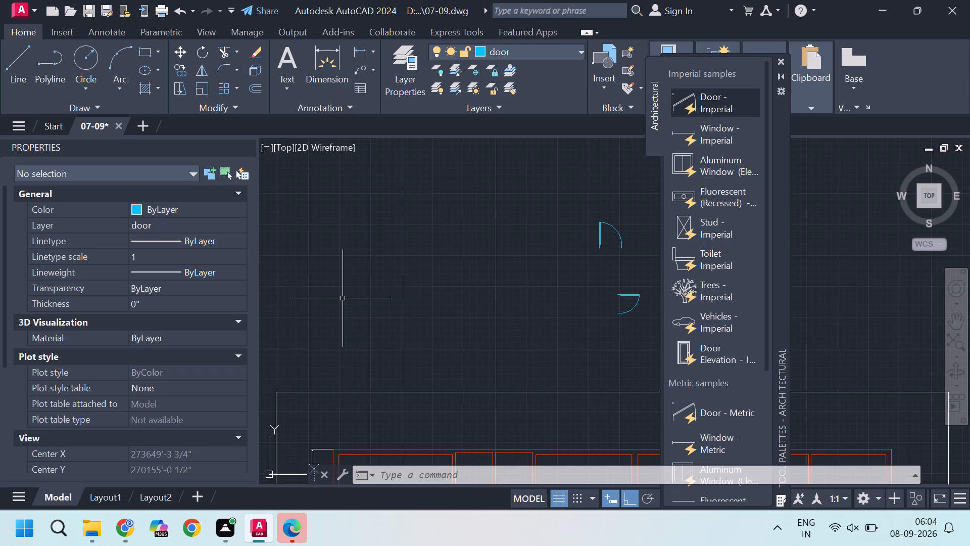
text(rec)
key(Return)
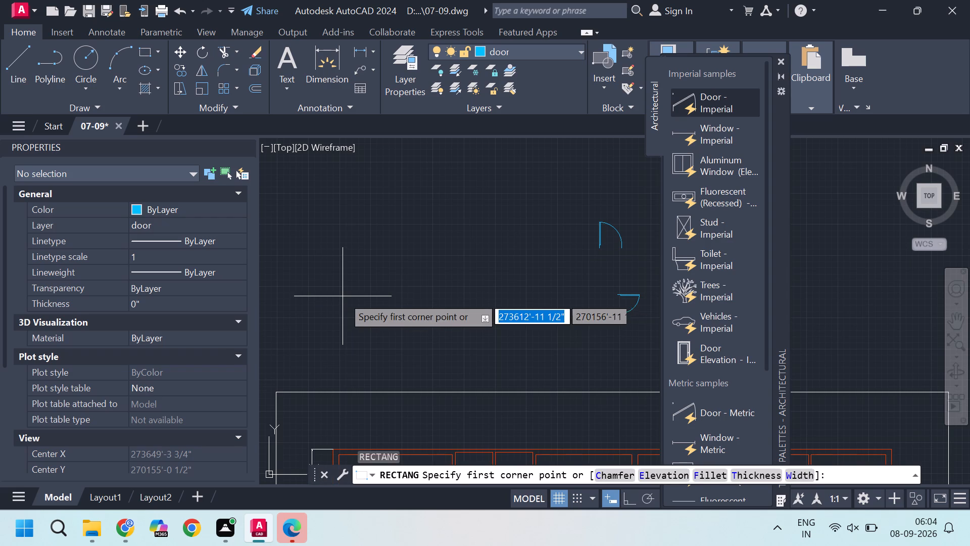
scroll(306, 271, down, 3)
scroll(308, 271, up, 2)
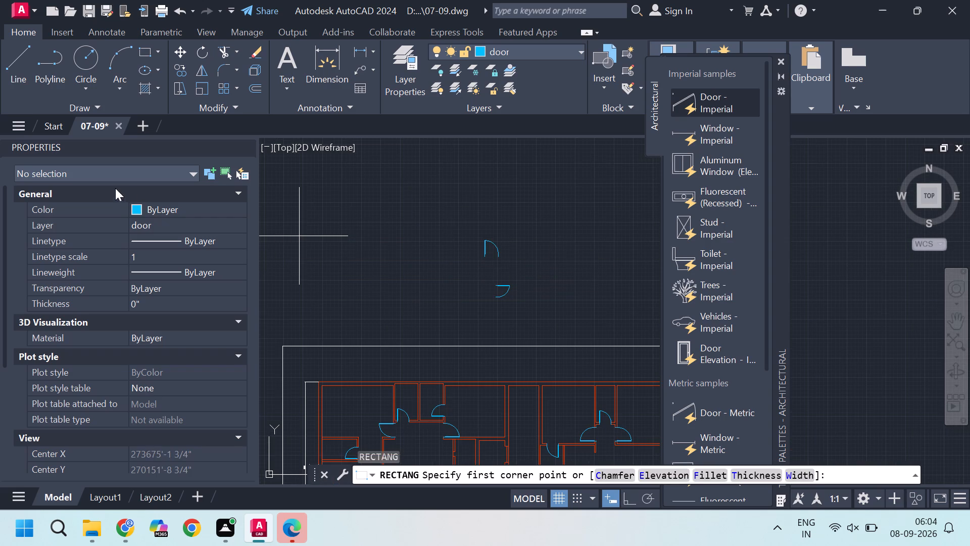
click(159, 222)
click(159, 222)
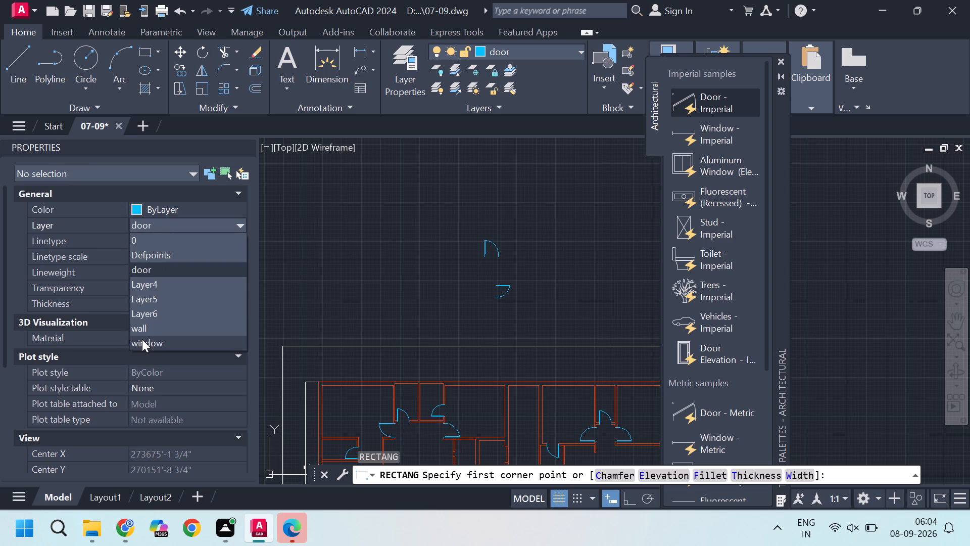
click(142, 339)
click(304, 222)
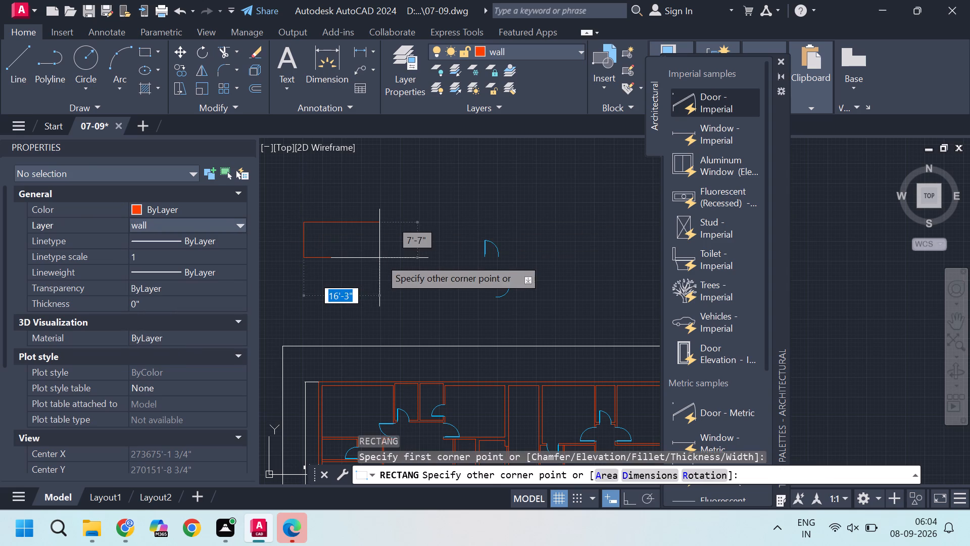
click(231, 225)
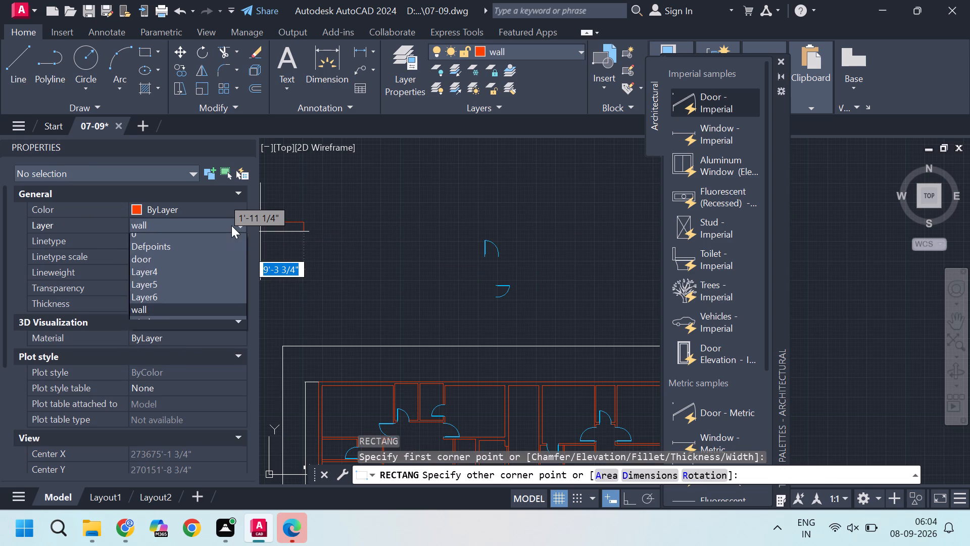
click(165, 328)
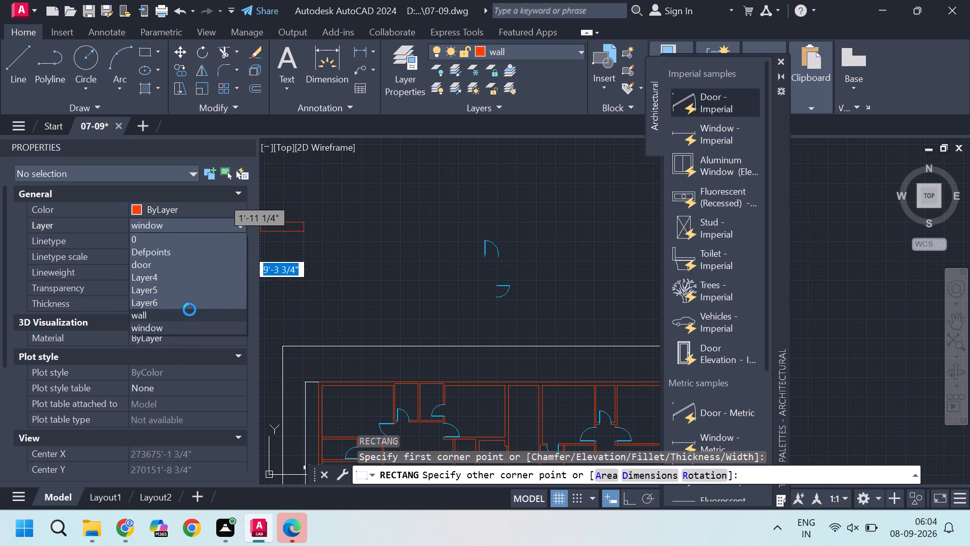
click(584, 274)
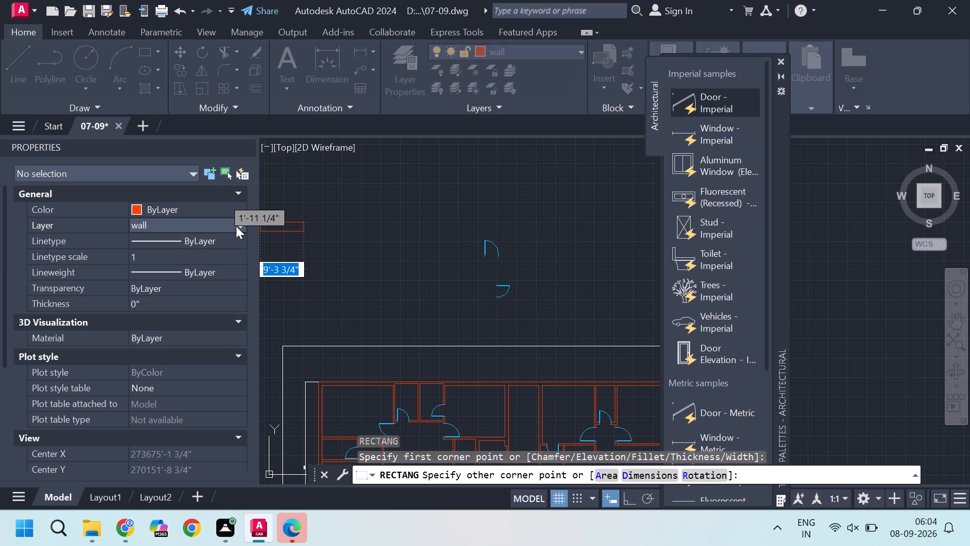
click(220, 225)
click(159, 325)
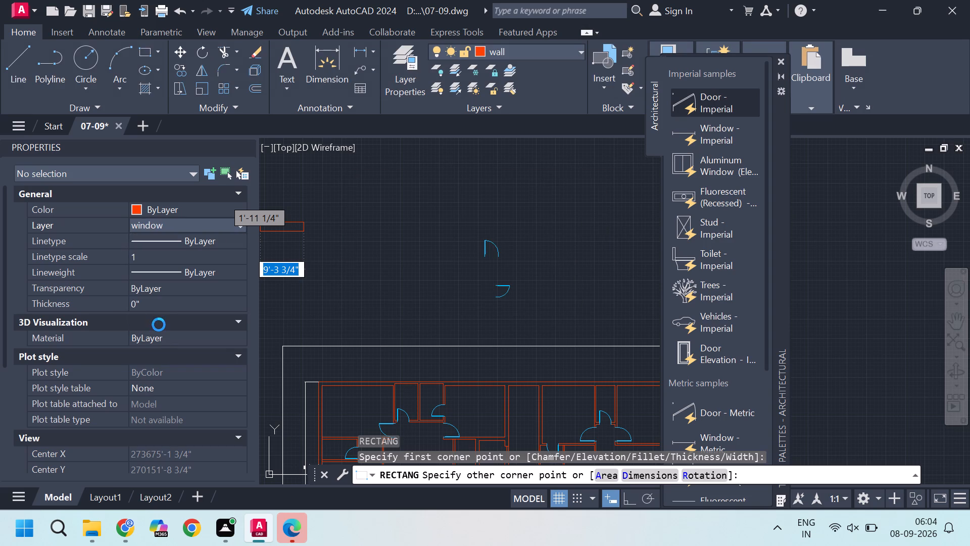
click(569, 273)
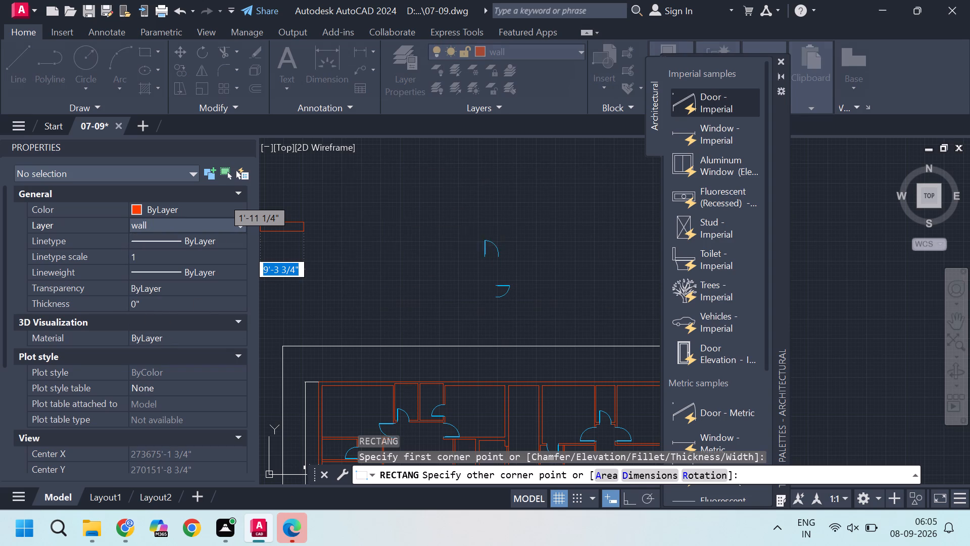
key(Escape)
Make window the current layer and draw a 4' by 9" rectangle in the empty area above the plan.
click(159, 224)
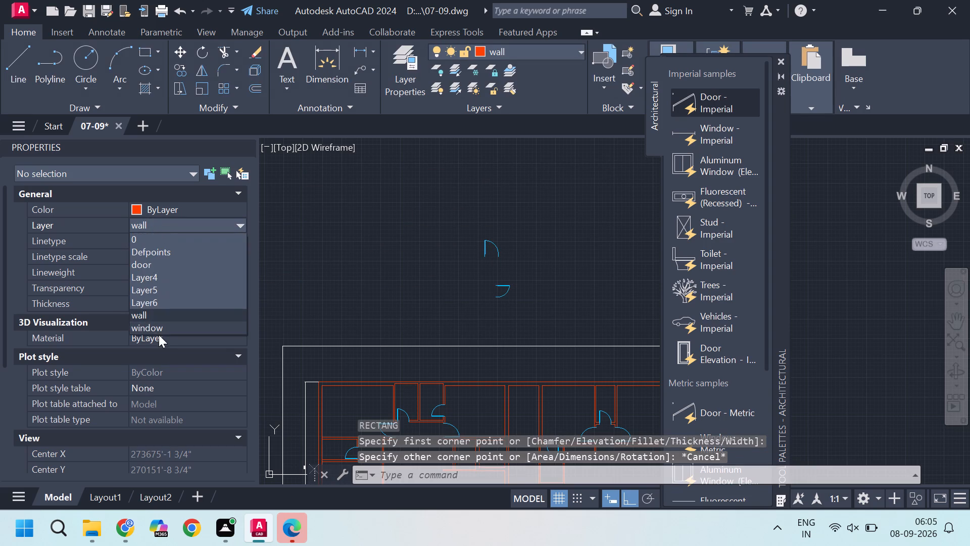
click(155, 328)
text(re)
key(c)
key(Return)
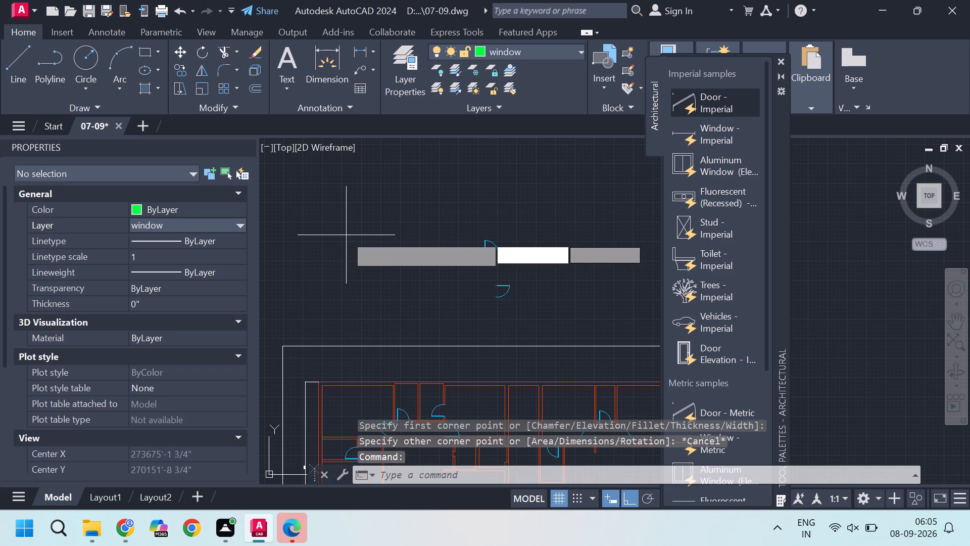
click(332, 224)
scroll(351, 238, up, 3)
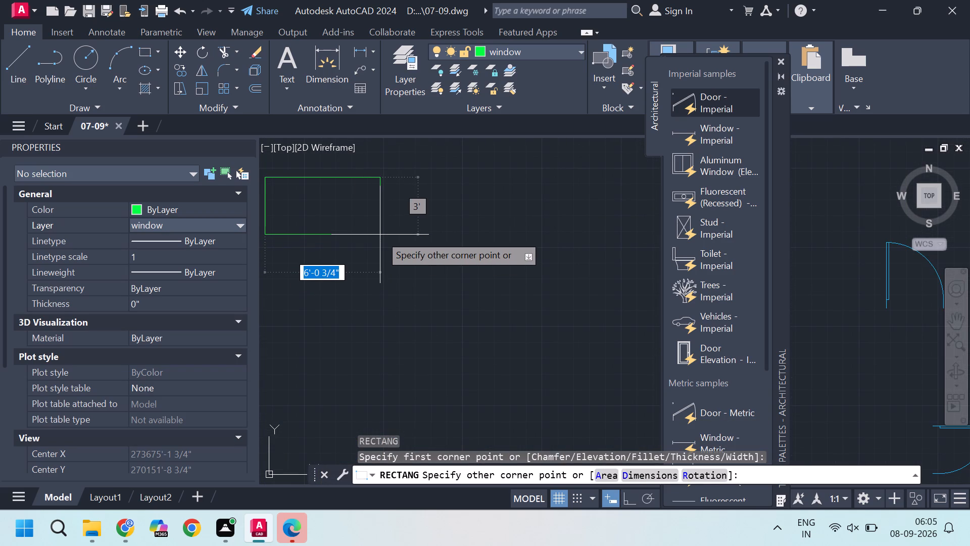
key(d)
key(Return)
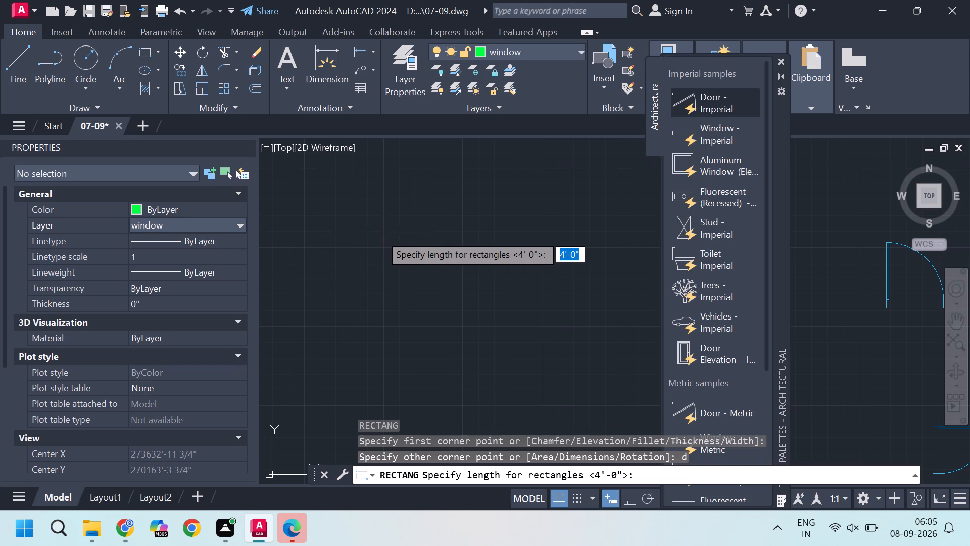
key(Return)
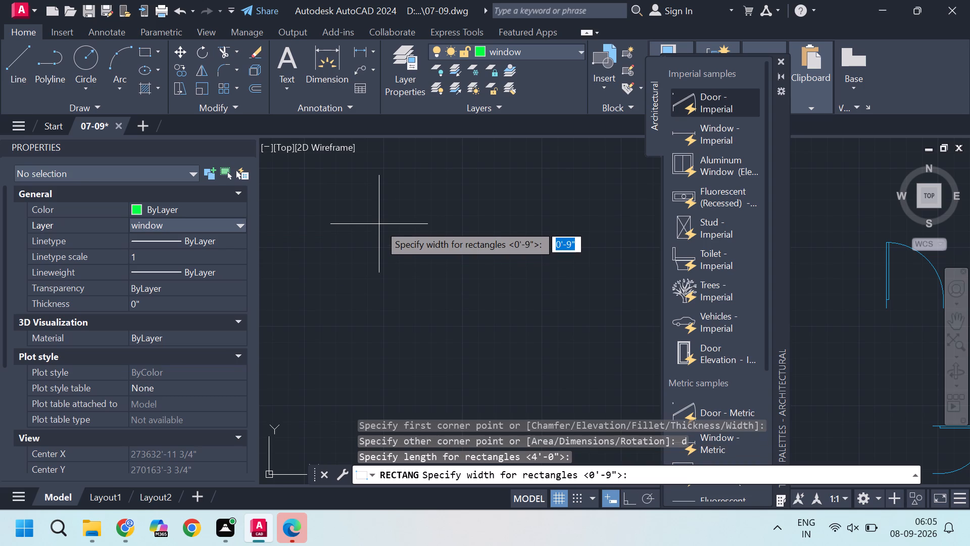
key(Return)
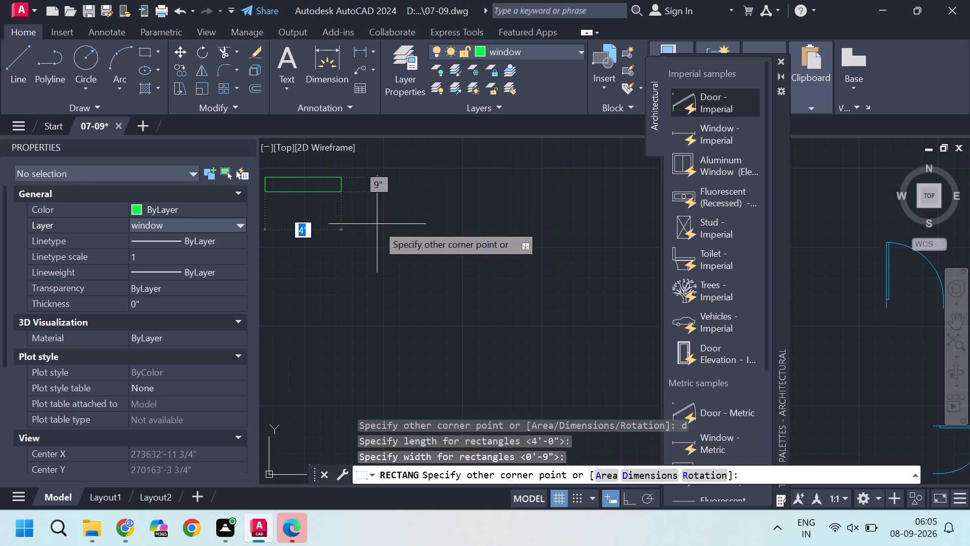
click(377, 224)
Explode the new window rectangle into separate lines.
middle_drag(360, 216, 467, 321)
drag(344, 247, 372, 276)
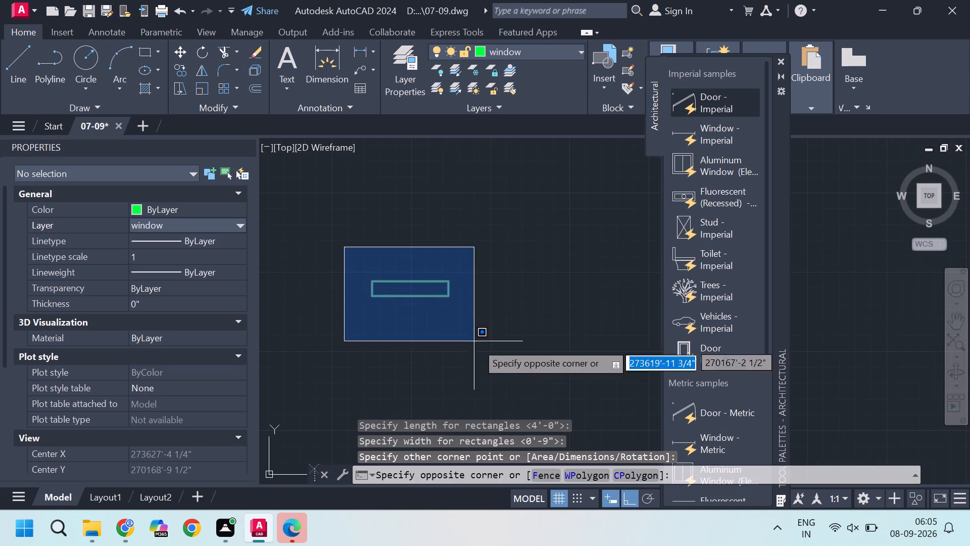
click(519, 363)
key(x)
key(Return)
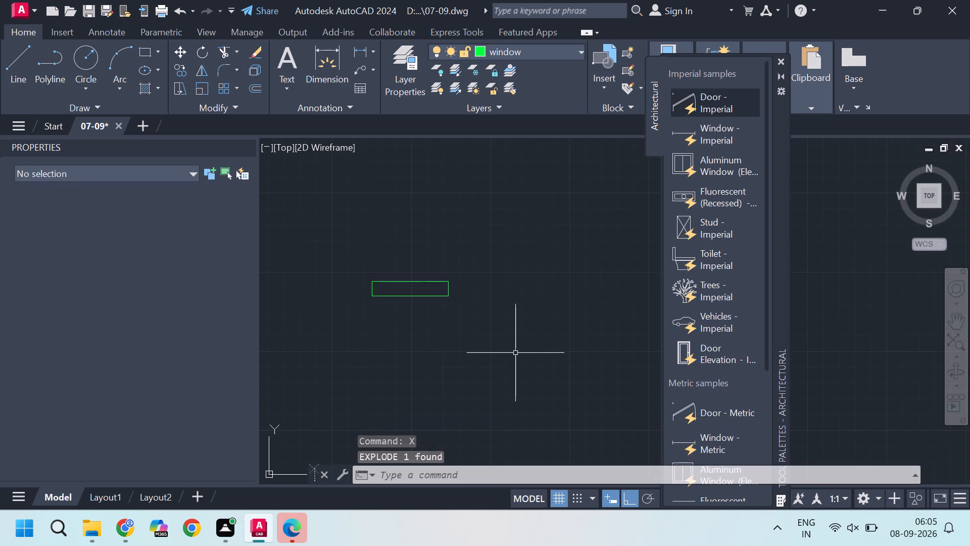
Offset both short end lines of the window rectangle 3" inward.
scroll(431, 321, up, 3)
click(487, 209)
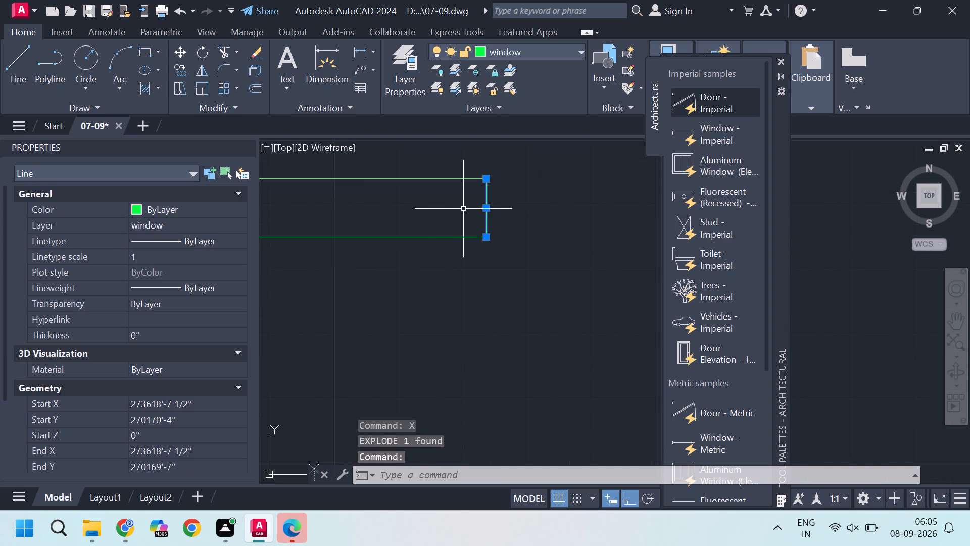
key(o)
key(Return)
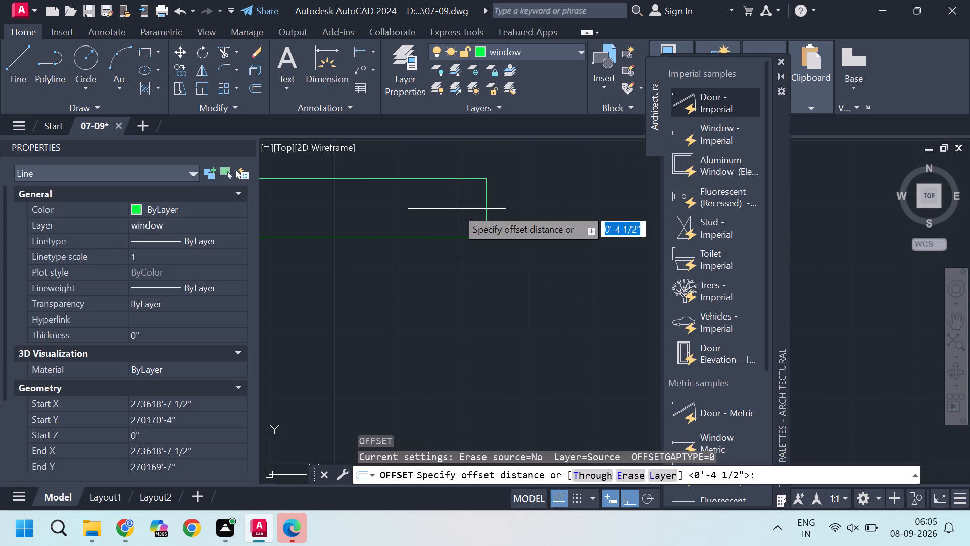
key(3)
key(Return)
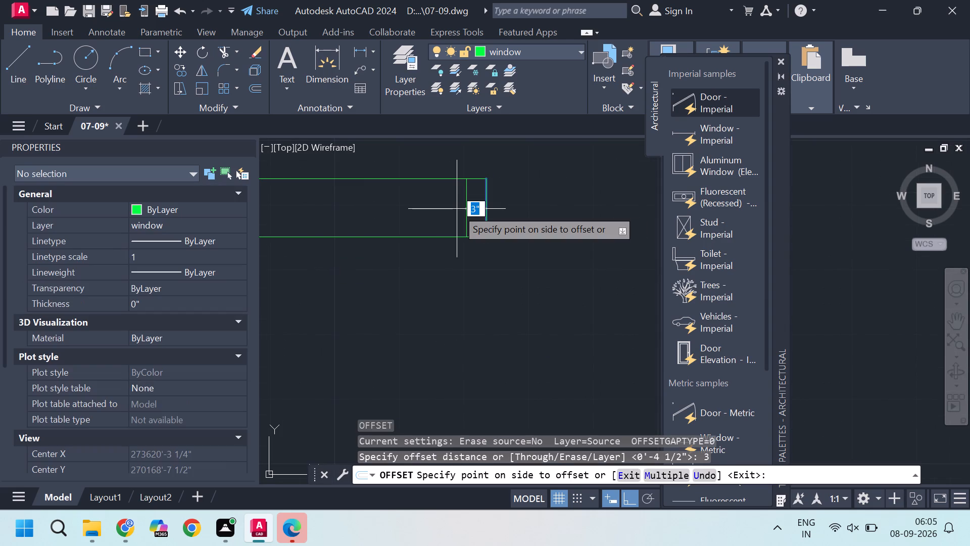
click(457, 209)
middle_drag(388, 221, 600, 276)
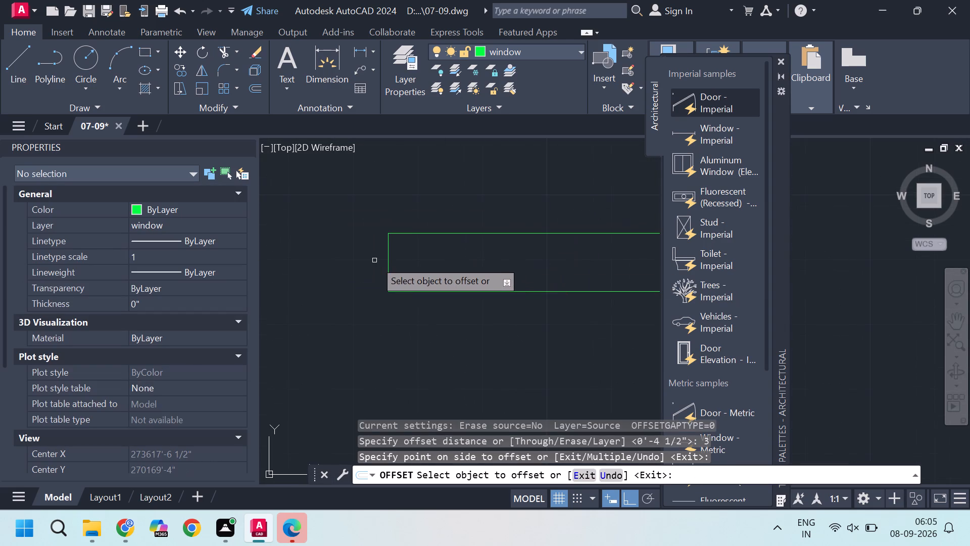
click(388, 258)
click(411, 262)
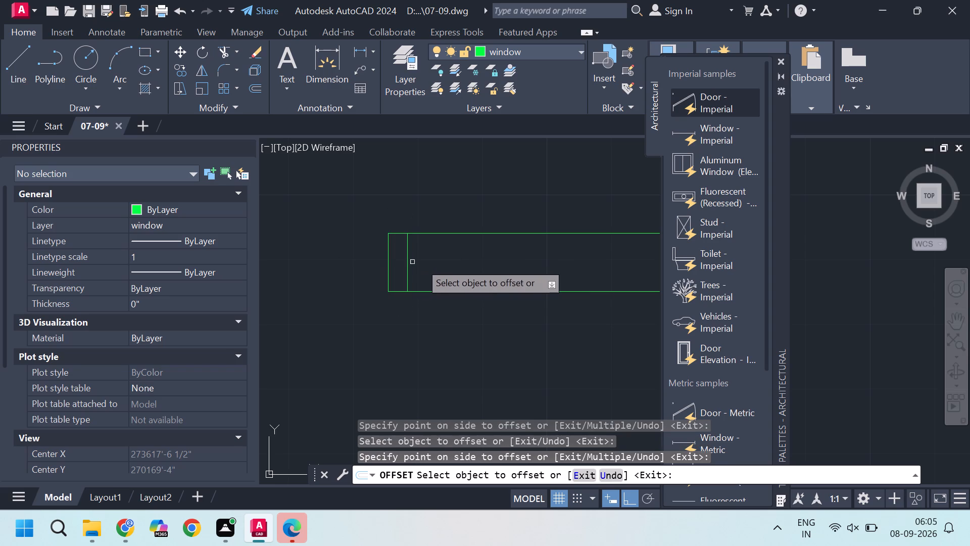
middle_drag(479, 267, 365, 271)
key(Escape)
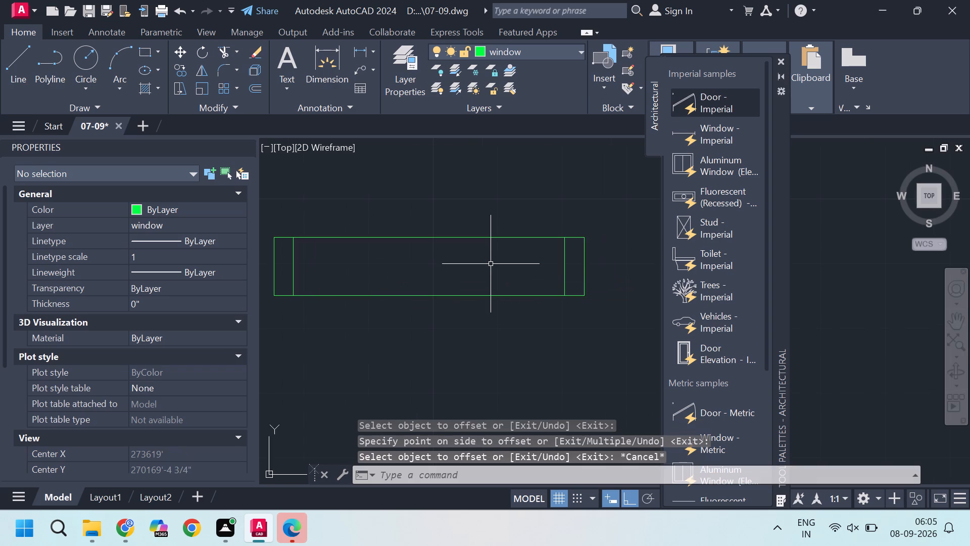
Draw a horizontal line joining the midpoints of the two inner vertical lines of the window.
key(l)
key(Return)
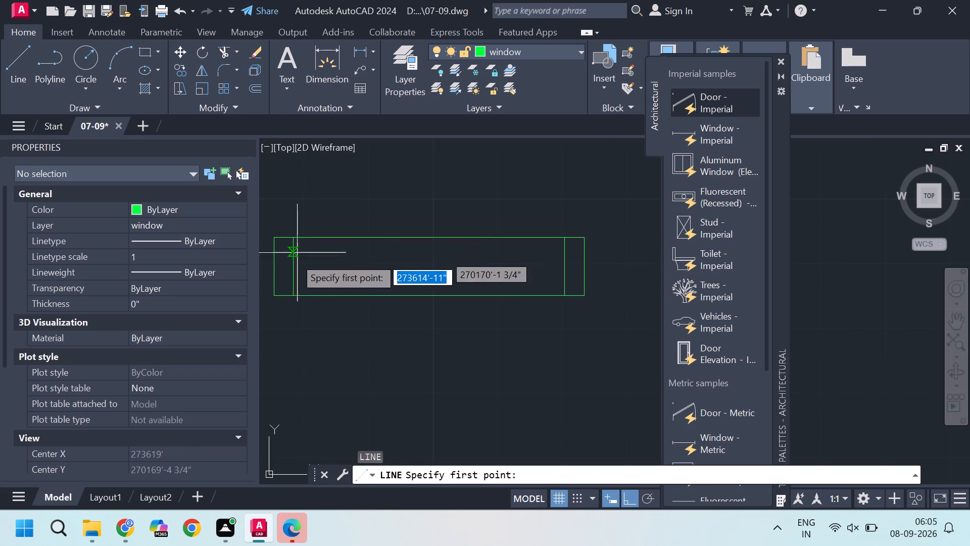
click(297, 267)
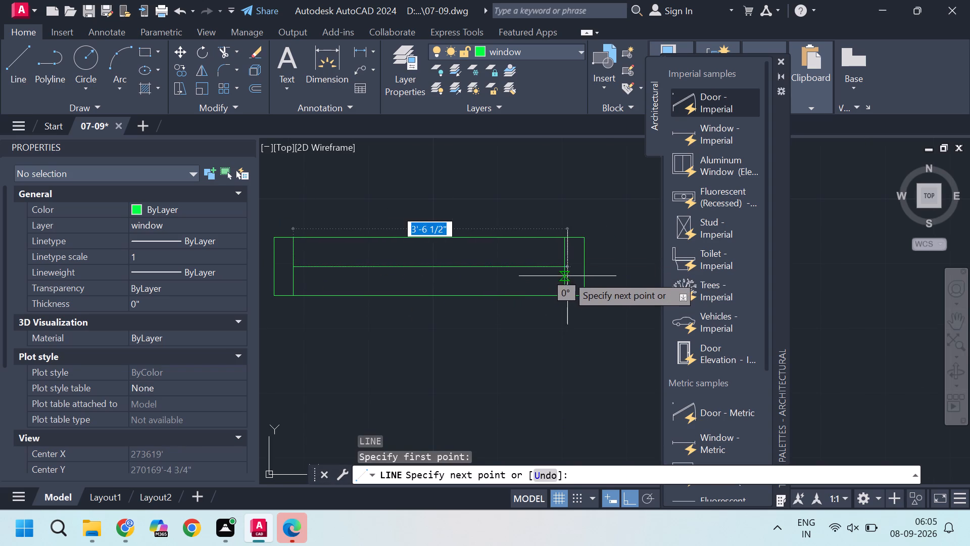
click(564, 268)
key(Escape)
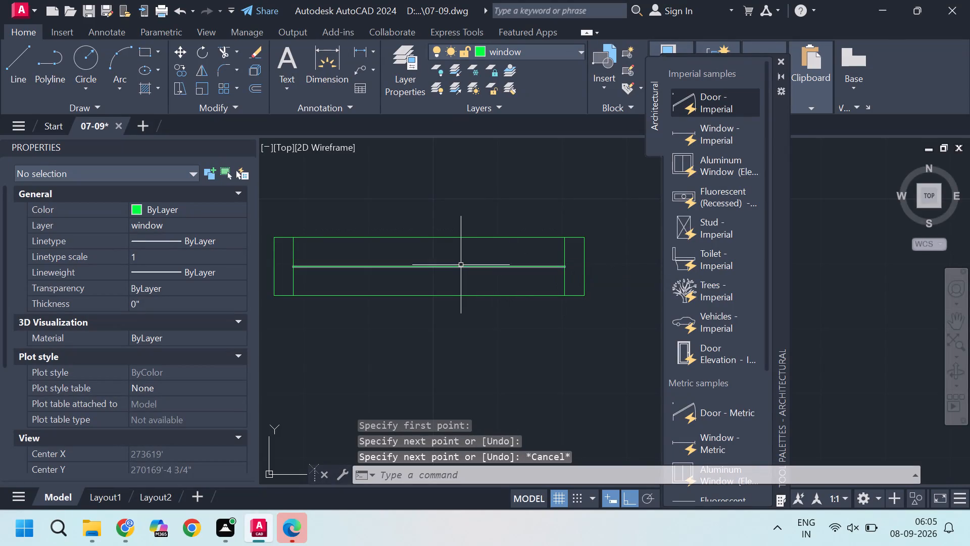
Offset the window's horizontal centre line 0.5" to both sides.
click(458, 267)
scroll(458, 267, up, 2)
scroll(460, 266, down, 1)
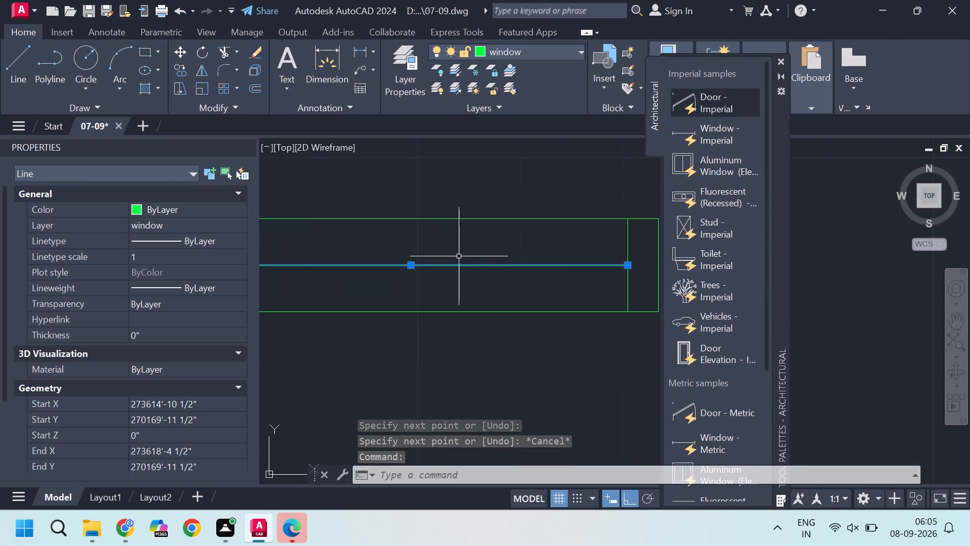
key(o)
key(Return)
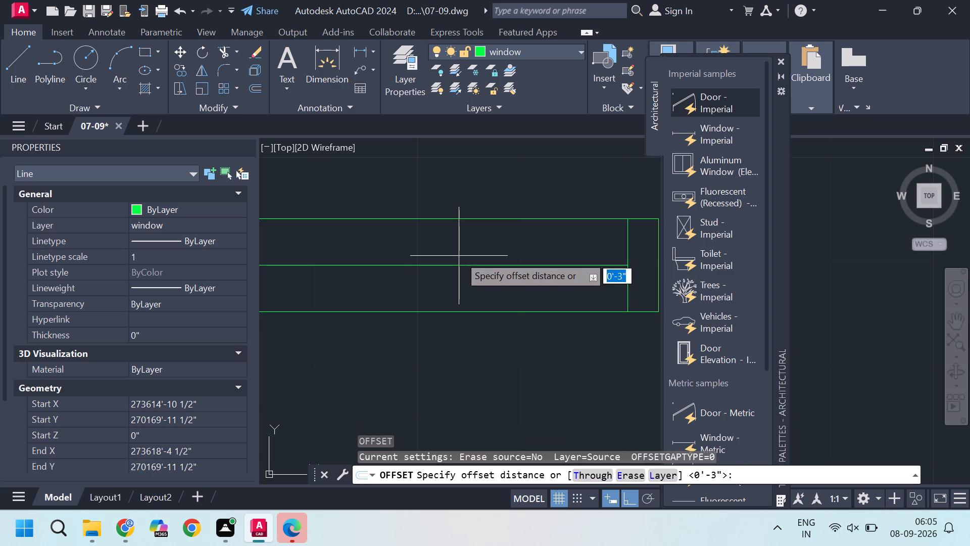
key(0)
key(slash)
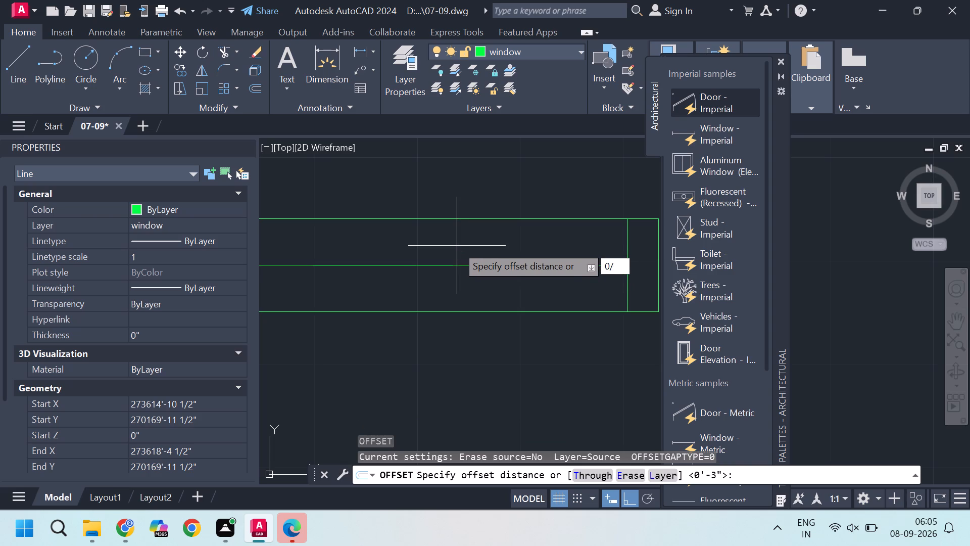
key(BackSpace)
text(.5)
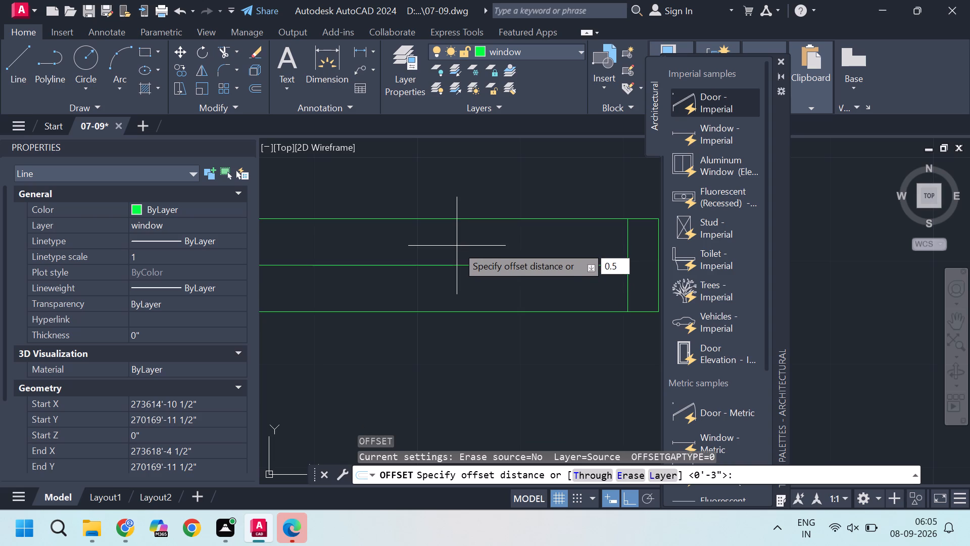
key(Return)
click(456, 237)
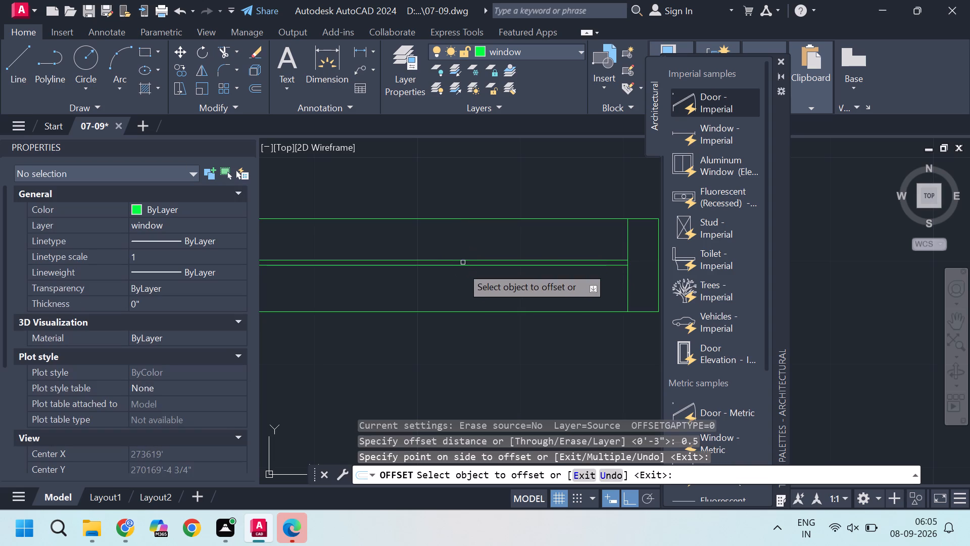
click(459, 266)
click(457, 274)
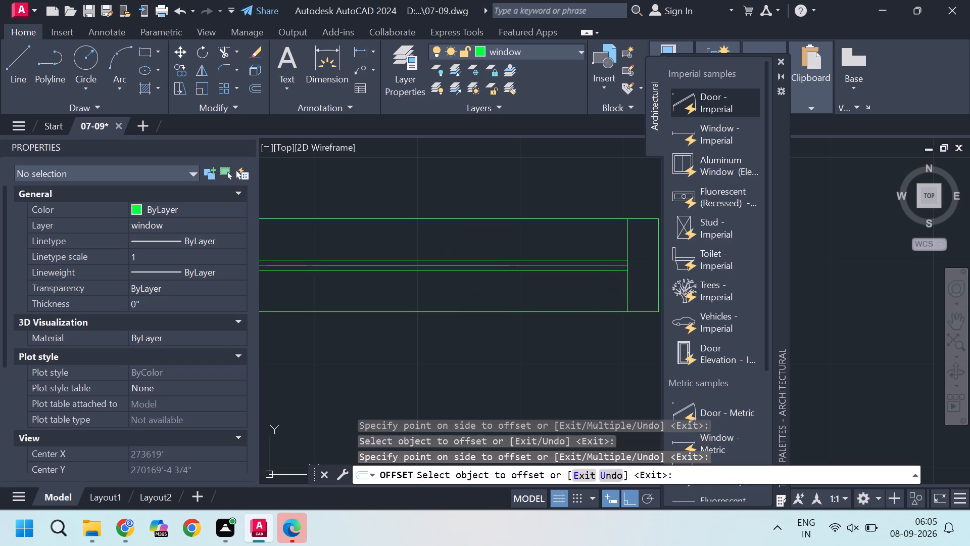
key(Escape)
Delete the original centre line between the two offset glass lines.
click(459, 267)
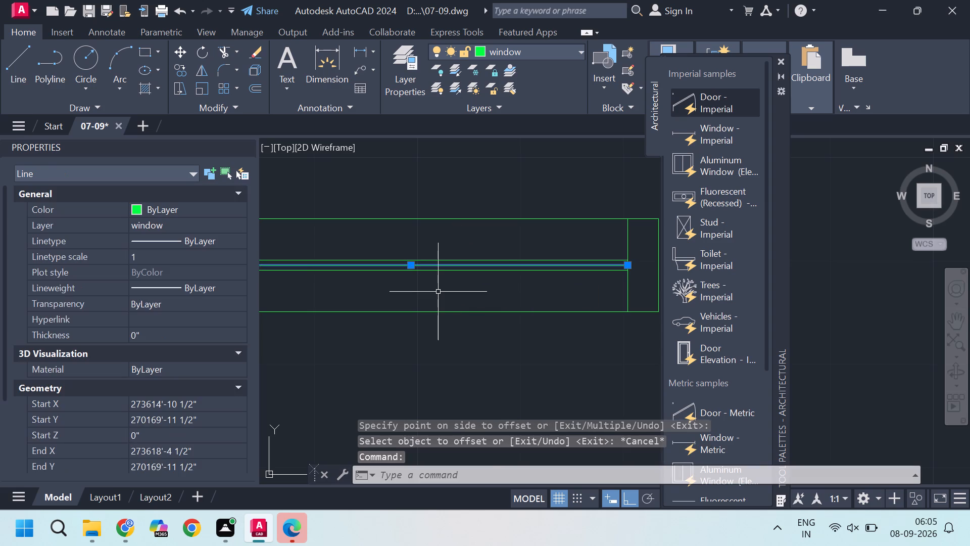
key(Delete)
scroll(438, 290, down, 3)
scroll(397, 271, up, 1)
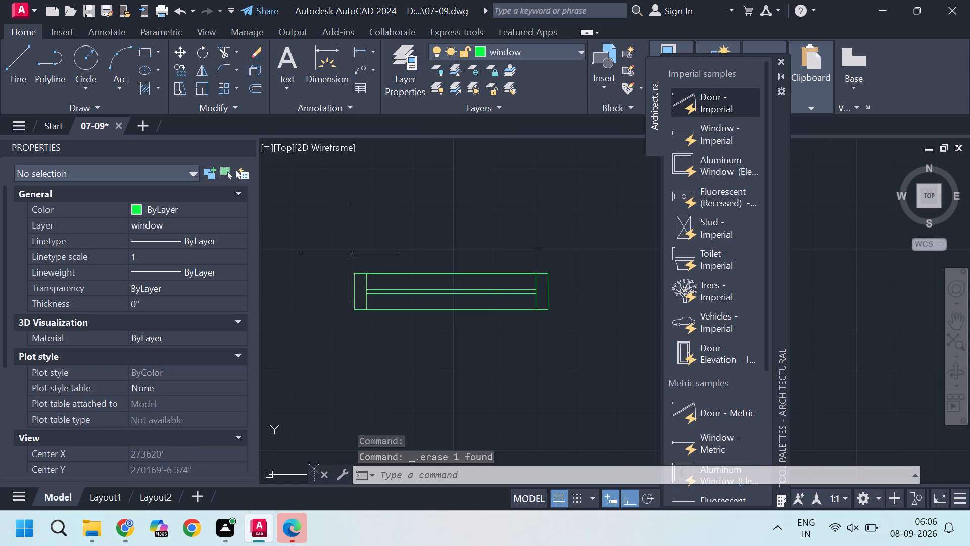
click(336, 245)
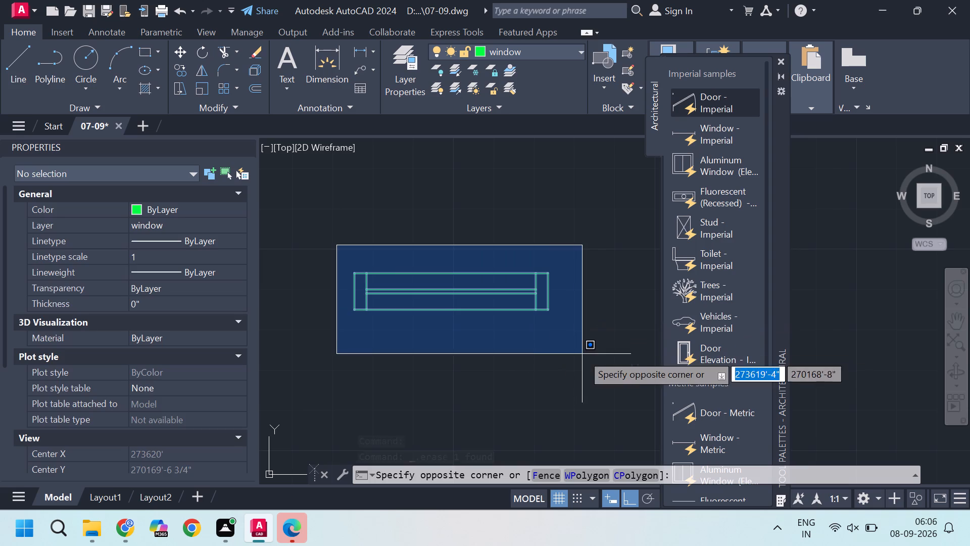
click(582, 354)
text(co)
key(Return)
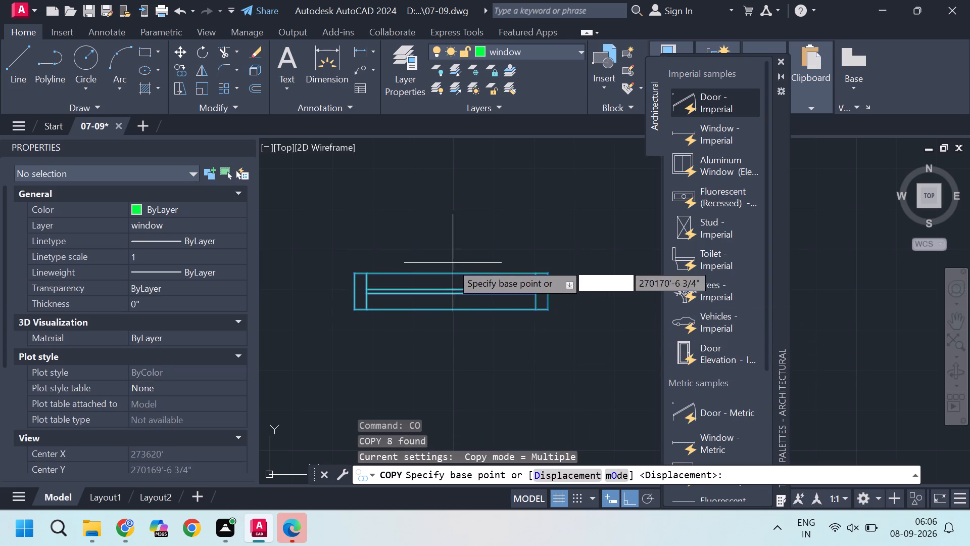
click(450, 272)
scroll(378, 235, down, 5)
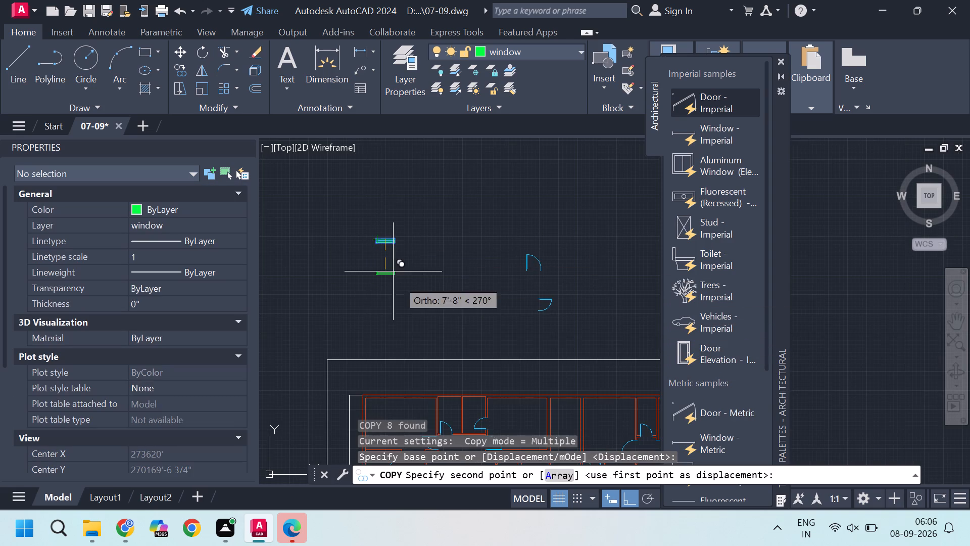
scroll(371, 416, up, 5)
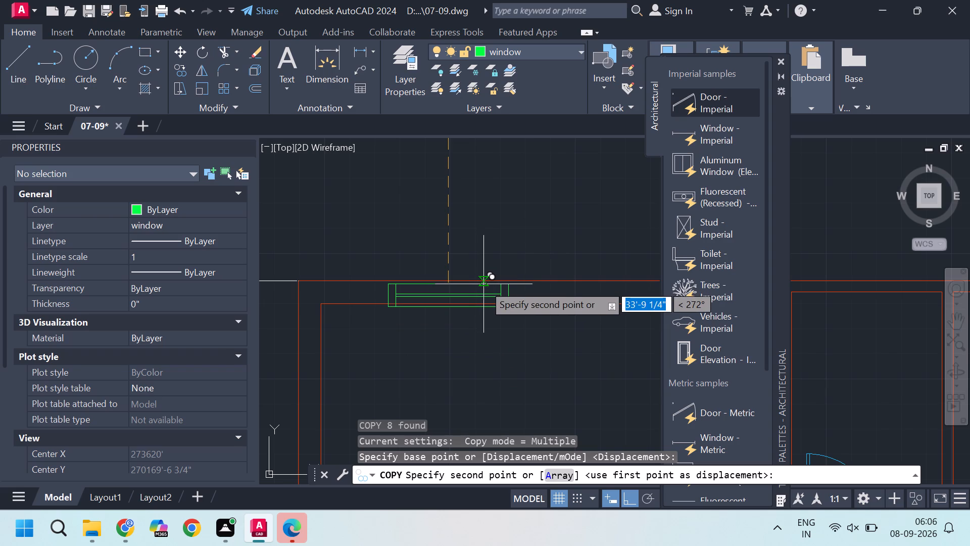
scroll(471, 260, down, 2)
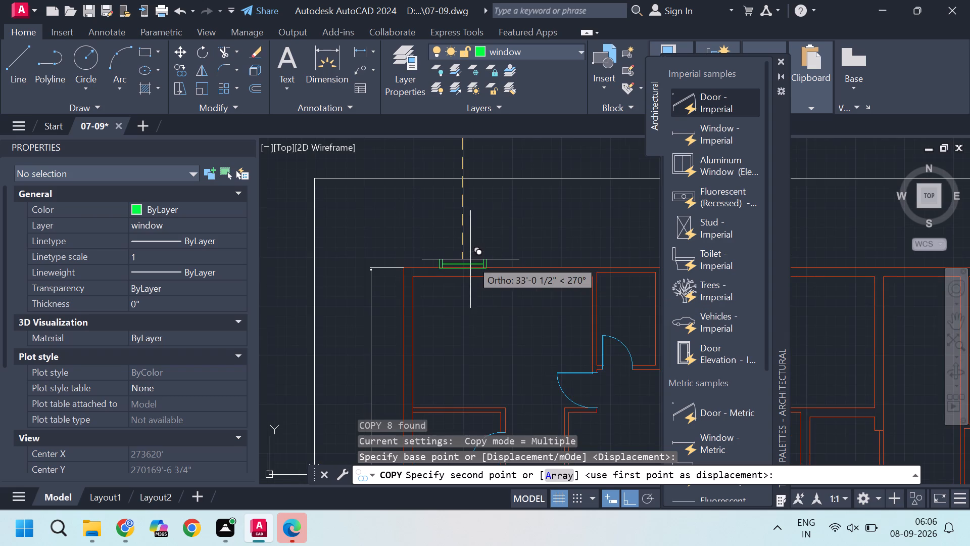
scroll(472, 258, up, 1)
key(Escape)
Group all eight lines of the window symbol into one object.
scroll(471, 258, down, 3)
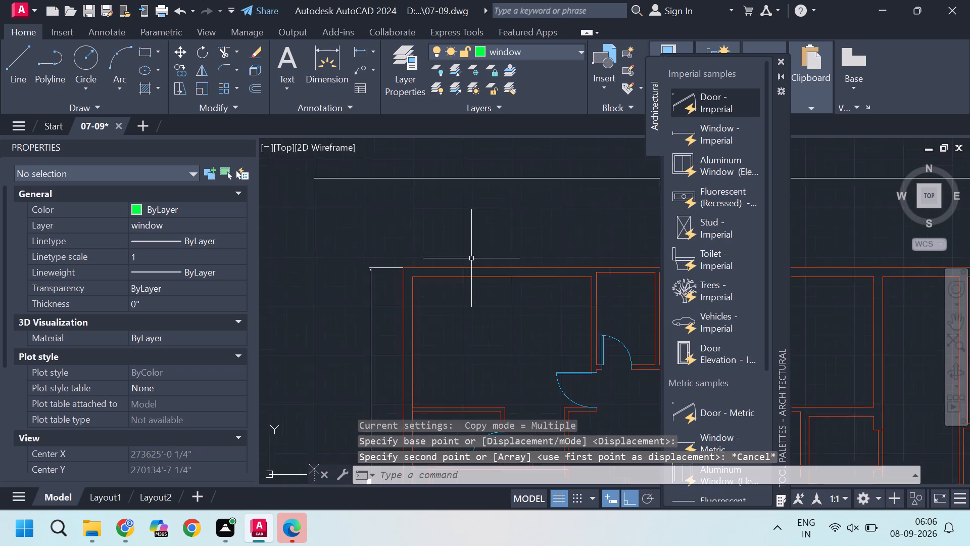
scroll(471, 258, down, 1)
scroll(484, 176, up, 1)
click(443, 140)
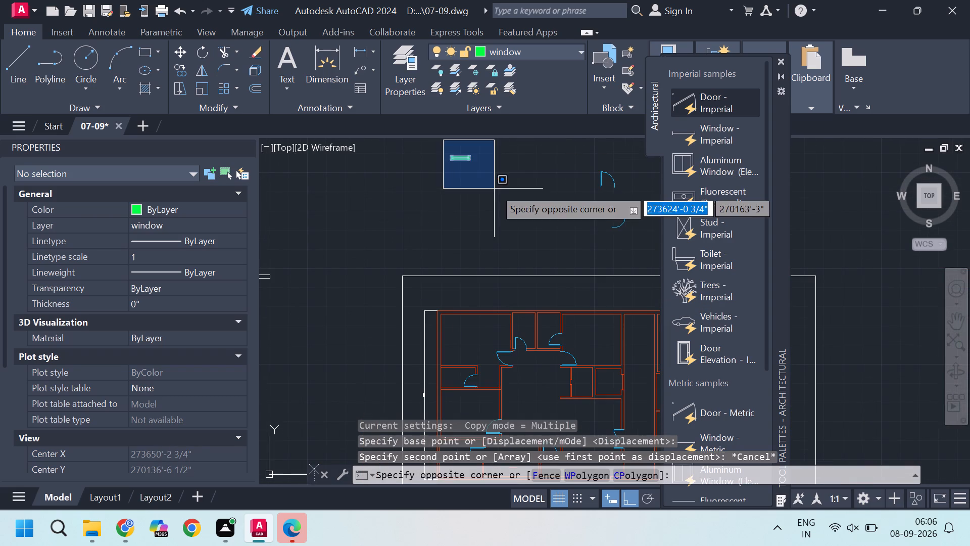
click(494, 189)
scroll(467, 133, up, 8)
middle_drag(472, 158, 464, 280)
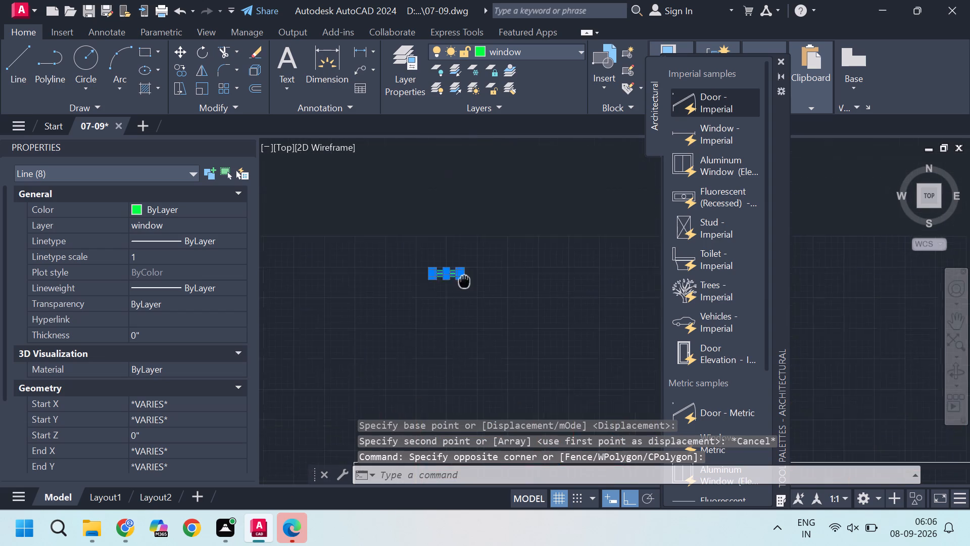
scroll(465, 280, up, 4)
scroll(468, 267, down, 1)
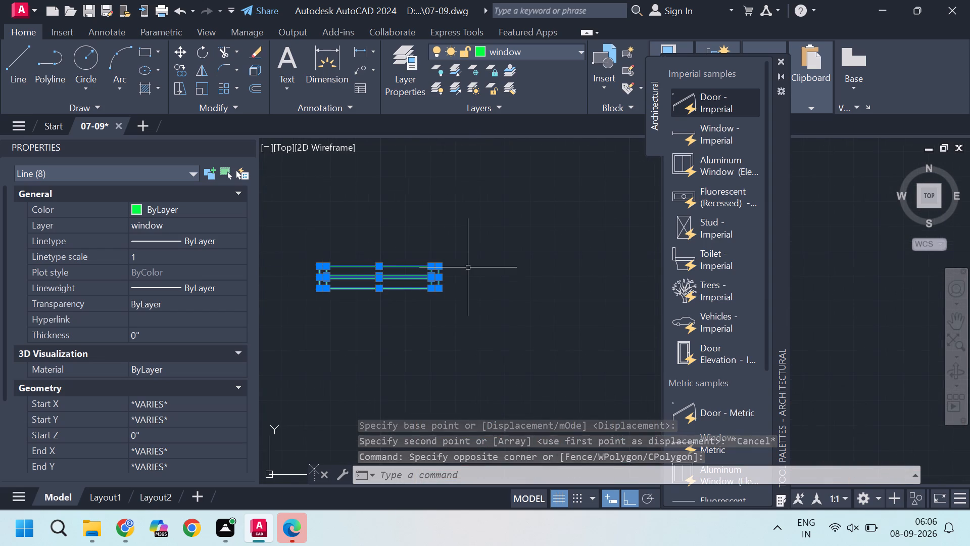
key(g)
key(Return)
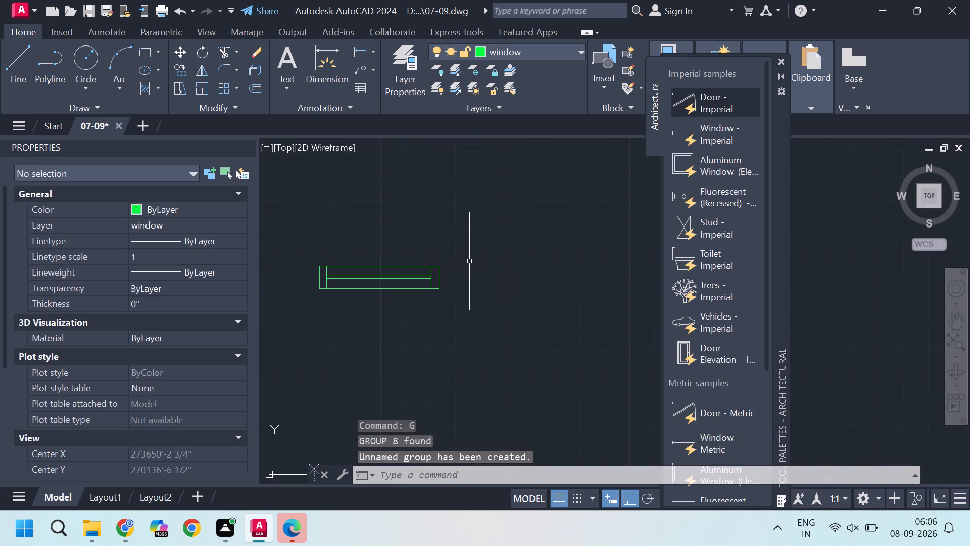
Copy the grouped window by its bottom-edge midpoint onto the inner line of the top outer wall in the left unit's upper-left room.
click(385, 278)
scroll(379, 288, up, 2)
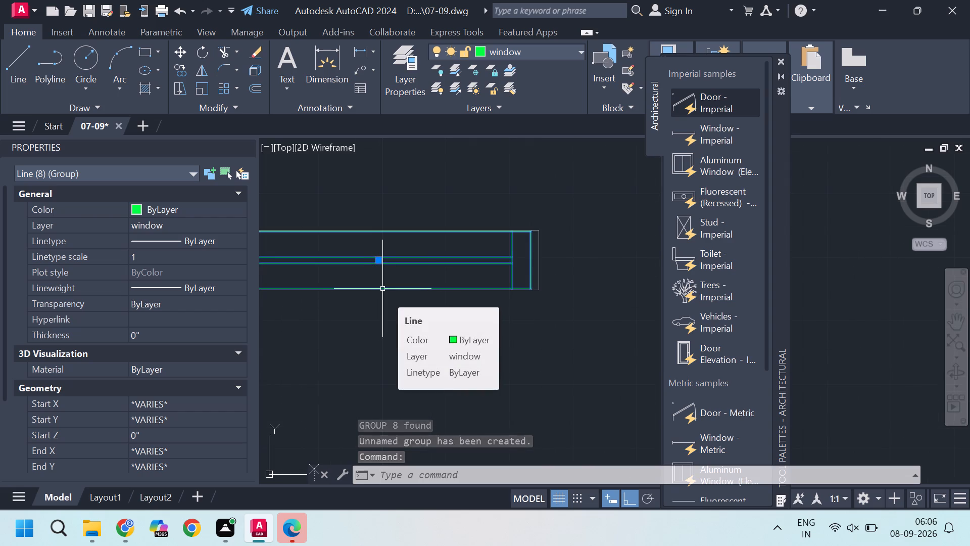
text(co)
key(Return)
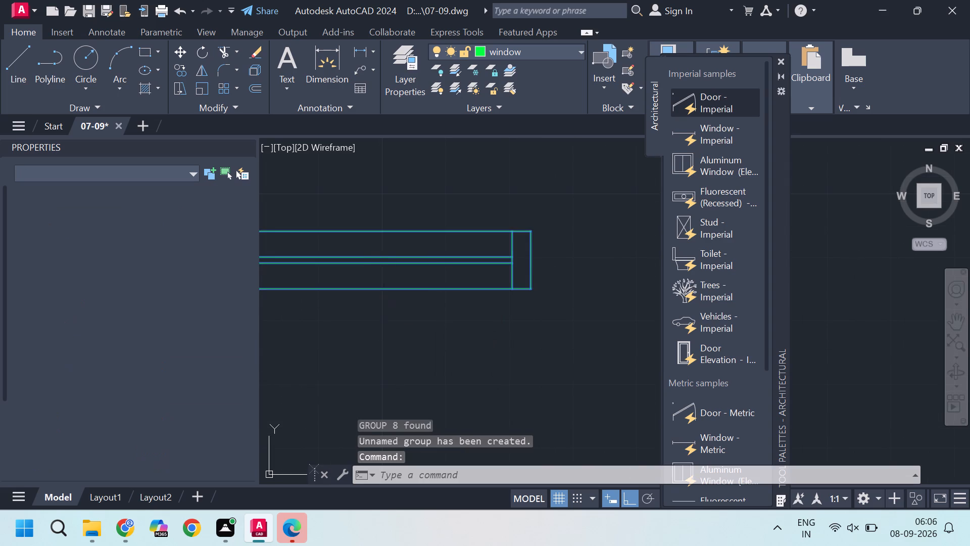
scroll(384, 301, down, 1)
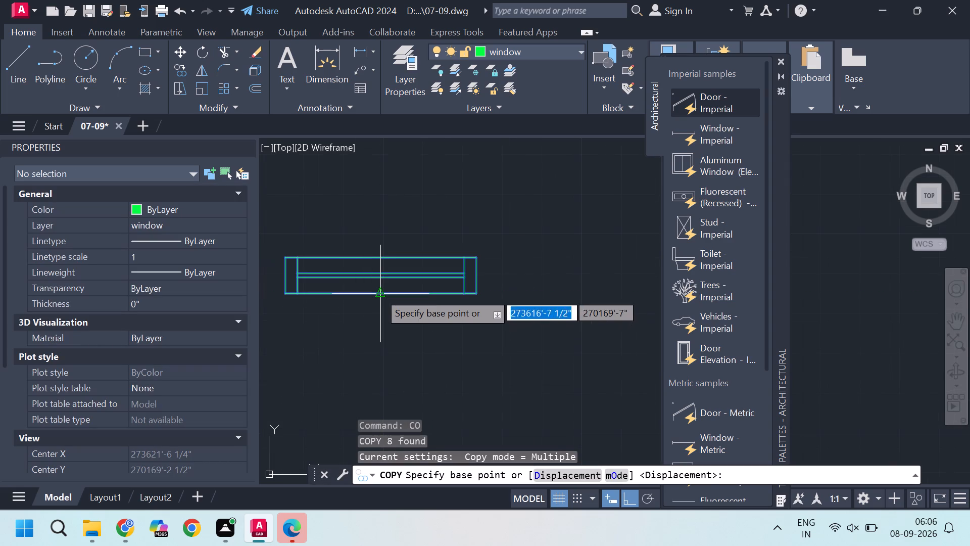
click(379, 291)
scroll(398, 212, down, 6)
scroll(413, 334, up, 5)
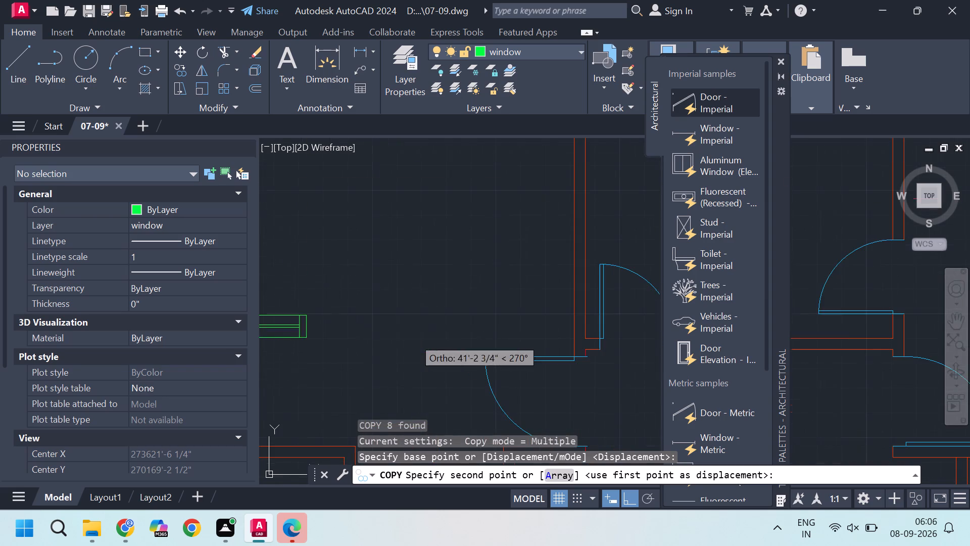
scroll(418, 270, down, 3)
scroll(413, 255, up, 2)
scroll(399, 238, down, 1)
middle_drag(399, 240, 487, 282)
scroll(461, 253, up, 4)
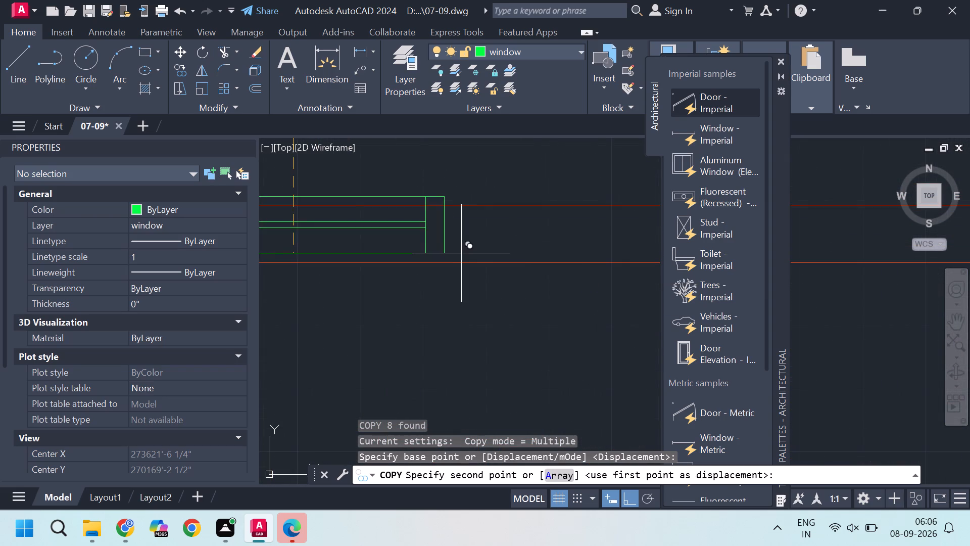
scroll(480, 263, down, 3)
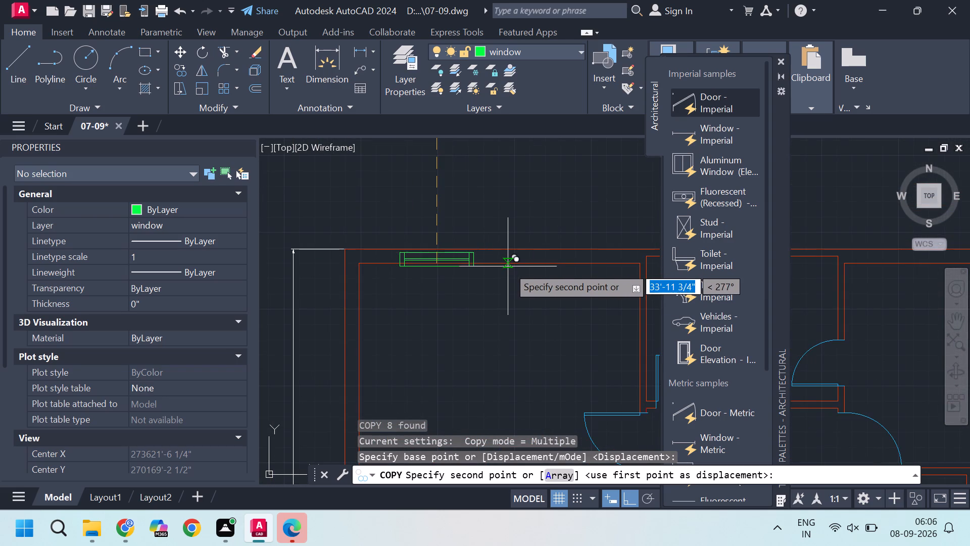
click(500, 265)
Place another window copy in the top outer wall of the left unit's upper-right room.
scroll(393, 286, down, 2)
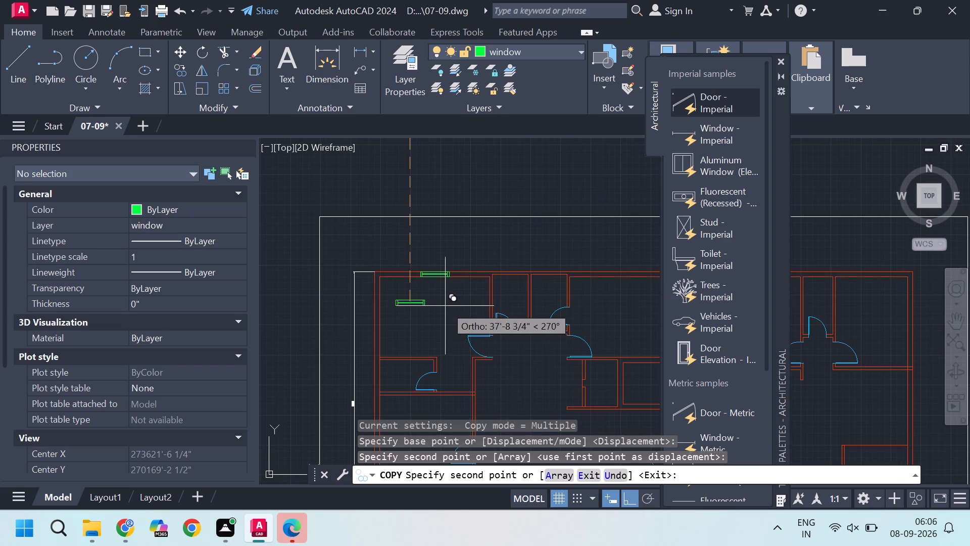
scroll(445, 305, down, 1)
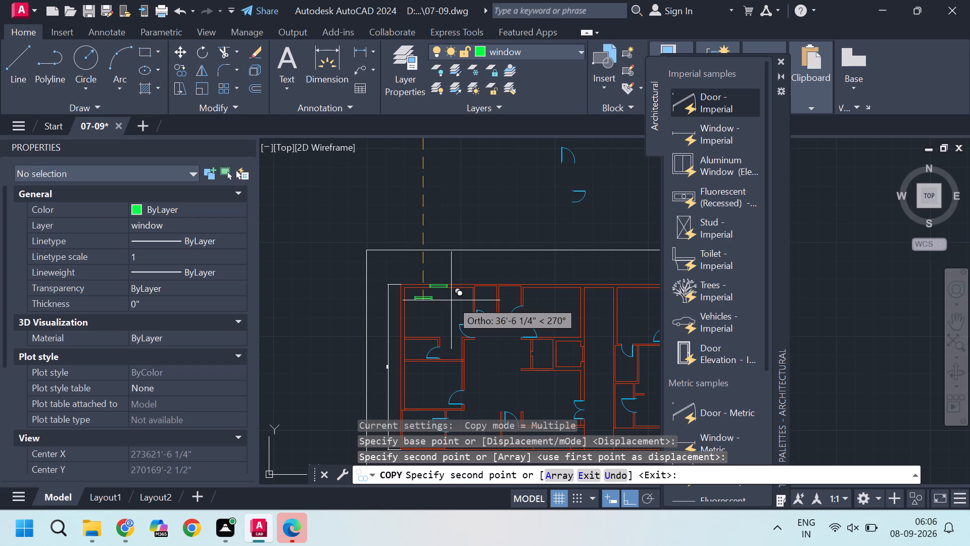
scroll(450, 300, down, 2)
scroll(521, 295, up, 3)
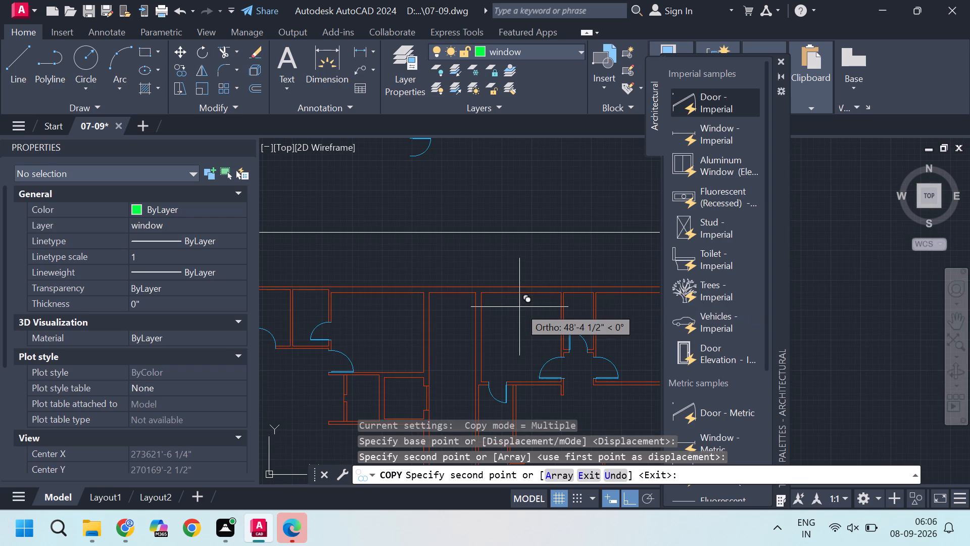
scroll(349, 296, up, 2)
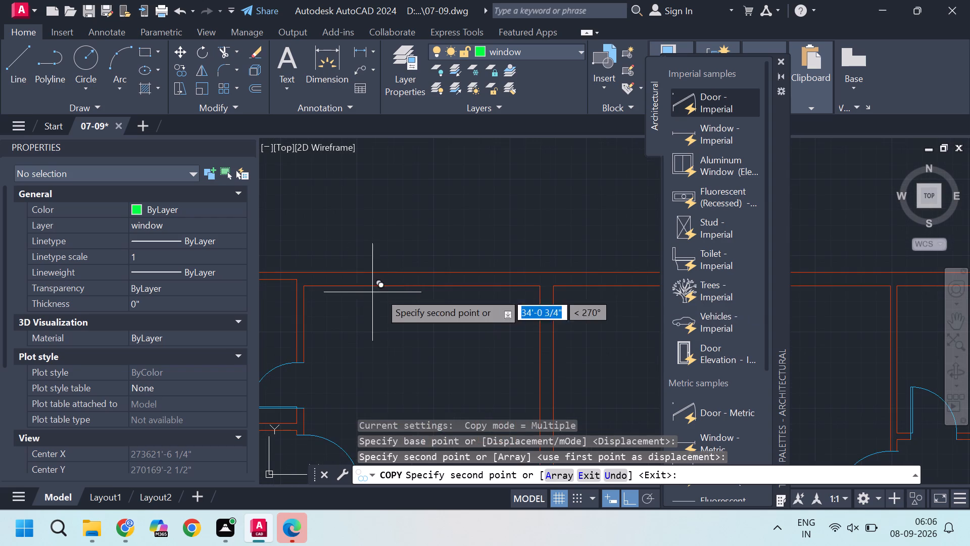
click(422, 287)
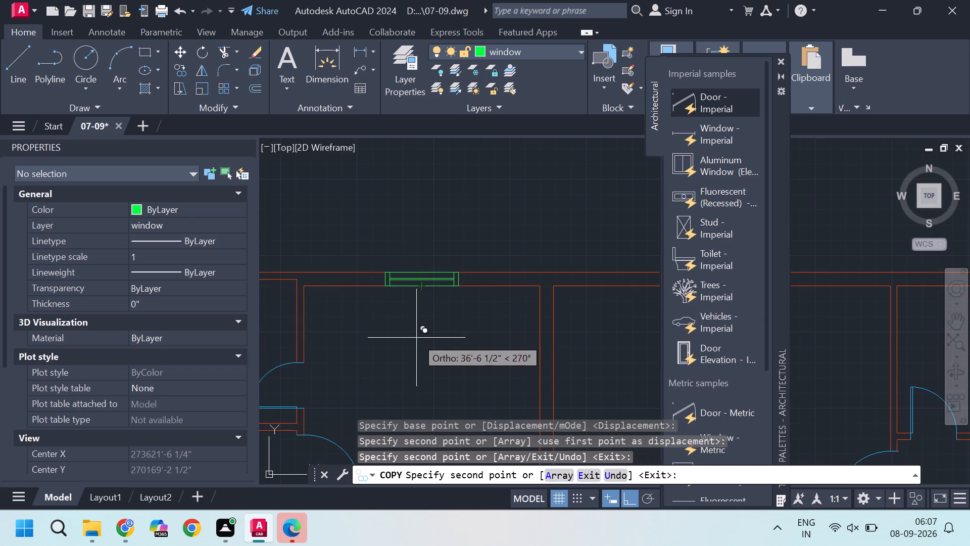
Place window copies in the top outer wall of the right unit's upper-left and upper-right rooms, centring the upper-right one.
scroll(380, 318, down, 3)
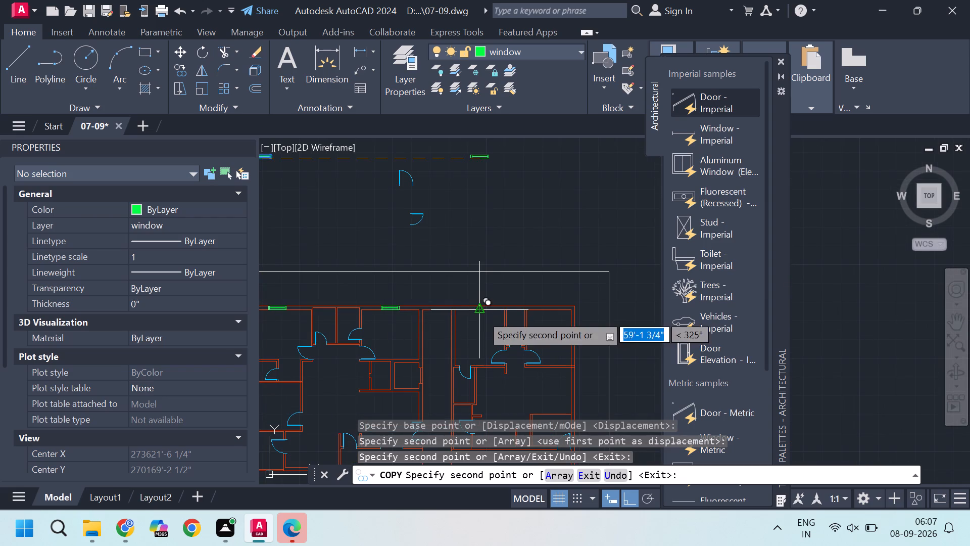
scroll(480, 314, up, 2)
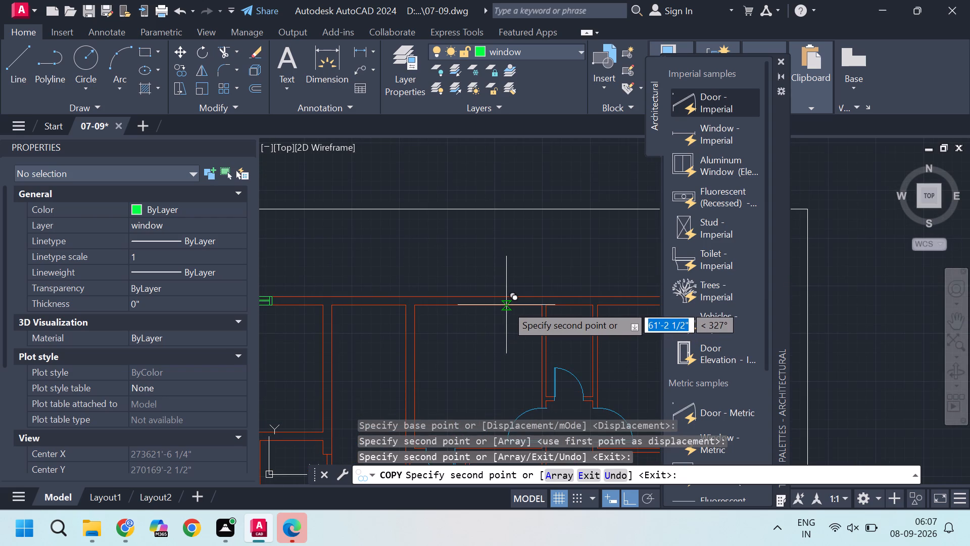
click(507, 305)
scroll(482, 353, down, 2)
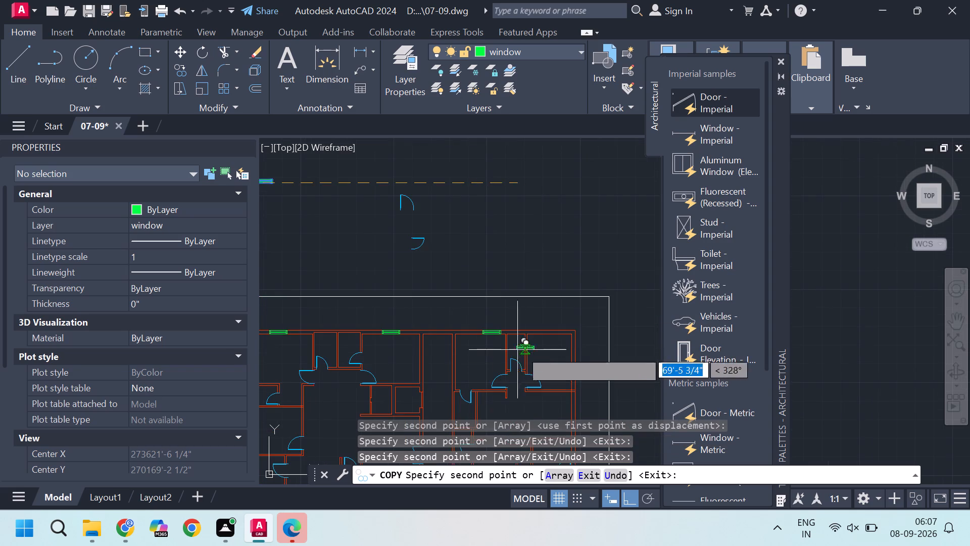
scroll(539, 350, up, 1)
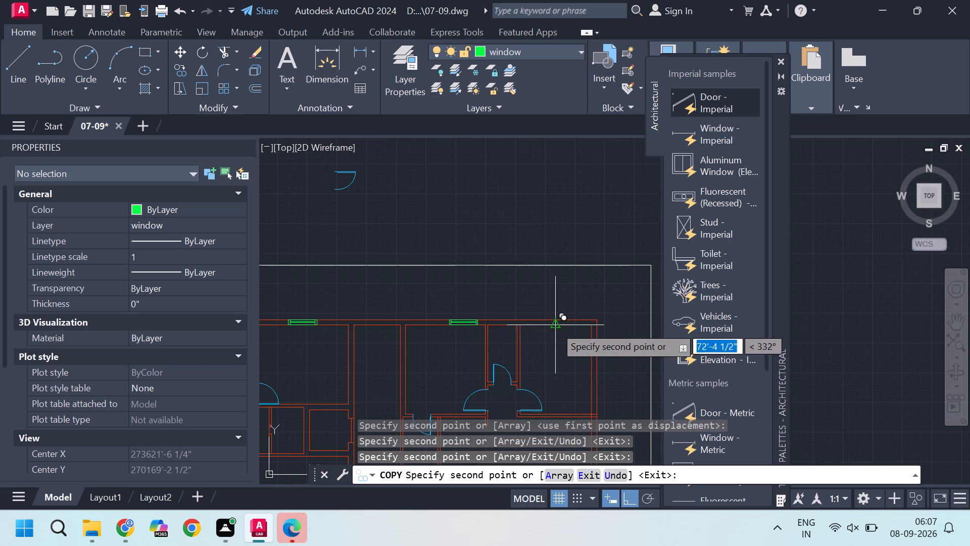
scroll(572, 311, up, 2)
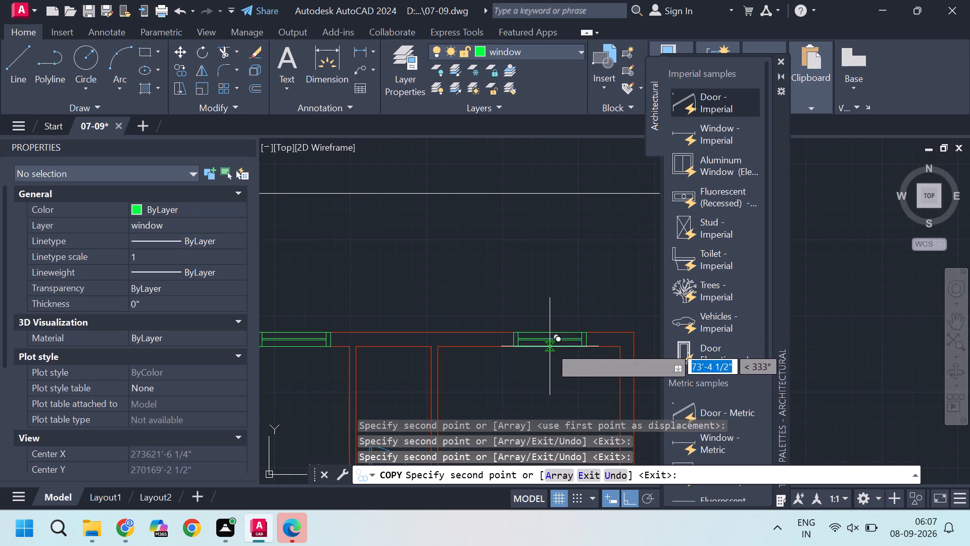
click(527, 345)
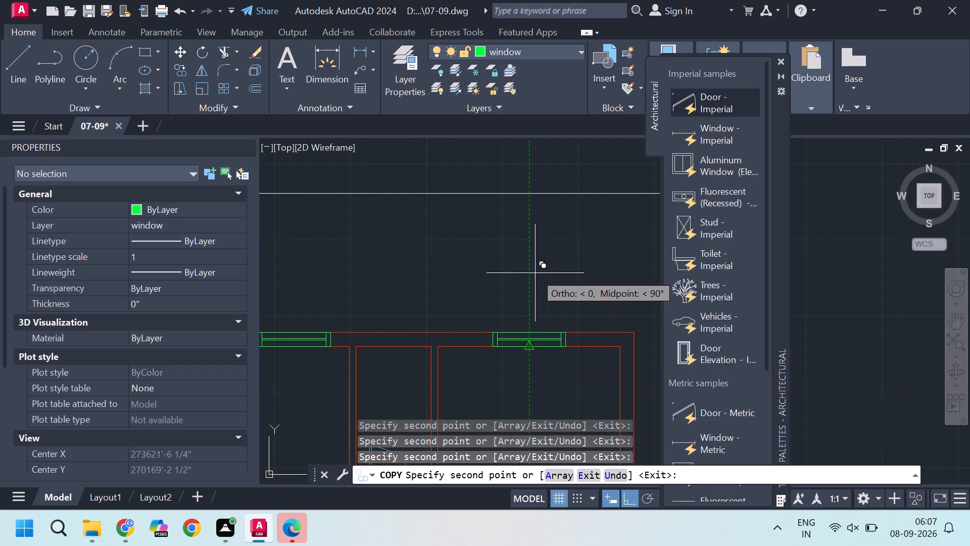
Place a window copy in the right unit's lower room, its bottom edge on the outer line of the wall above the bottom strip.
scroll(535, 271, down, 5)
scroll(511, 349, up, 4)
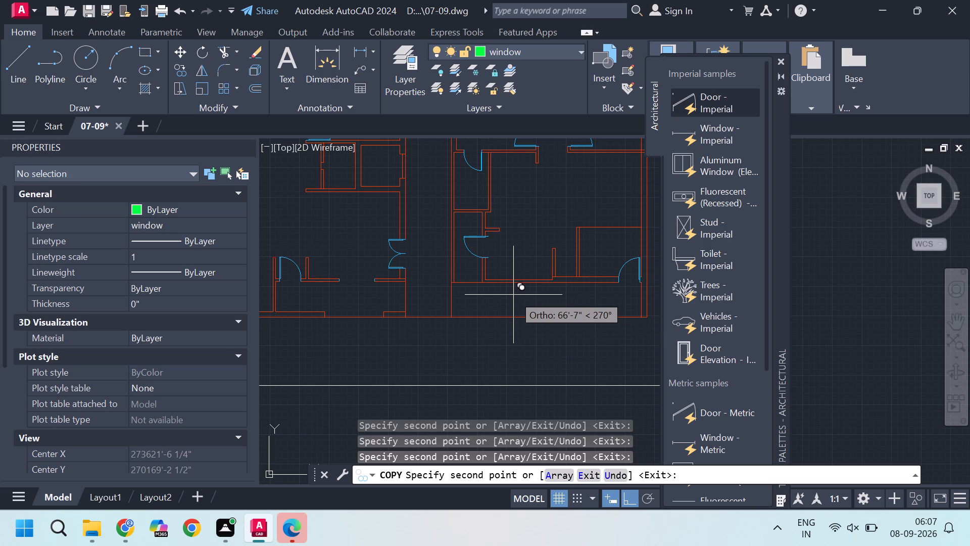
scroll(518, 289, up, 2)
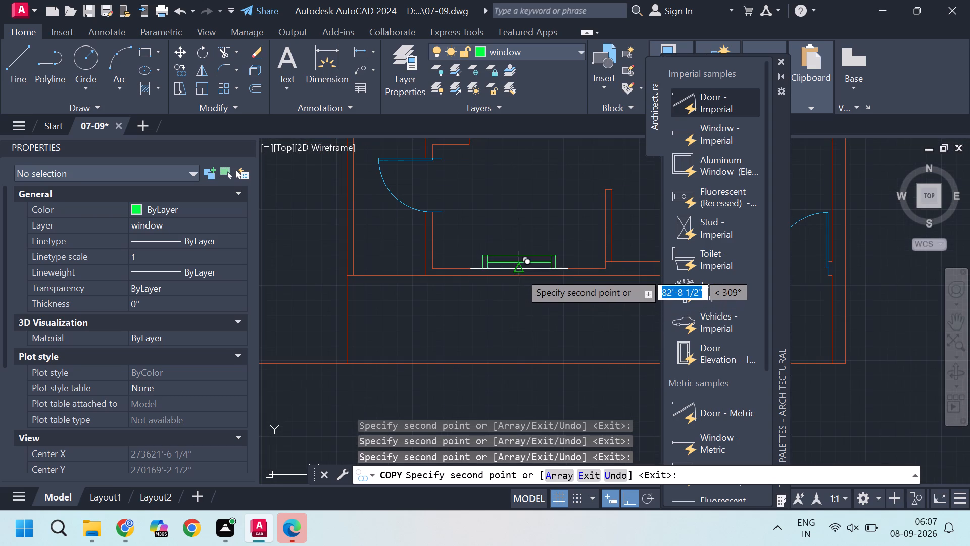
scroll(521, 275, up, 2)
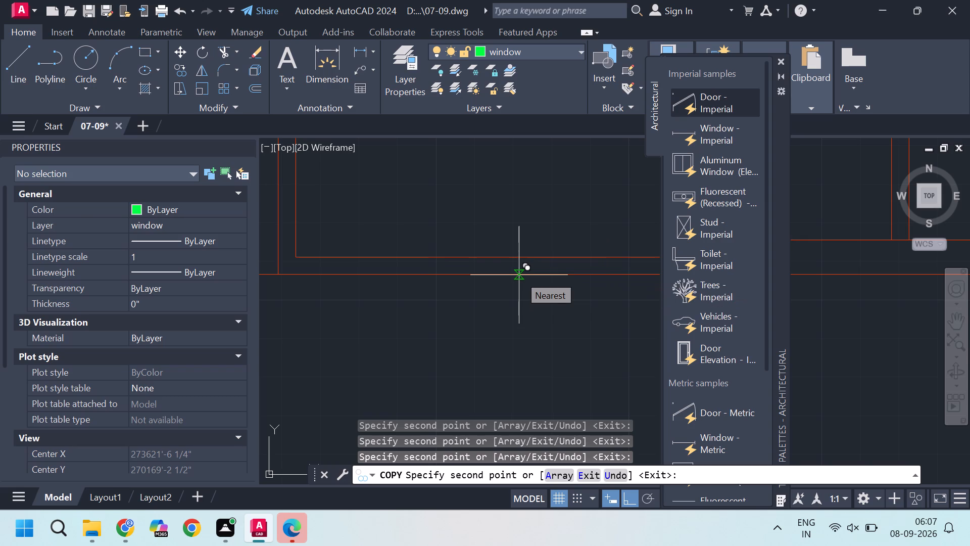
click(519, 275)
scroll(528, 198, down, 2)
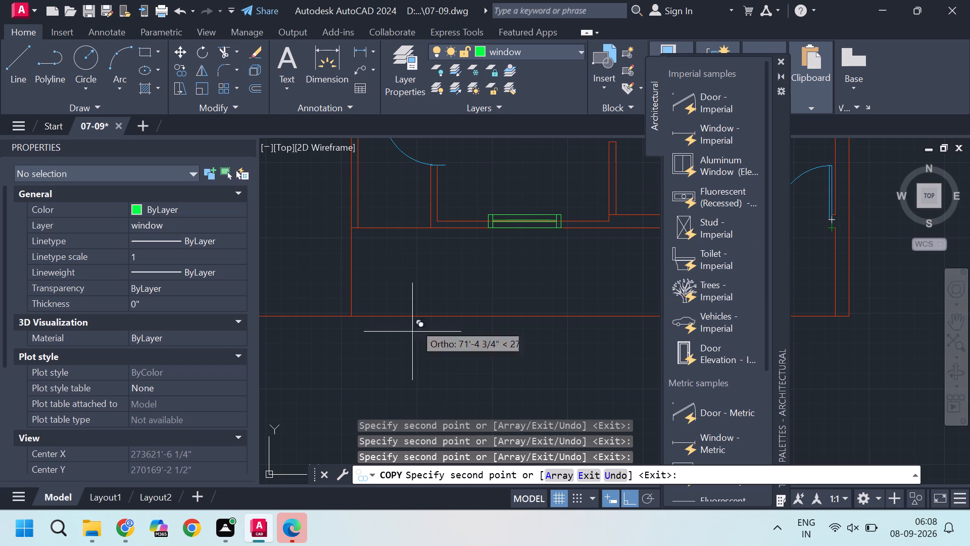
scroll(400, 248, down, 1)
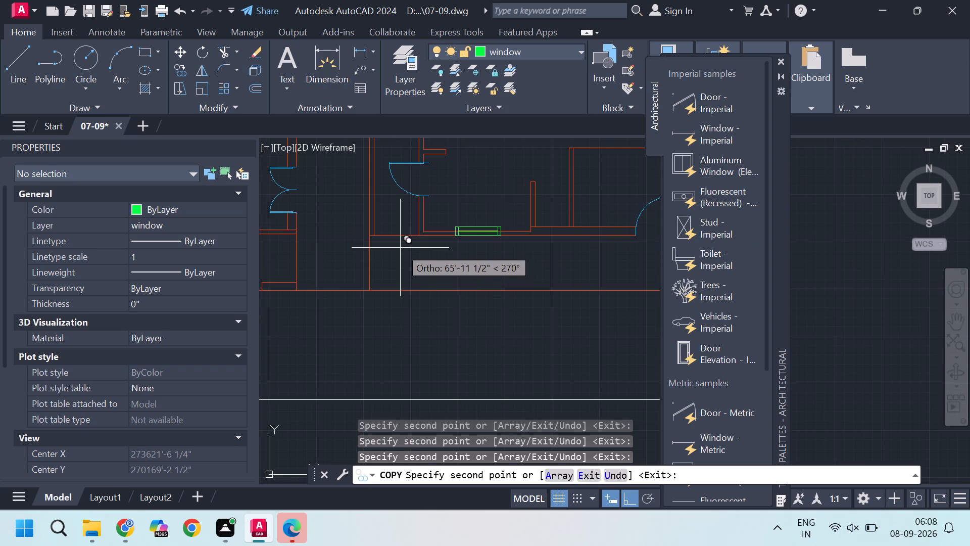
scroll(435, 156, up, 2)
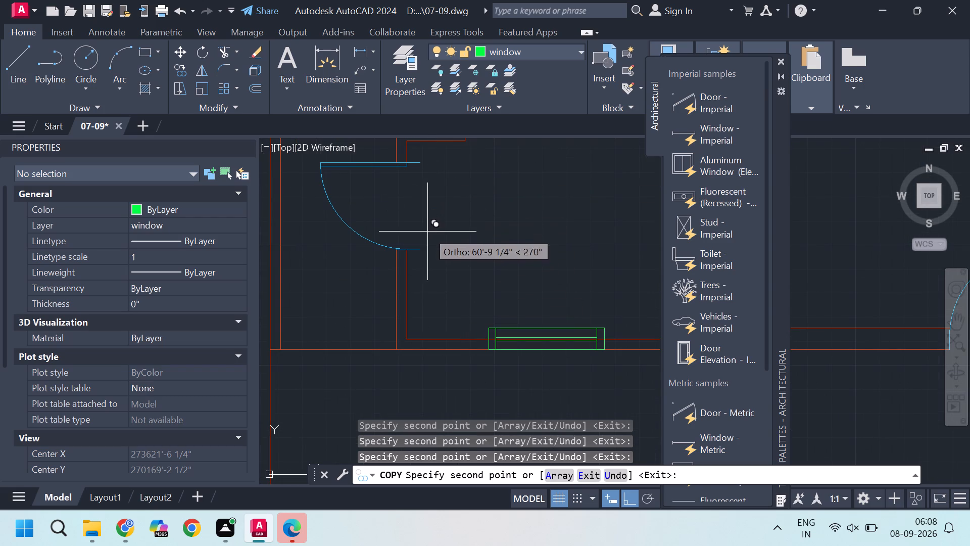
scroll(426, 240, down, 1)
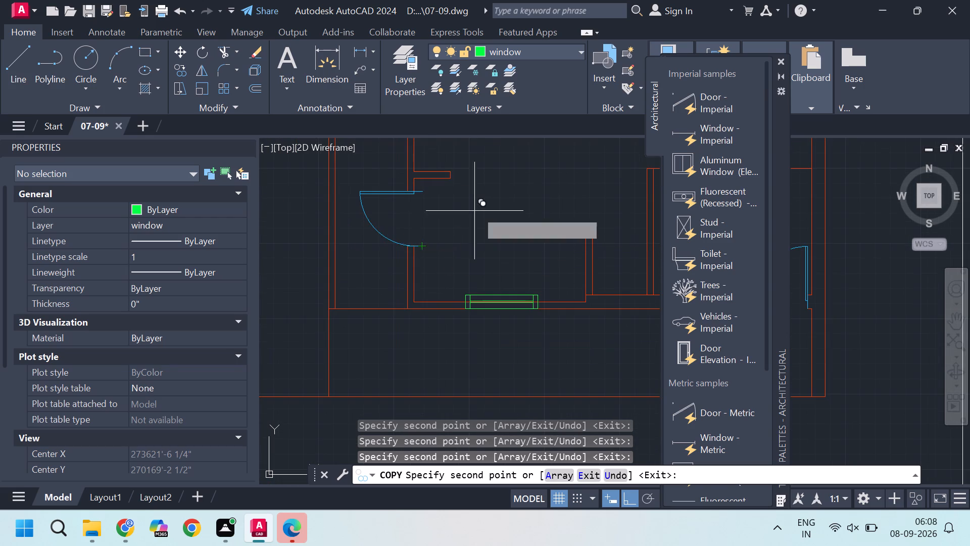
End the copying of the horizontal windows after placing the one in the right unit's lower room.
scroll(476, 210, down, 2)
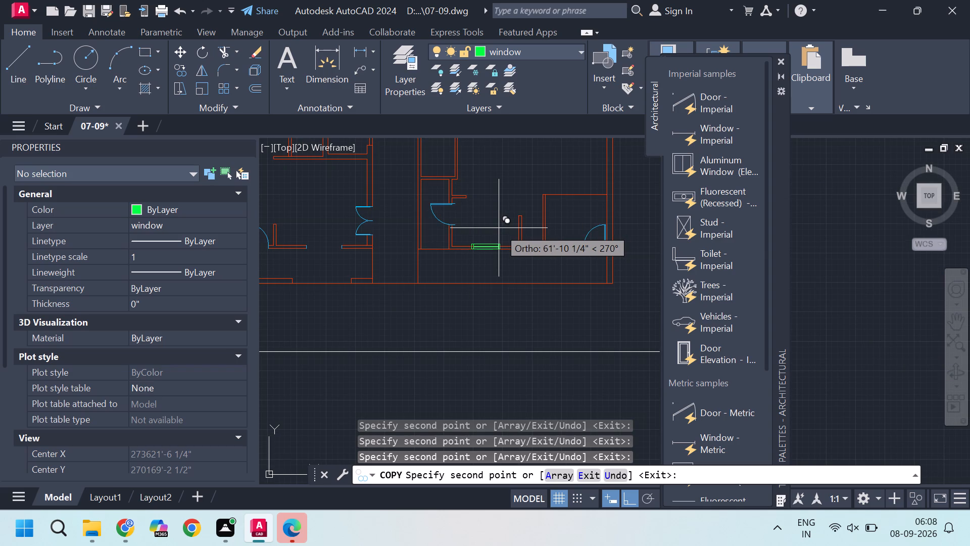
scroll(488, 233, down, 1)
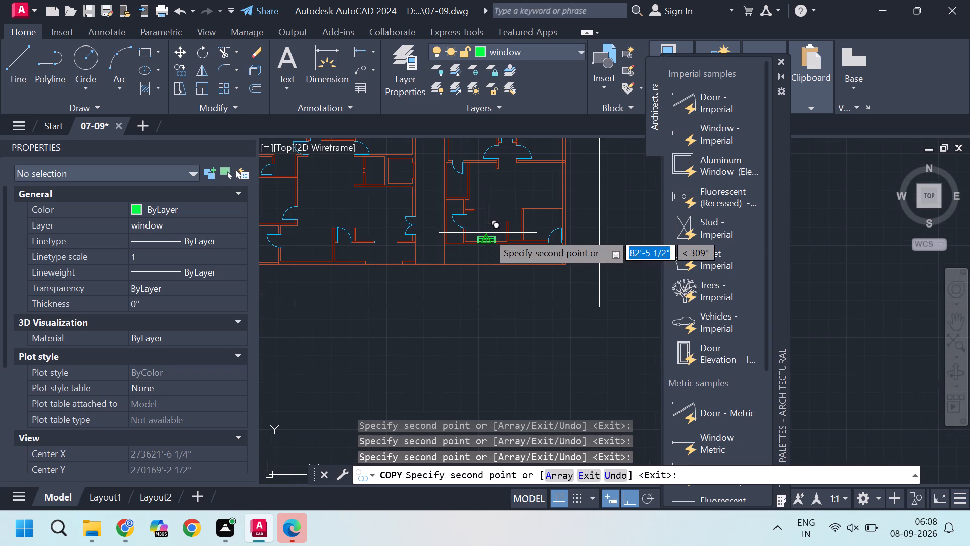
scroll(488, 233, up, 1)
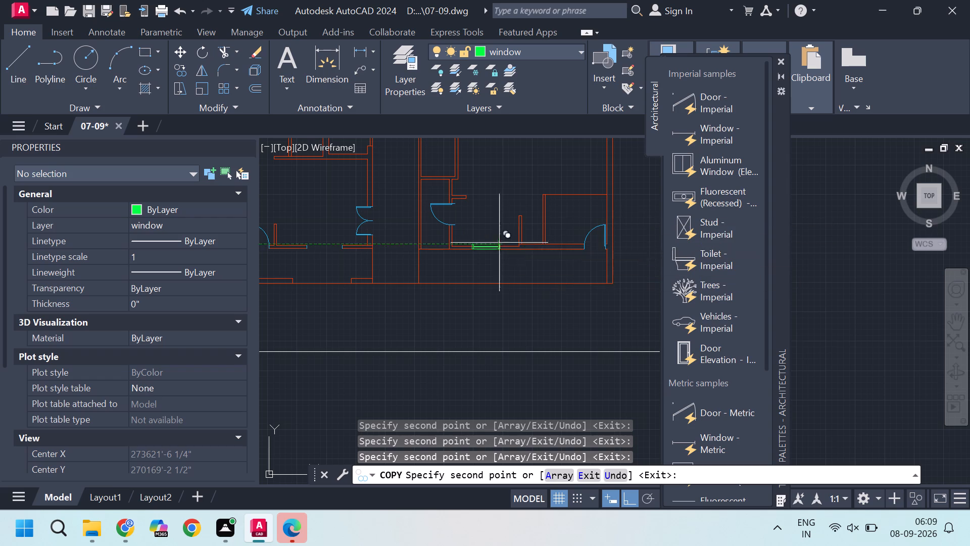
scroll(467, 207, up, 1)
scroll(507, 249, down, 3)
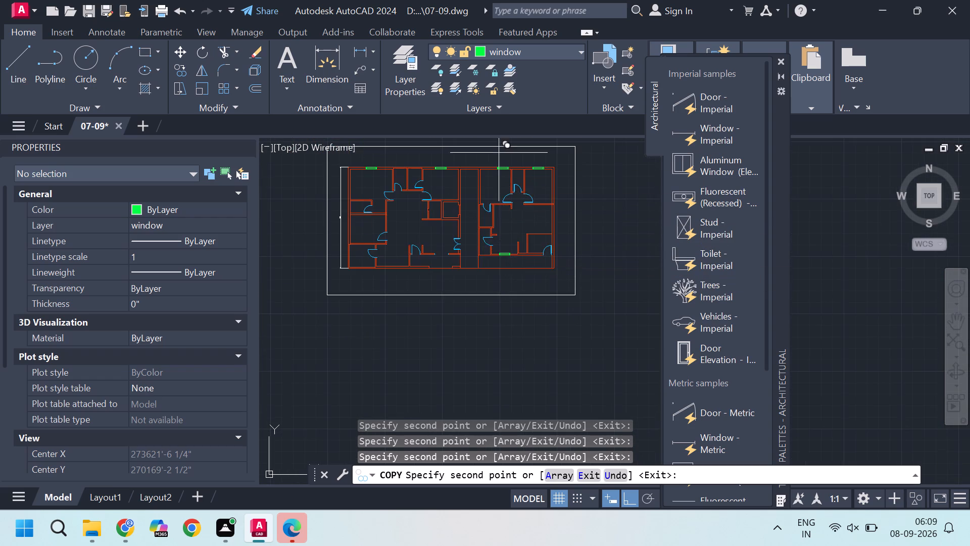
scroll(499, 147, up, 1)
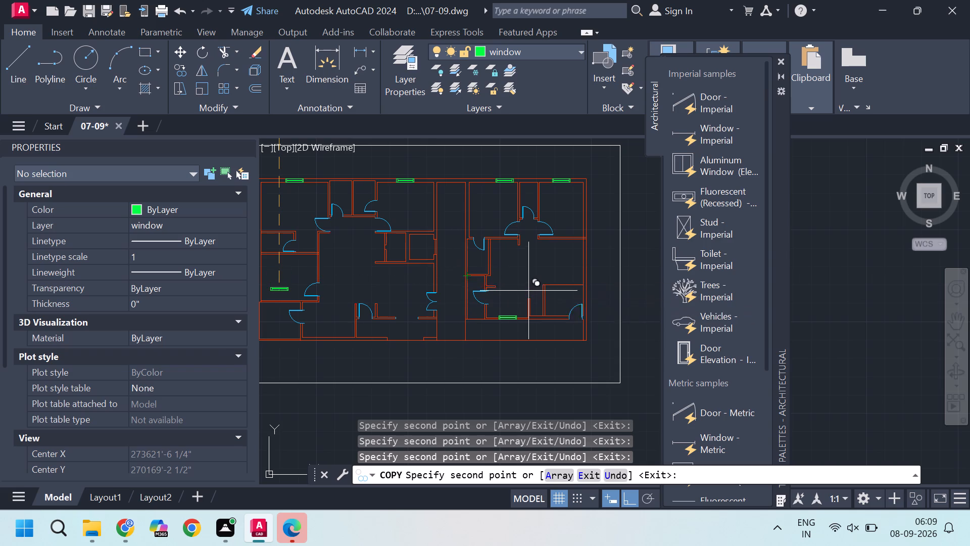
key(Escape)
Rotate the standalone grouped window outside the plan by 90° about its lower-right corner, making it vertical.
scroll(450, 238, down, 1)
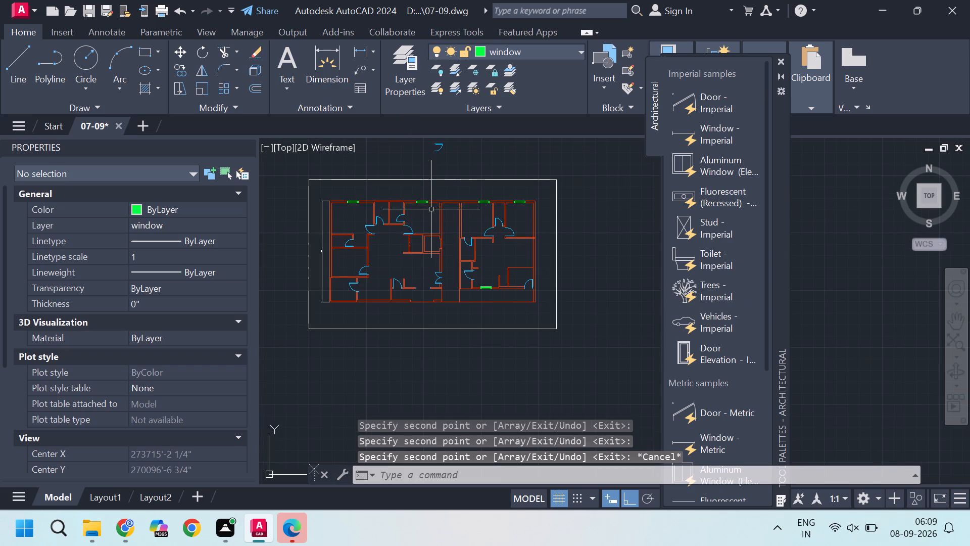
middle_drag(403, 277, 378, 380)
scroll(351, 216, up, 2)
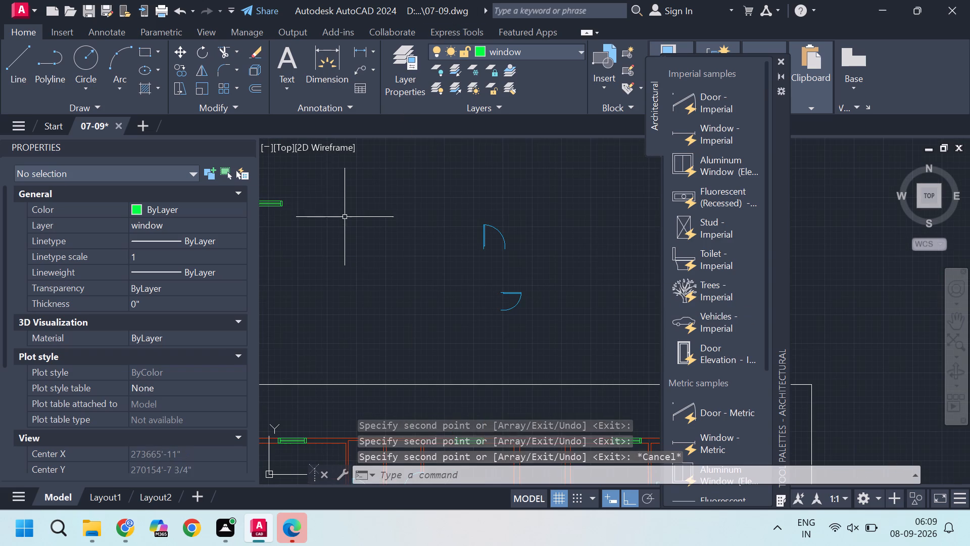
middle_drag(326, 208, 476, 284)
scroll(483, 286, down, 1)
scroll(420, 269, up, 1)
click(432, 264)
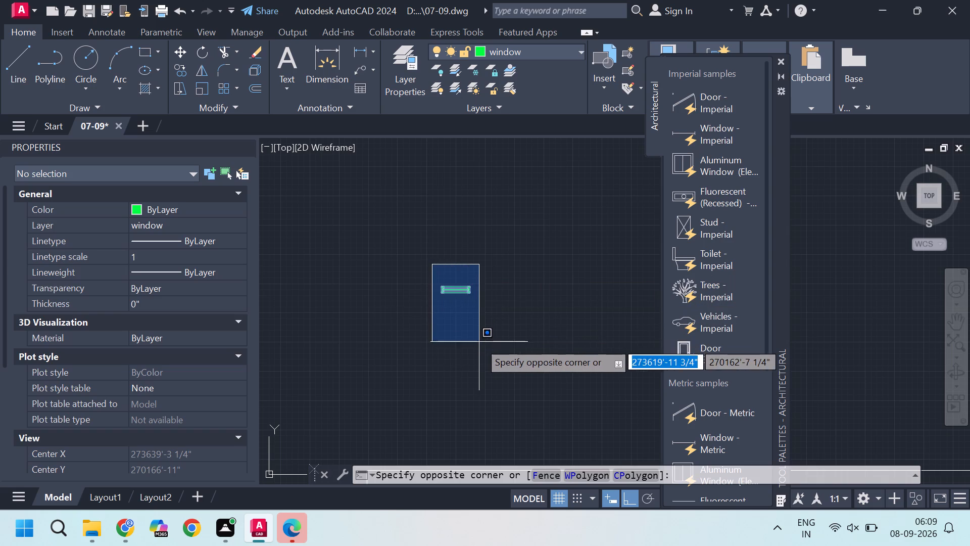
click(479, 342)
scroll(482, 315, up, 2)
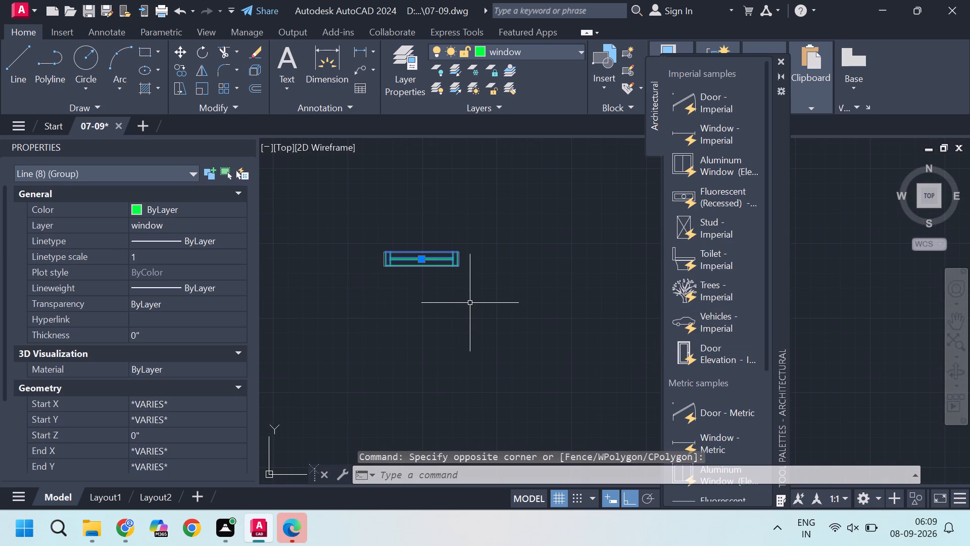
text(ro)
key(Return)
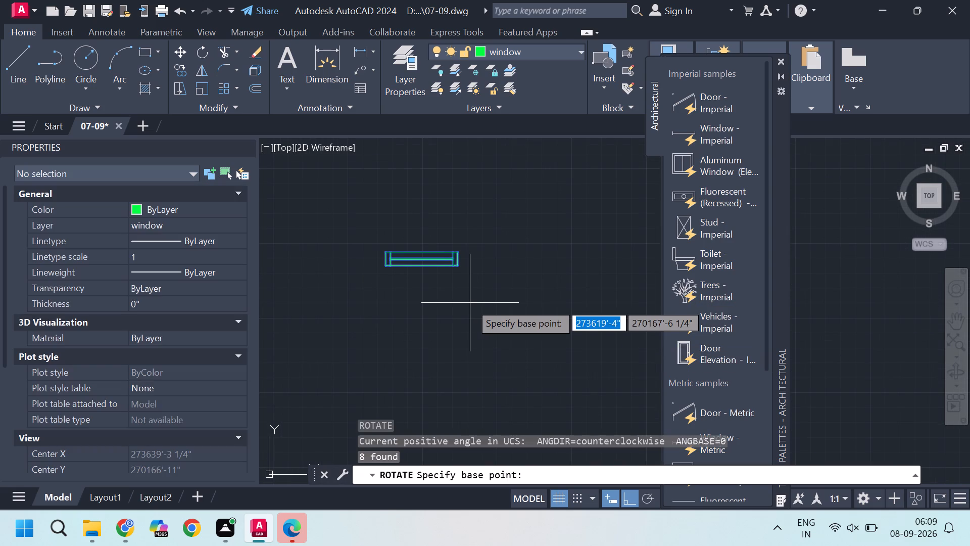
scroll(471, 258, up, 2)
scroll(444, 305, up, 1)
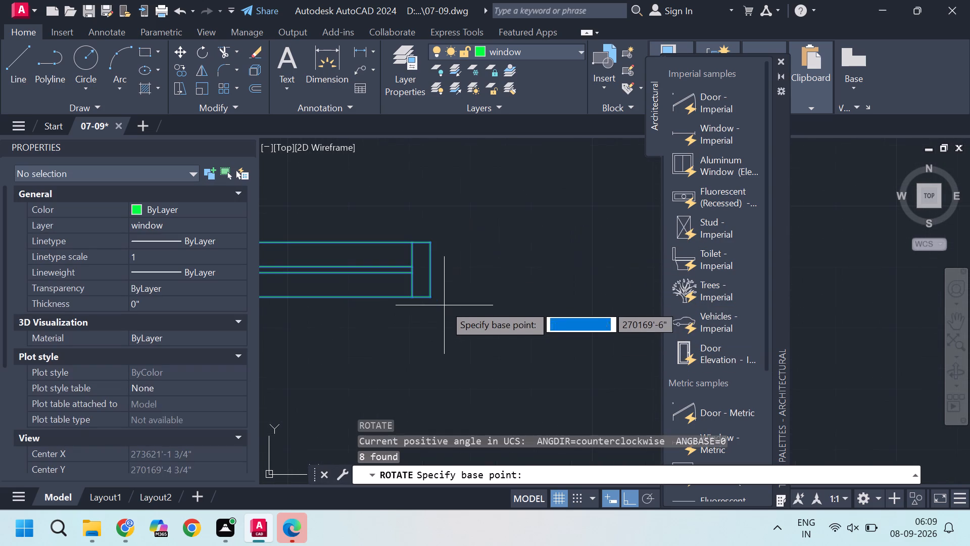
click(432, 298)
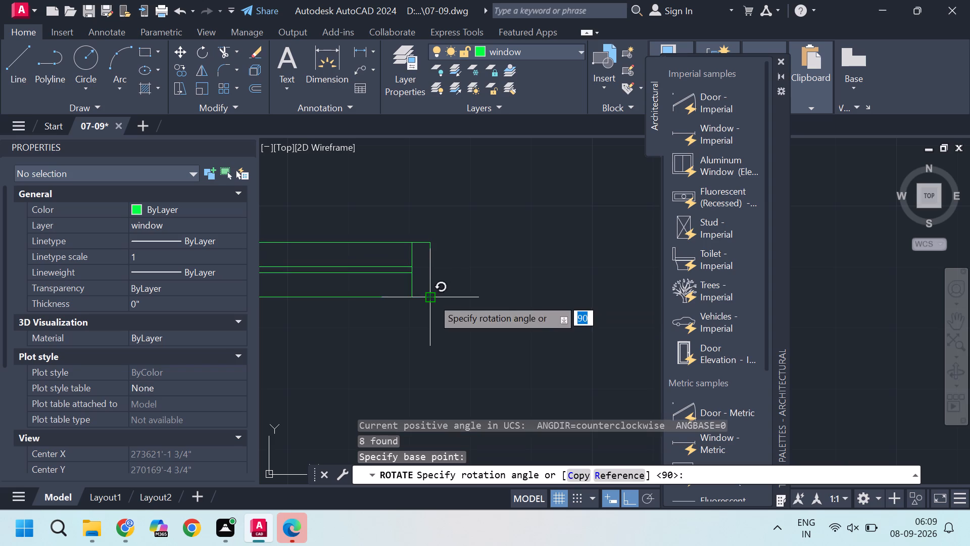
drag(472, 185, 472, 190)
scroll(467, 208, down, 3)
scroll(458, 221, up, 2)
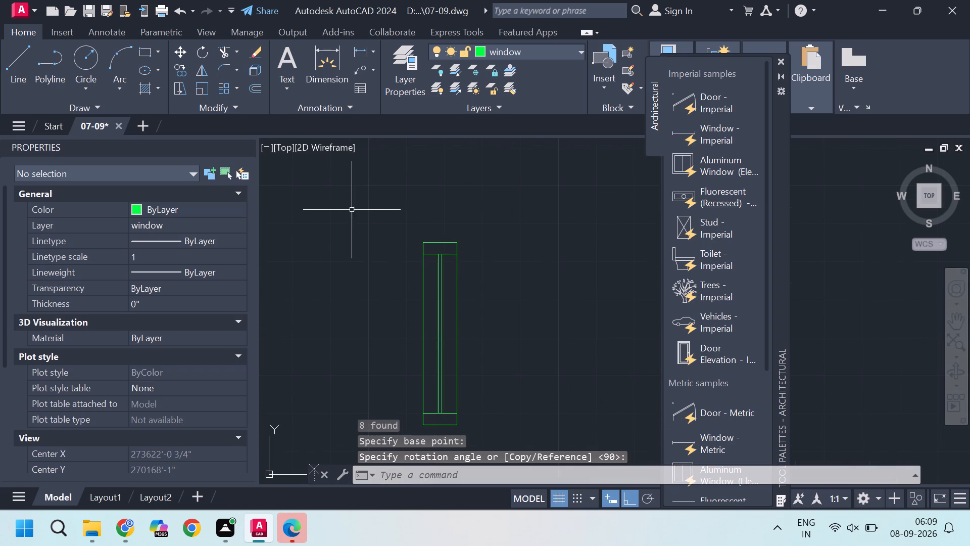
Copy the vertical window by its left-edge midpoint onto the inner line of the right outer wall in the right unit's upper-right room.
click(363, 218)
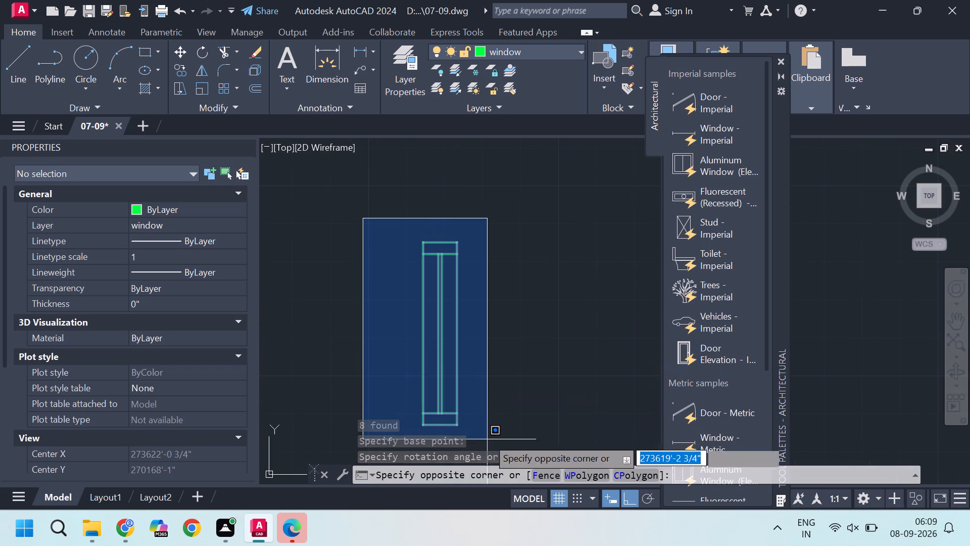
click(490, 430)
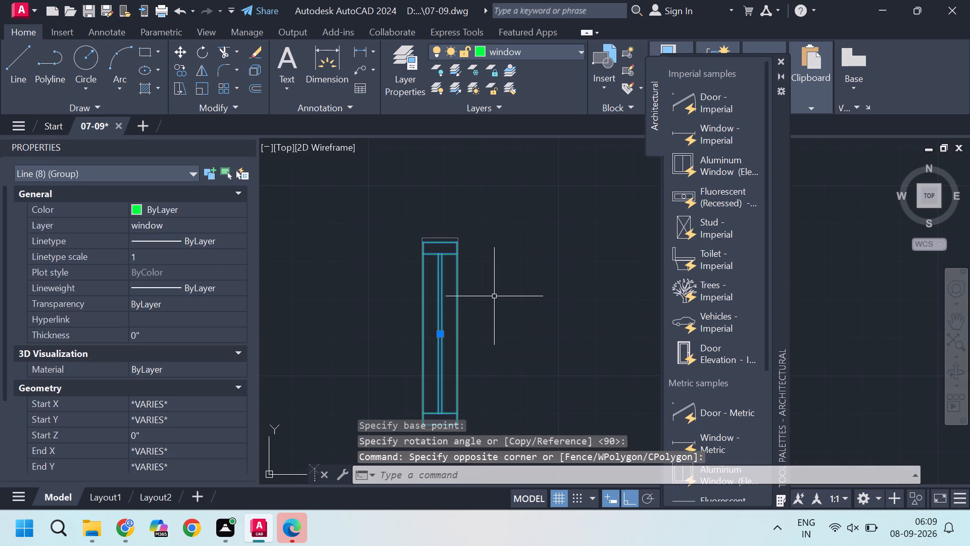
text(co)
key(Return)
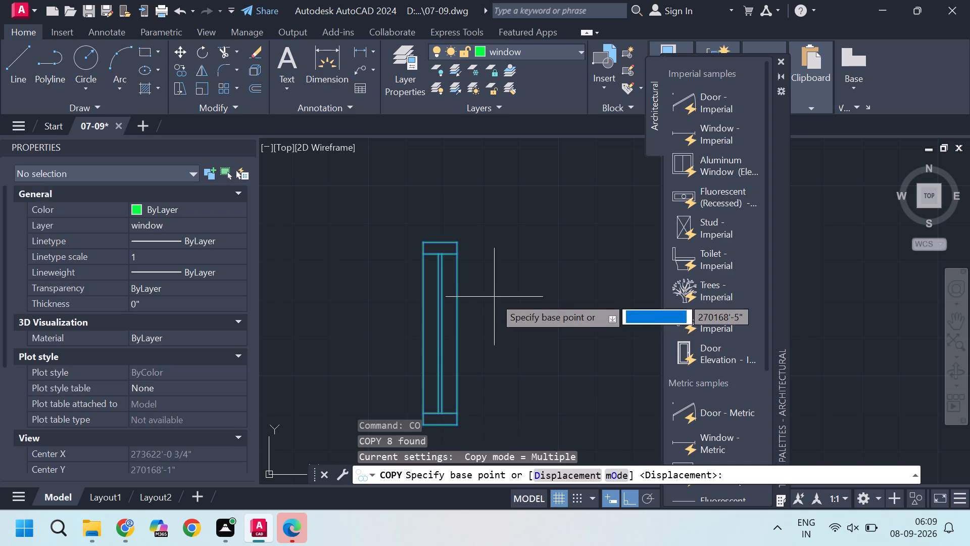
click(421, 333)
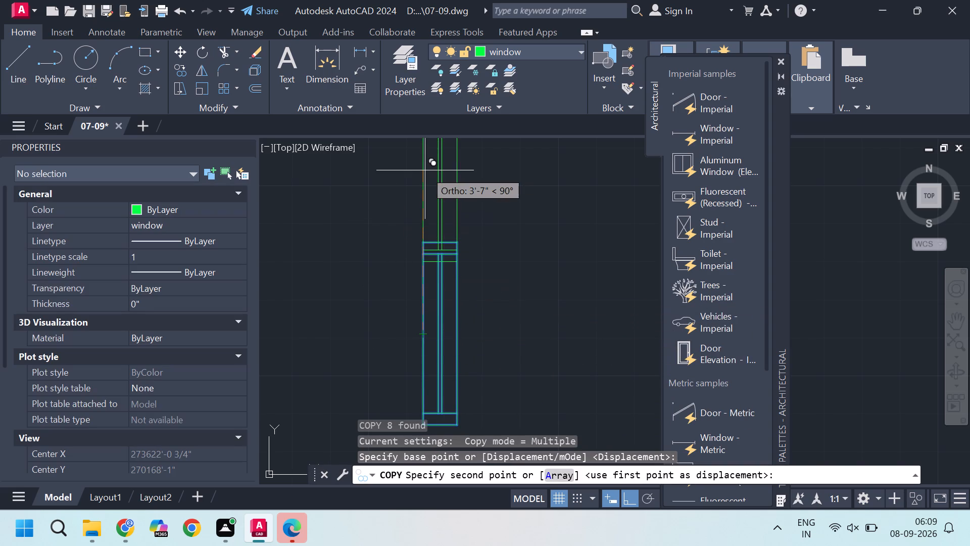
scroll(447, 292, down, 3)
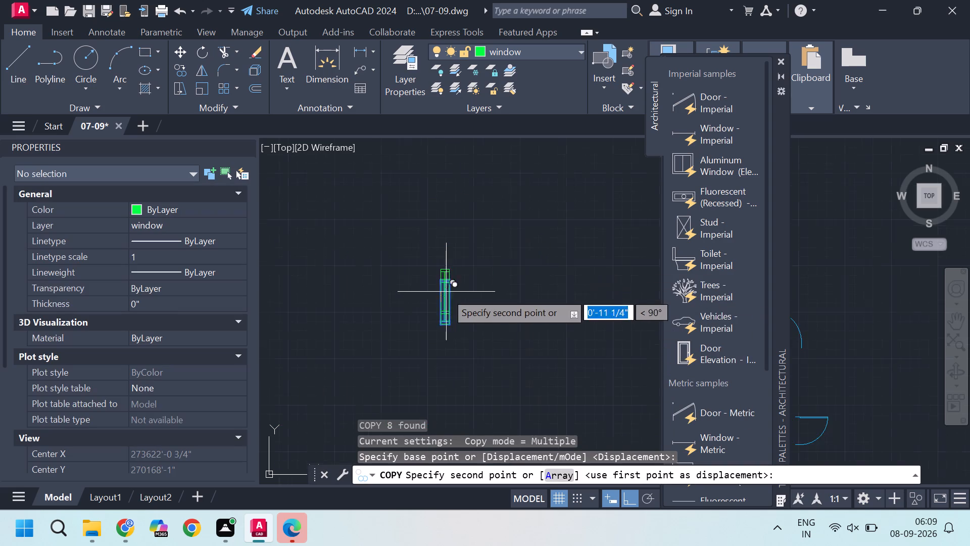
scroll(446, 292, down, 4)
scroll(549, 365, up, 3)
middle_drag(552, 363, 487, 301)
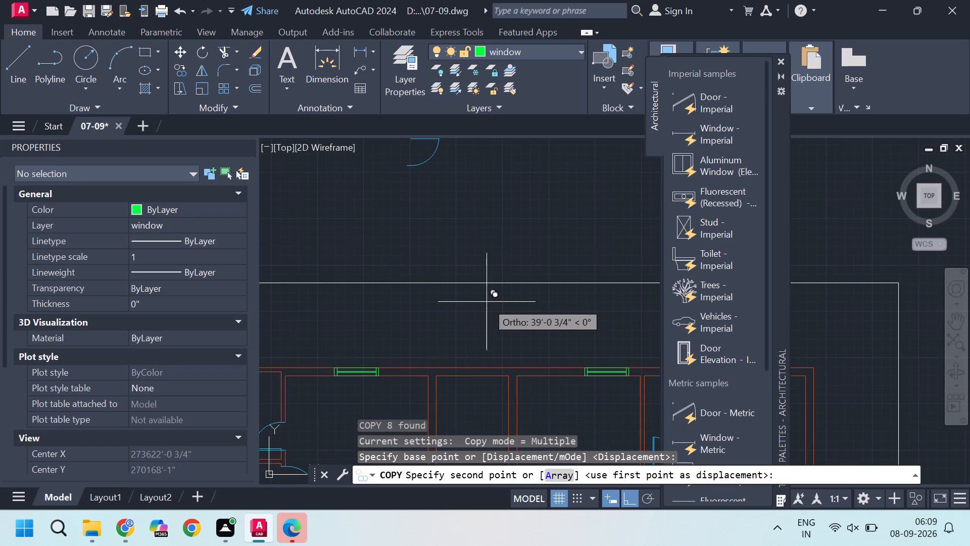
scroll(491, 313, down, 2)
scroll(650, 380, up, 2)
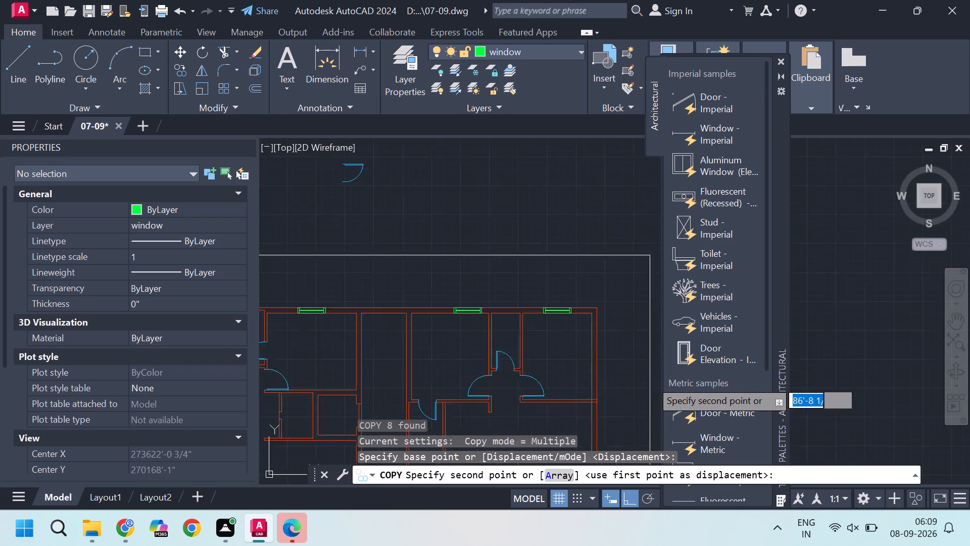
scroll(651, 380, up, 1)
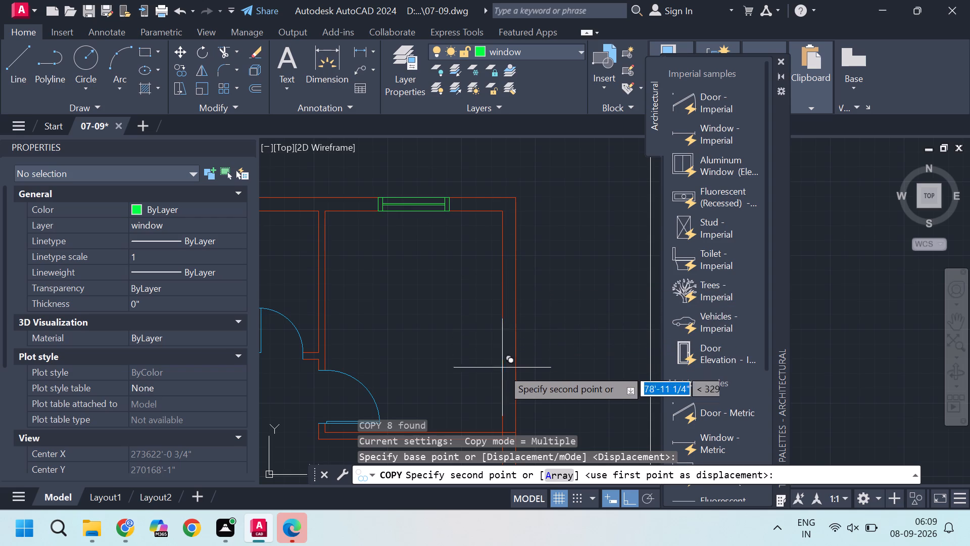
click(502, 306)
Place another vertical window copy on the right outer wall's inner line, just below the right unit's upper-right room.
scroll(521, 270, down, 3)
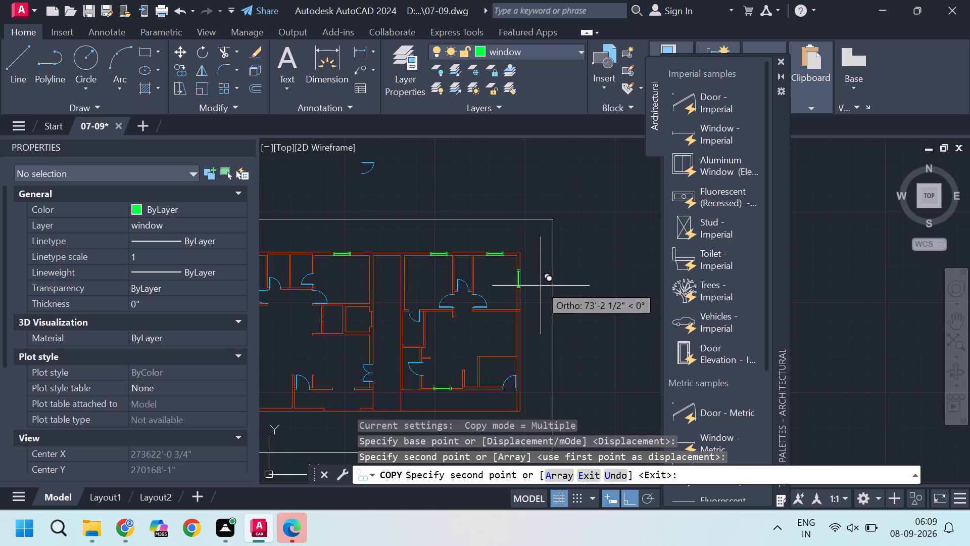
scroll(540, 286, down, 2)
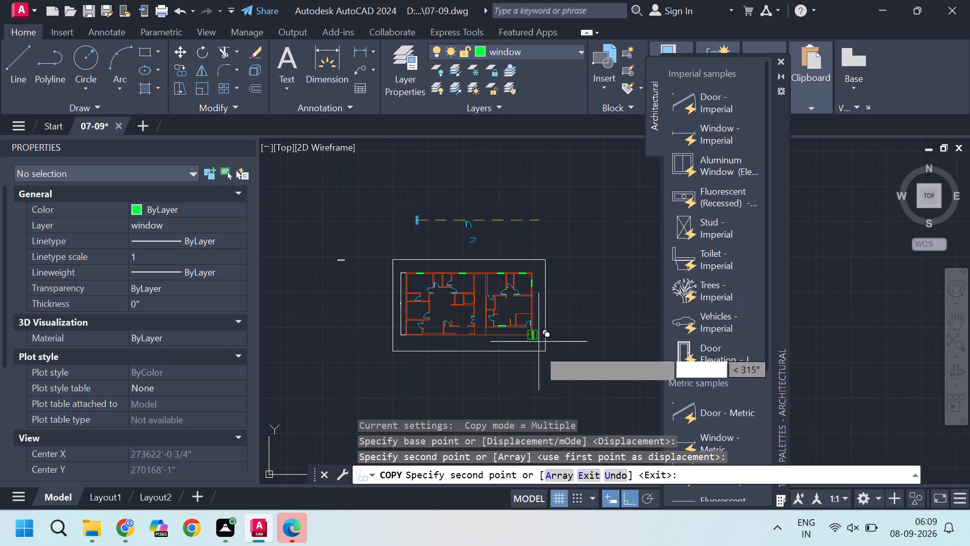
scroll(561, 389, up, 2)
middle_drag(495, 222, 504, 358)
scroll(496, 317, up, 3)
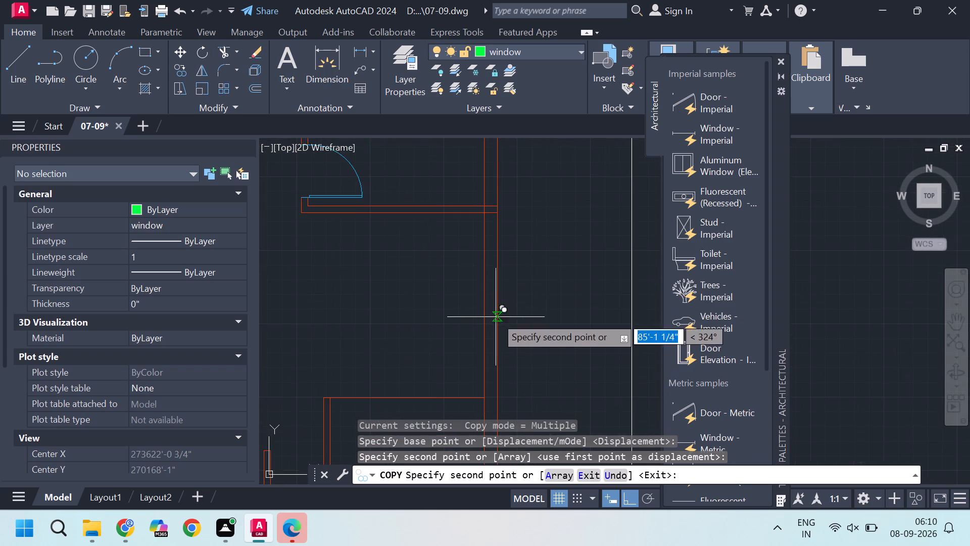
click(486, 290)
Place a vertical window copy in the right outer wall of the right unit's small lower-right room, above its door.
scroll(528, 295, down, 1)
middle_drag(514, 362, 490, 295)
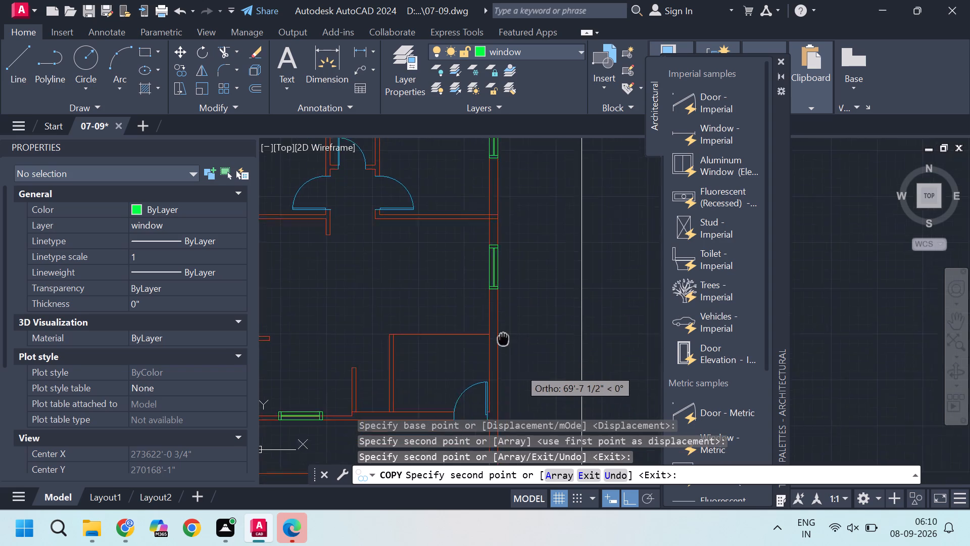
middle_drag(490, 295, 475, 246)
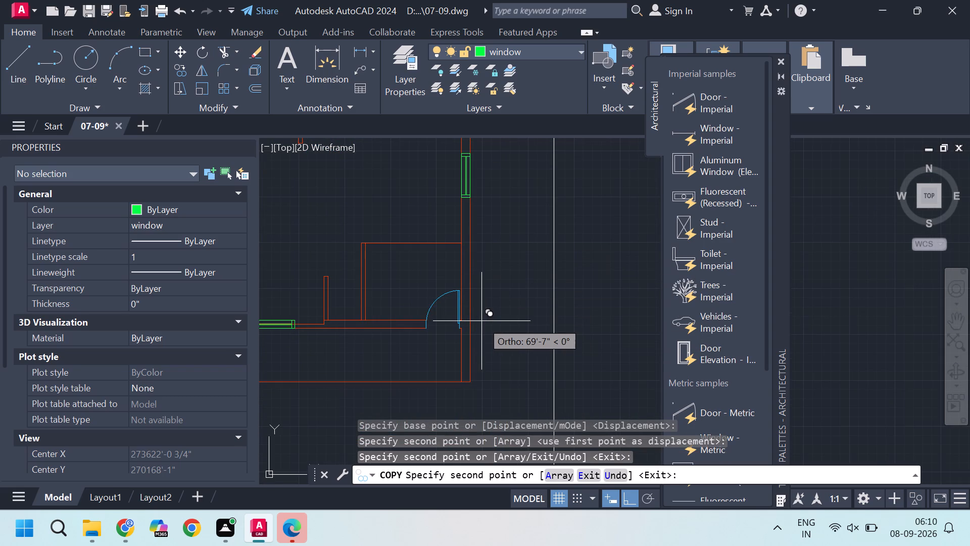
scroll(481, 321, up, 1)
scroll(443, 257, up, 2)
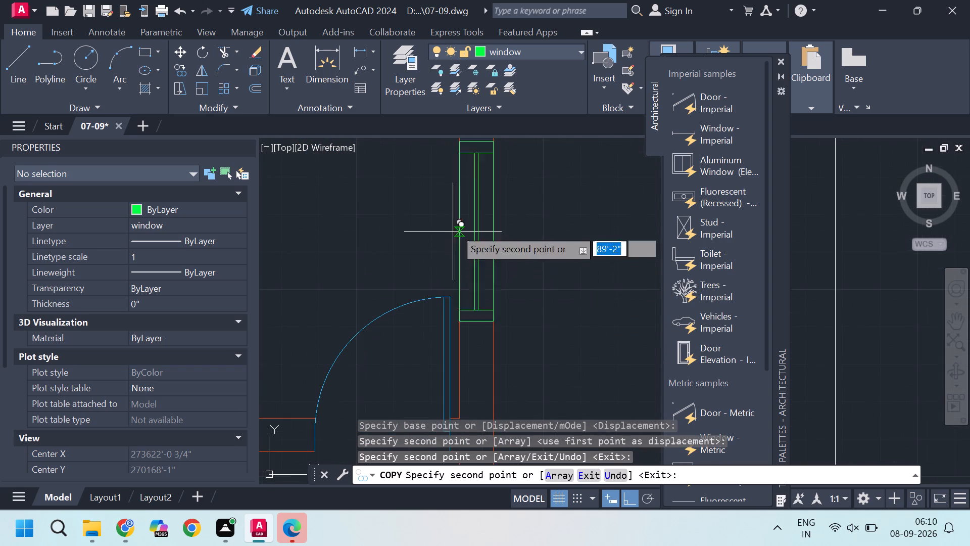
middle_drag(460, 209, 471, 277)
scroll(471, 277, down, 1)
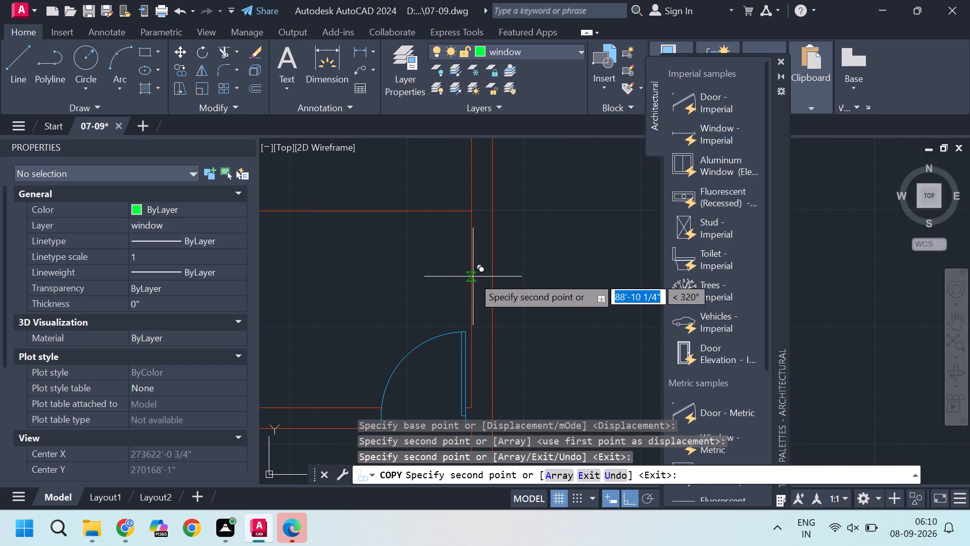
click(473, 280)
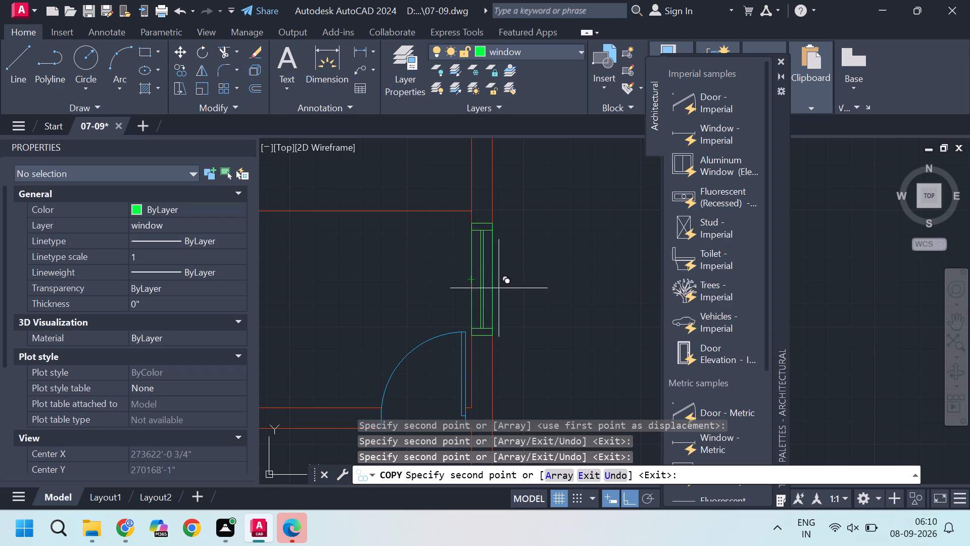
Place a vertical window copy in the left outer wall of the left unit's middle-left room, its left edge on the outer line.
scroll(584, 322, down, 3)
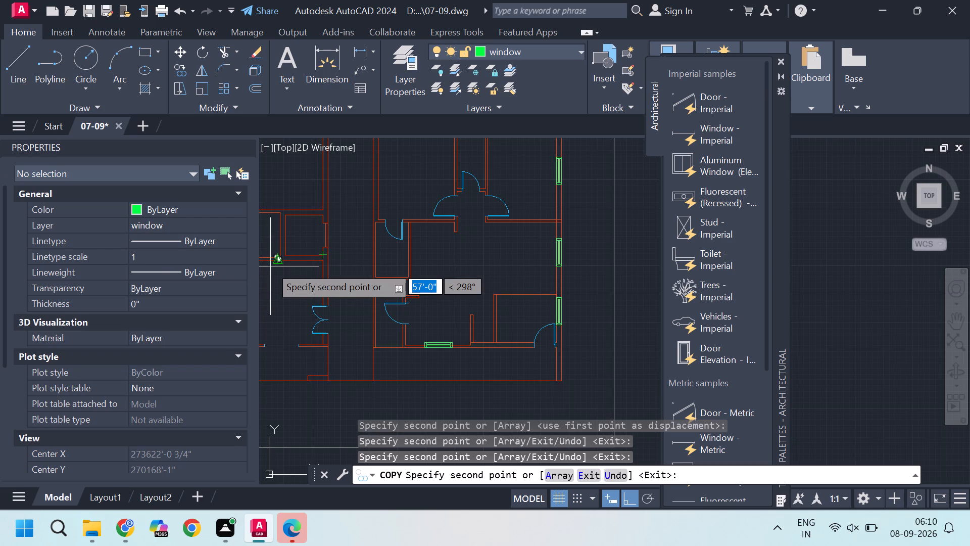
scroll(270, 266, down, 2)
middle_drag(324, 279, 325, 279)
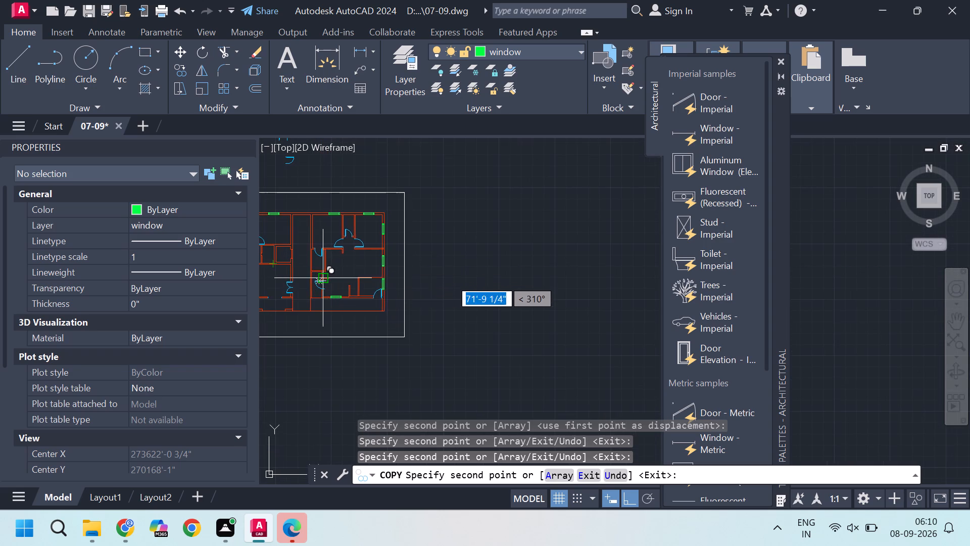
middle_drag(325, 279, 415, 265)
scroll(277, 271, up, 4)
middle_drag(280, 259, 338, 285)
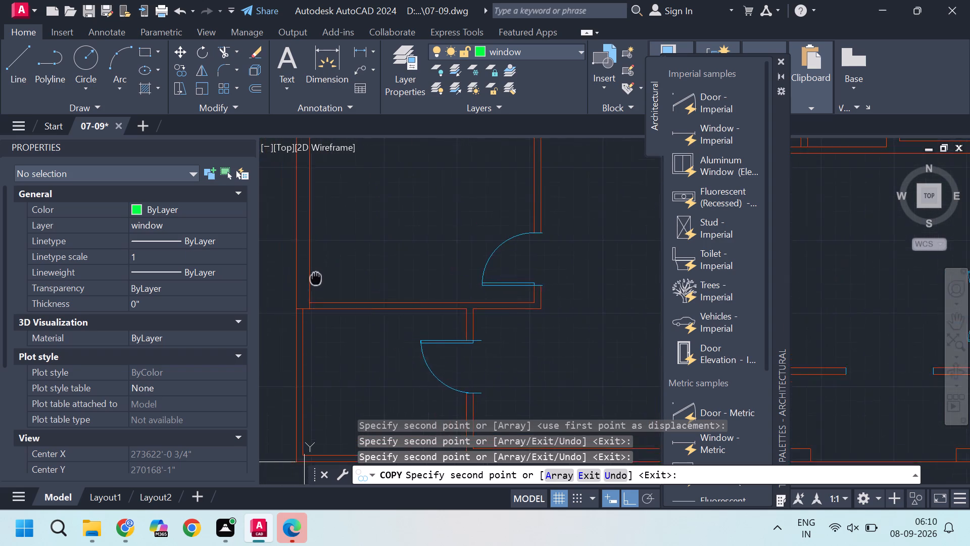
middle_drag(338, 285, 364, 306)
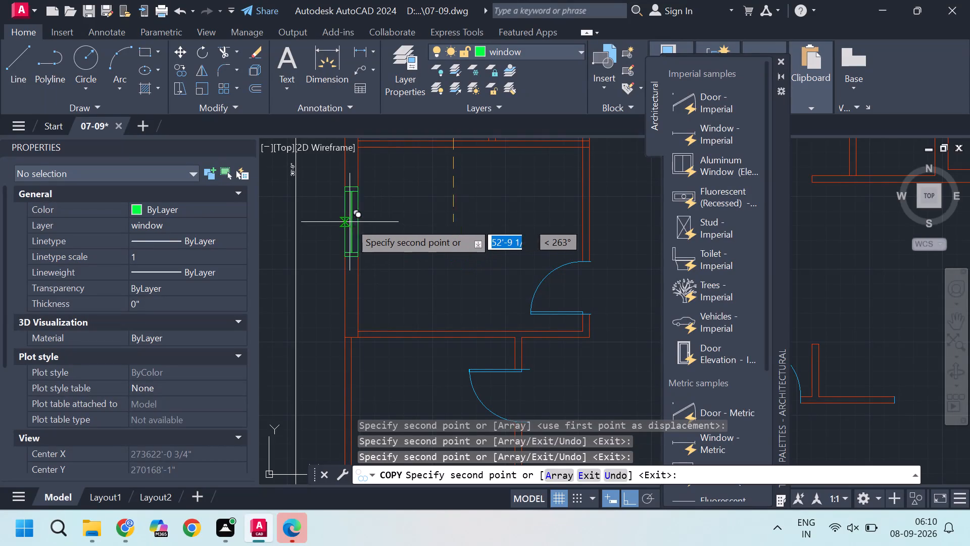
click(347, 221)
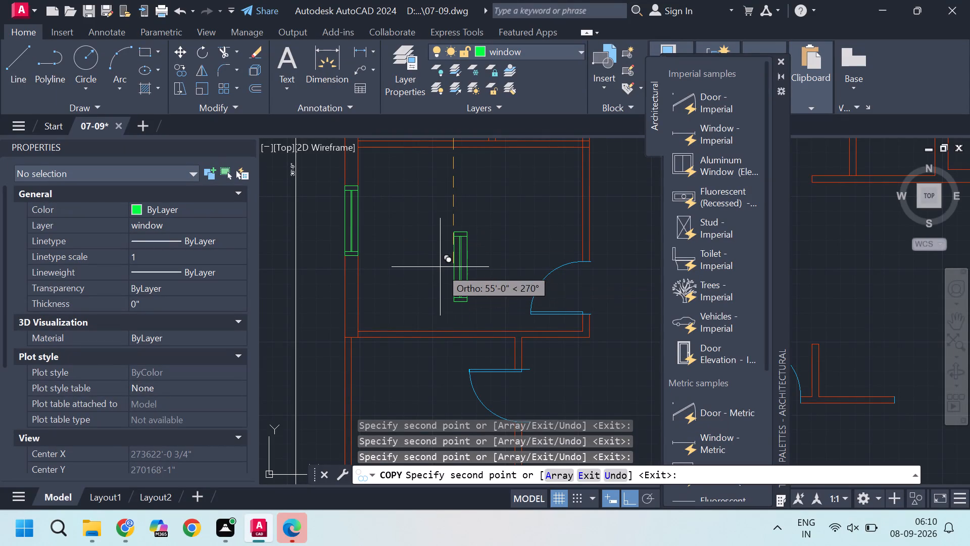
End the current copying and ungroup the spare 4' vertical window symbol above the floor plan.
middle_drag(441, 268, 476, 393)
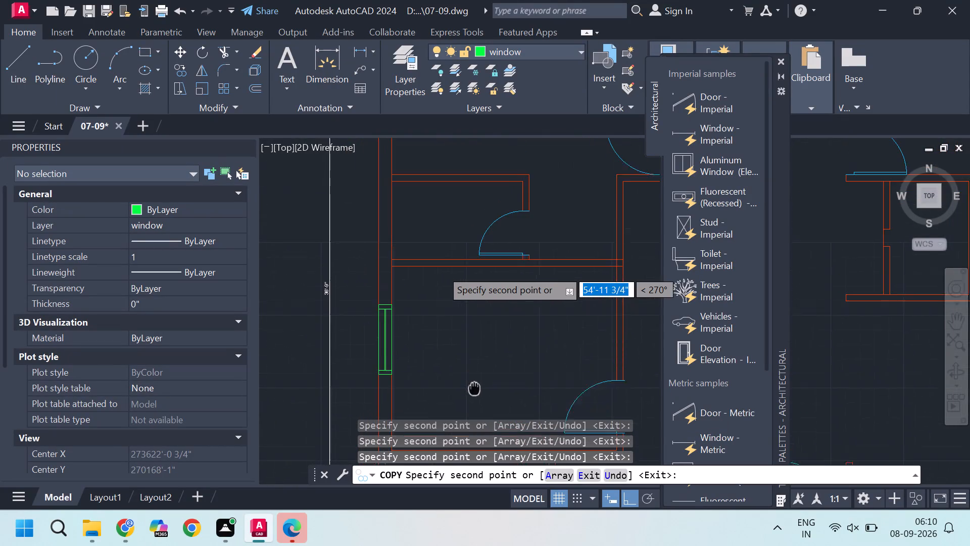
middle_drag(476, 393, 477, 401)
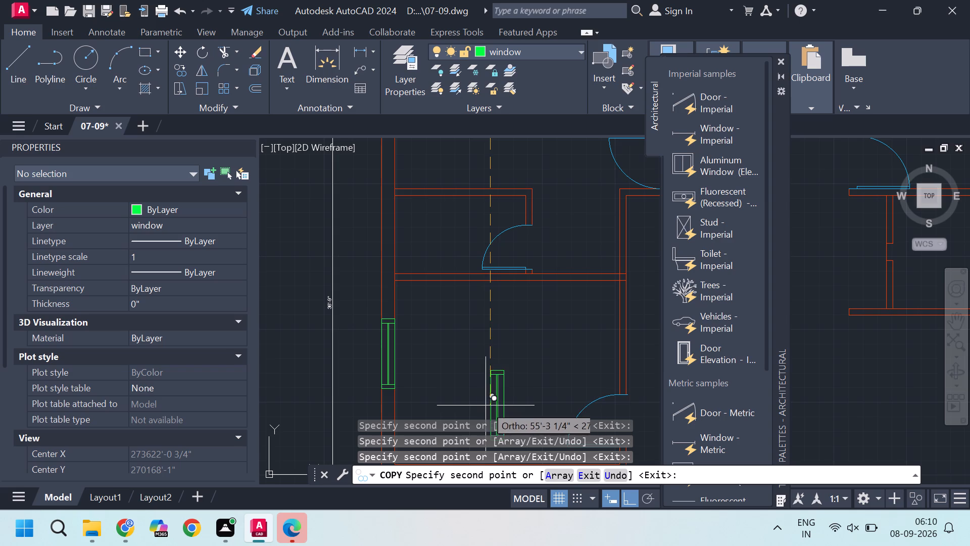
scroll(450, 358, down, 2)
scroll(455, 357, up, 2)
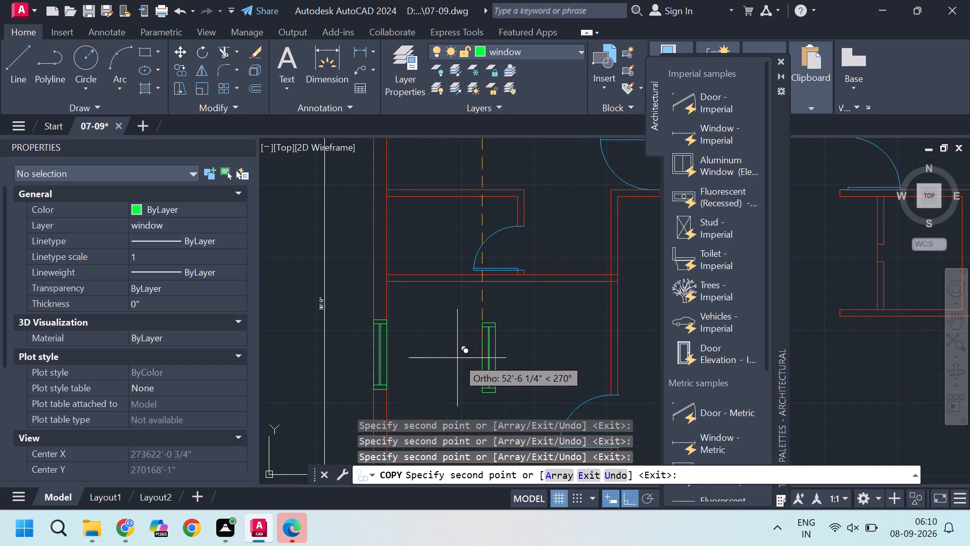
key(Escape)
scroll(460, 345, down, 2)
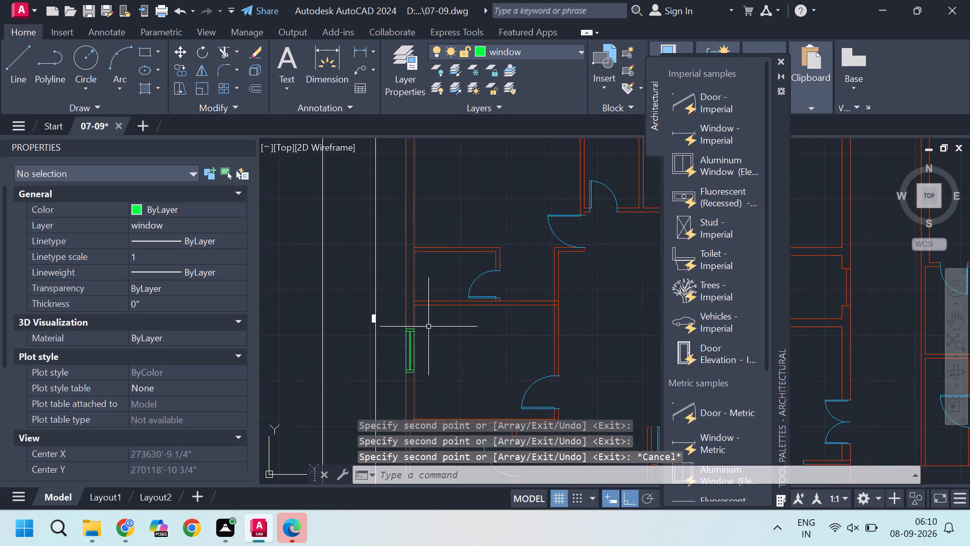
scroll(428, 326, down, 1)
scroll(443, 284, up, 2)
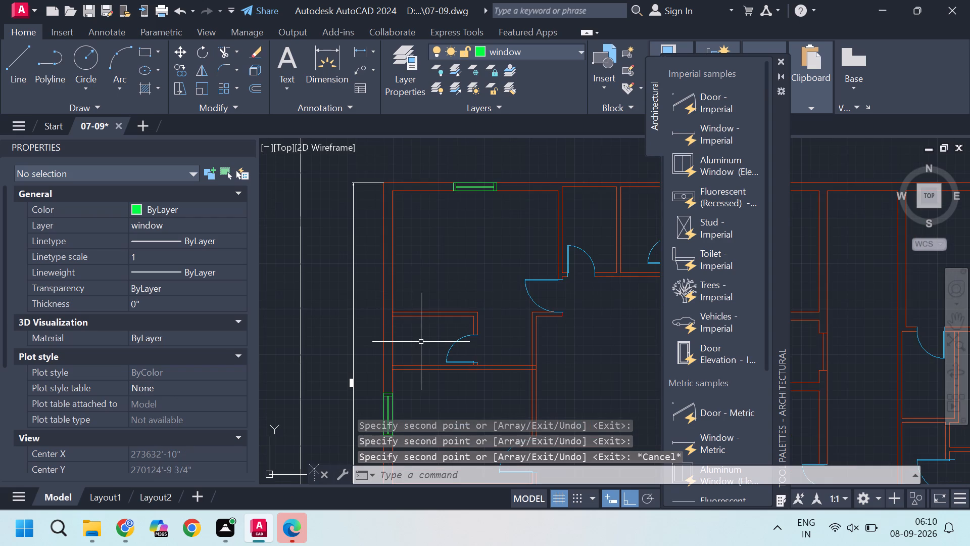
scroll(421, 345, down, 2)
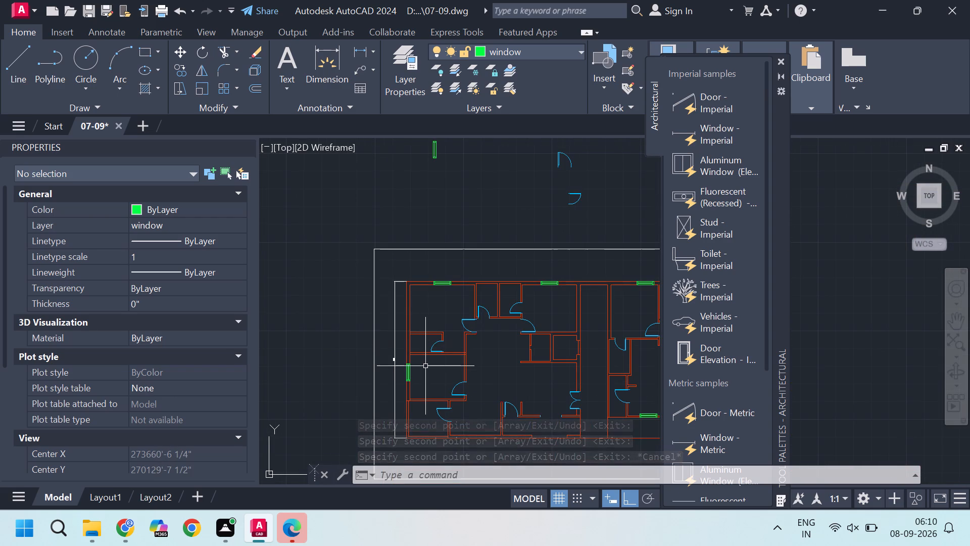
scroll(425, 366, down, 1)
scroll(464, 199, up, 2)
scroll(396, 268, up, 1)
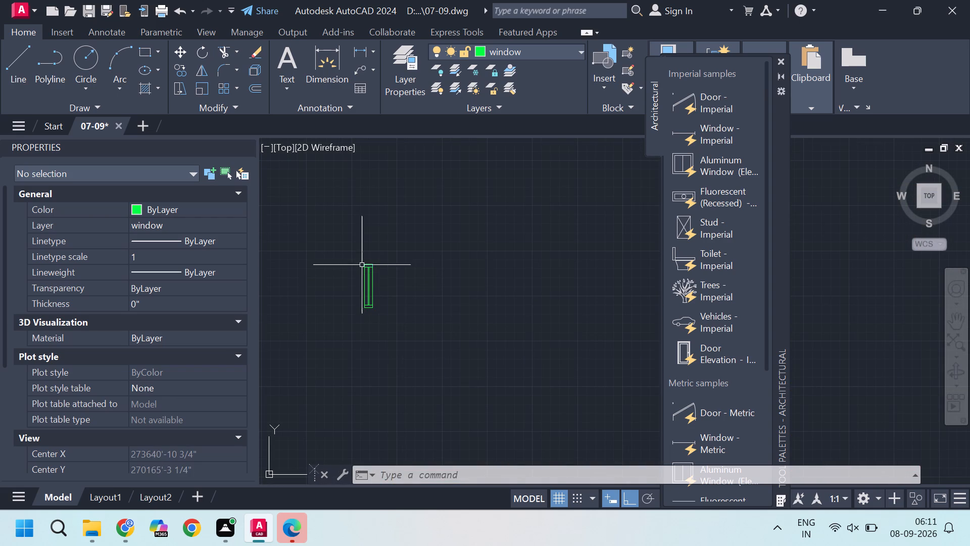
click(339, 244)
click(404, 328)
scroll(373, 314, up, 2)
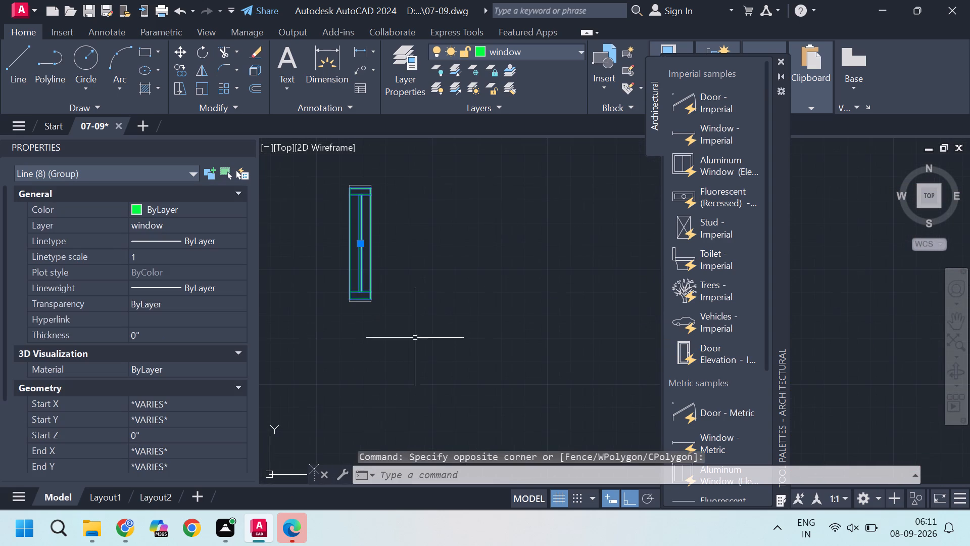
text(ung)
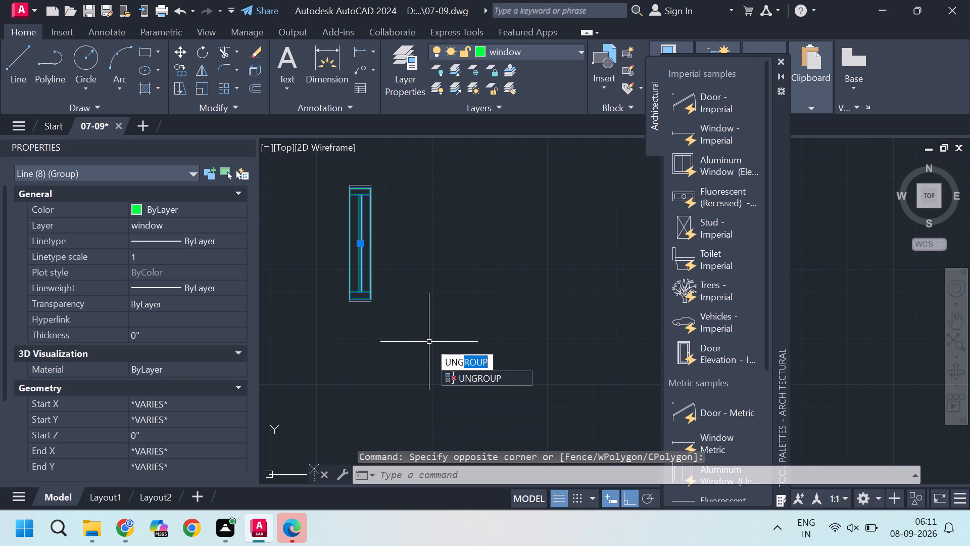
click(472, 382)
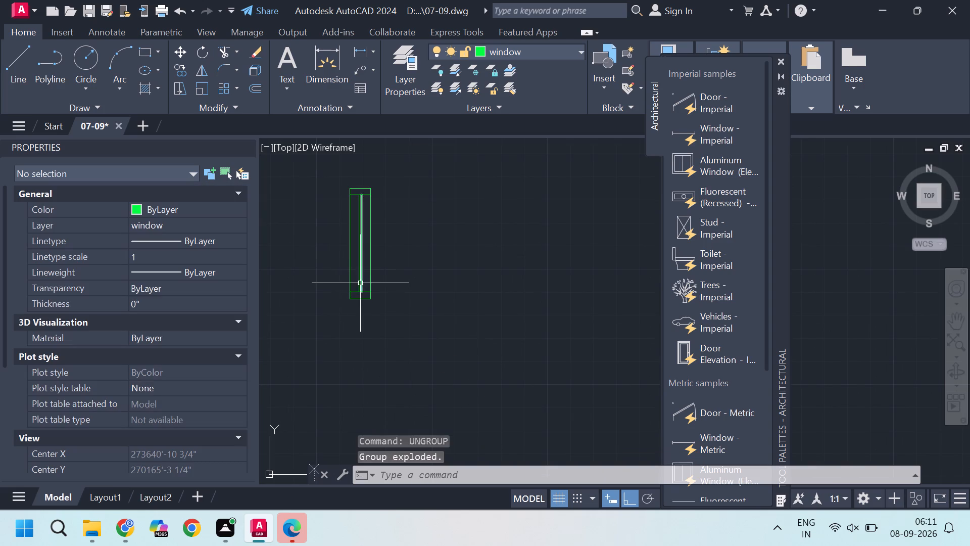
Copy the ungrouped vertical window's lines about 3'-6" to the right of the original, above the plan.
click(327, 183)
click(430, 335)
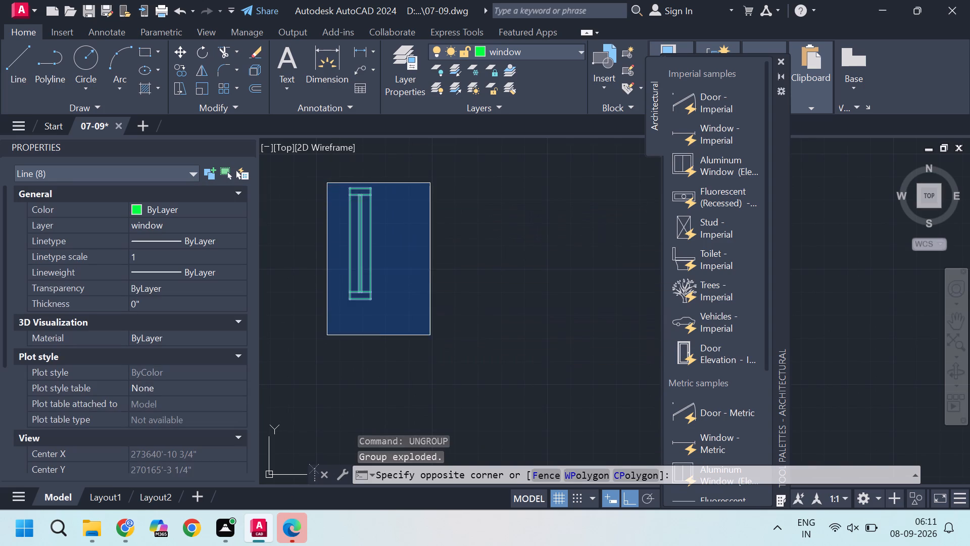
text(co)
key(Return)
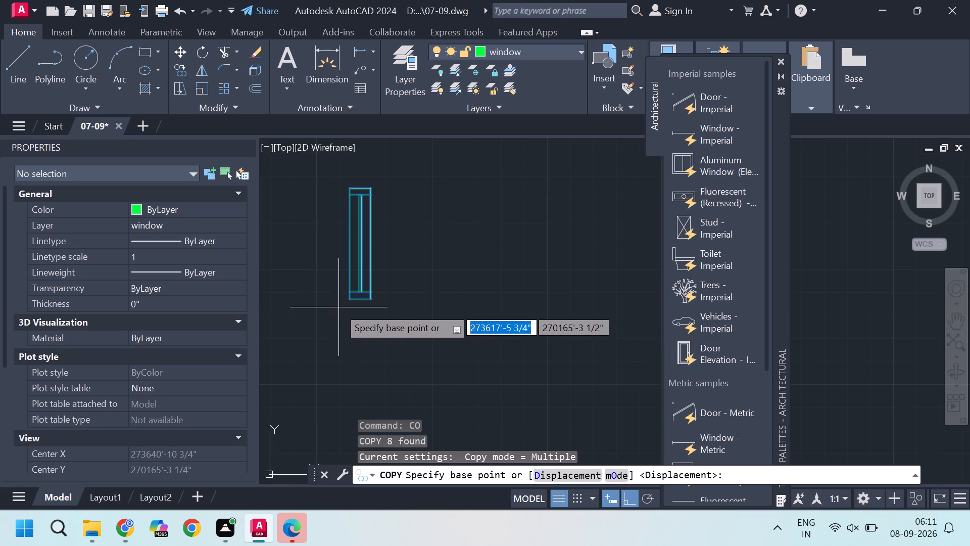
click(352, 300)
click(446, 297)
key(Escape)
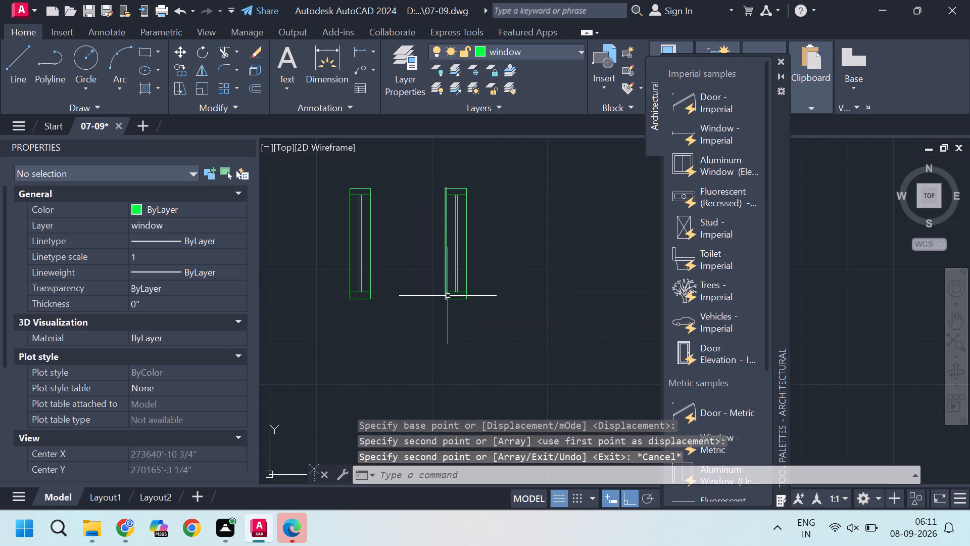
click(420, 171)
key(Escape)
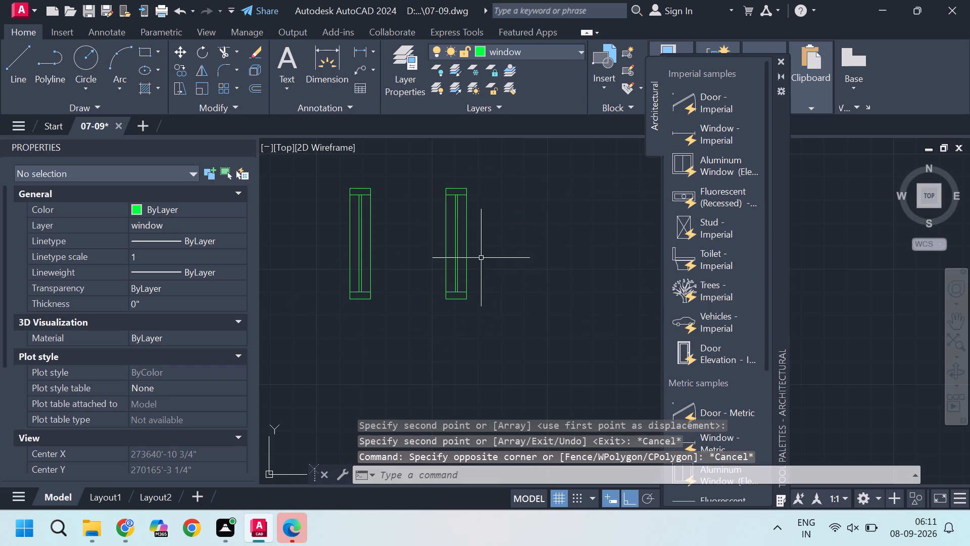
Stretch the lower end of the copied vertical window upward by 2' to shorten it.
scroll(487, 207, up, 1)
scroll(526, 282, down, 1)
click(535, 360)
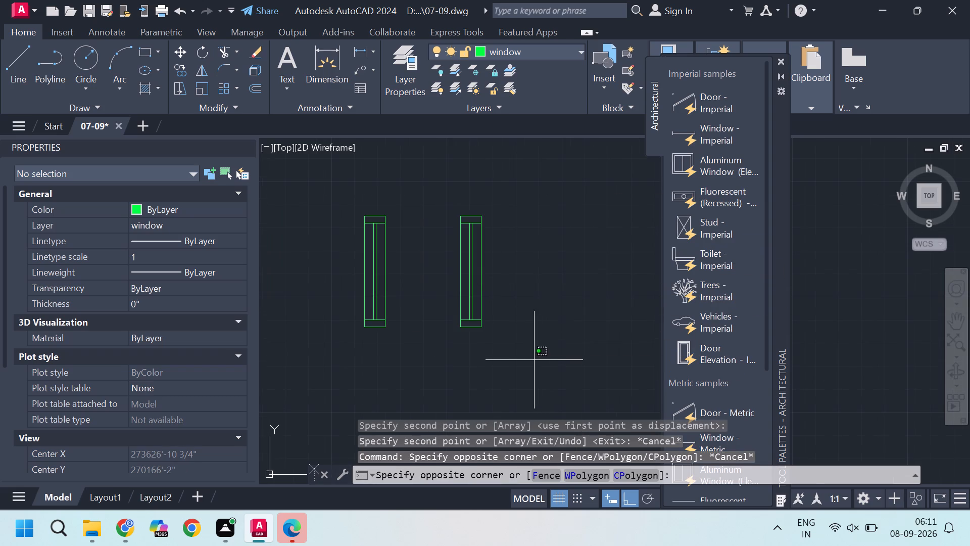
click(432, 294)
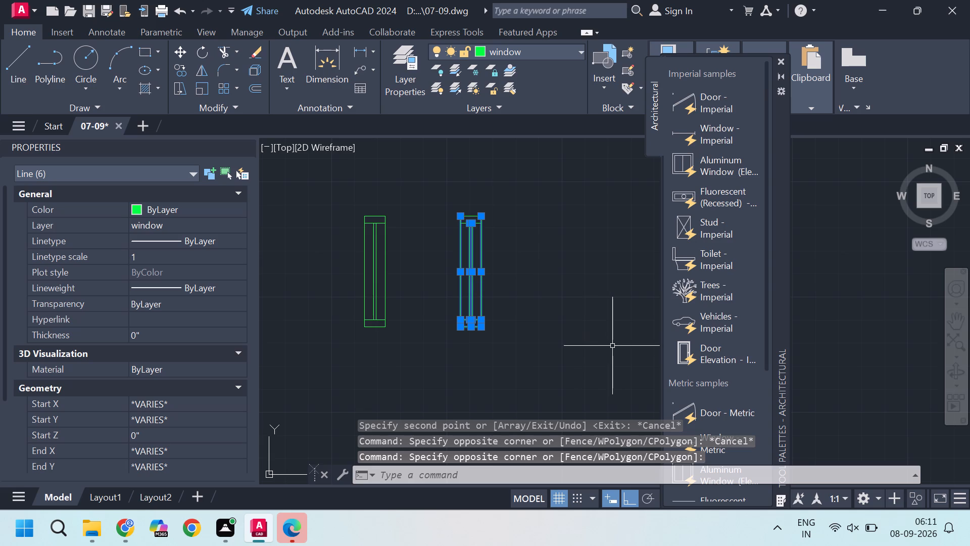
key(s)
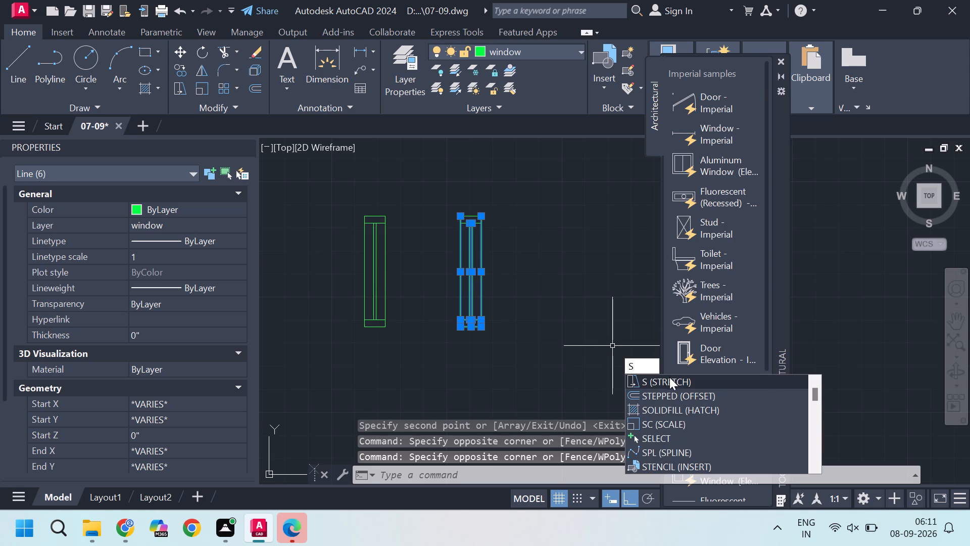
click(670, 380)
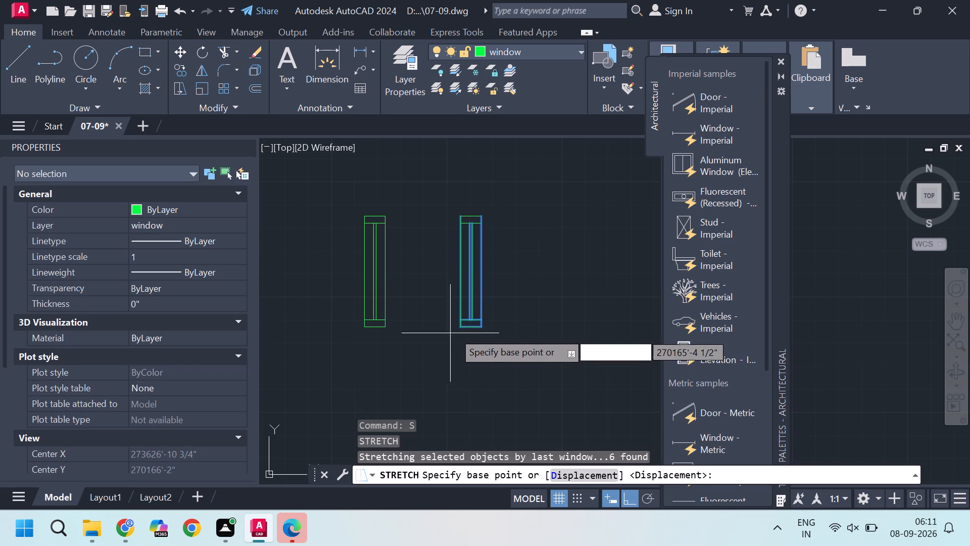
click(458, 328)
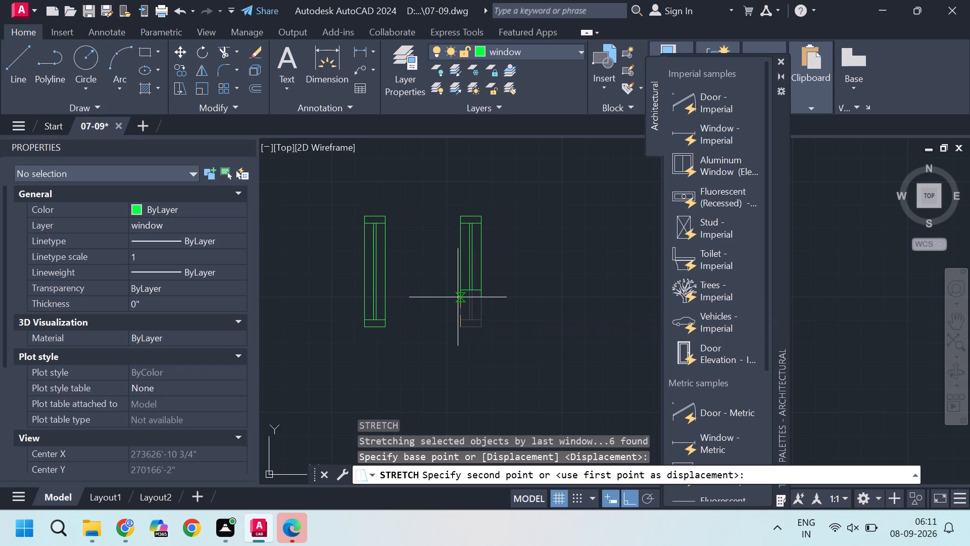
key(2)
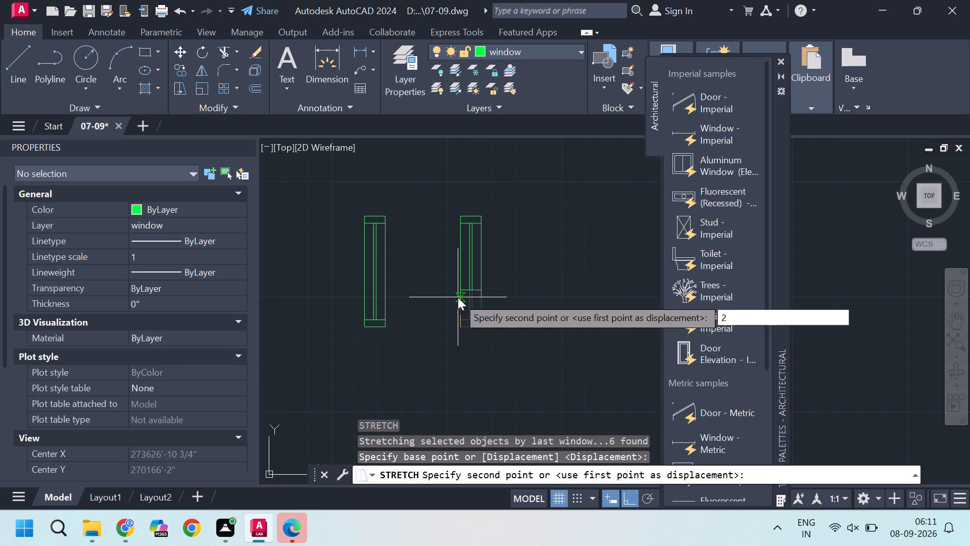
key(apostrophe)
key(Return)
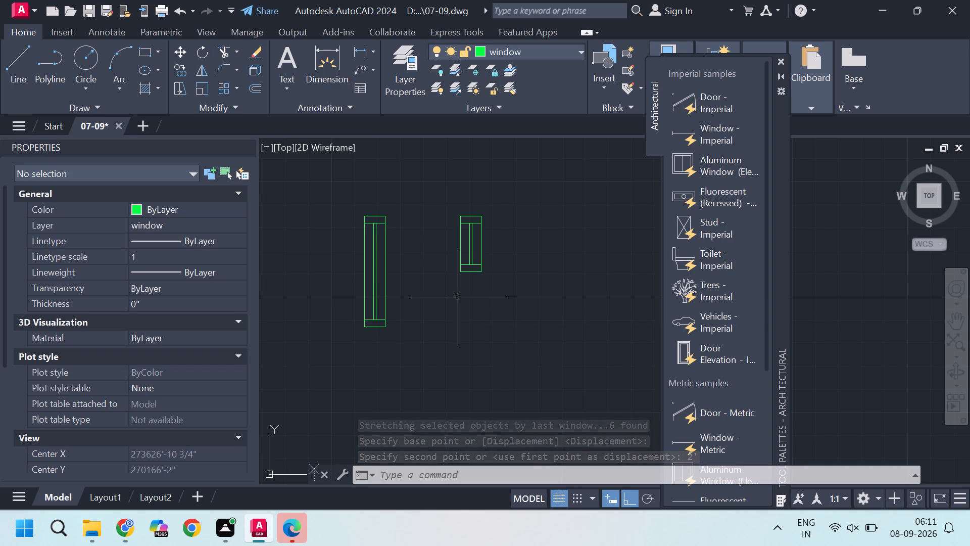
Group all the lines of the shortened vertical window.
click(446, 204)
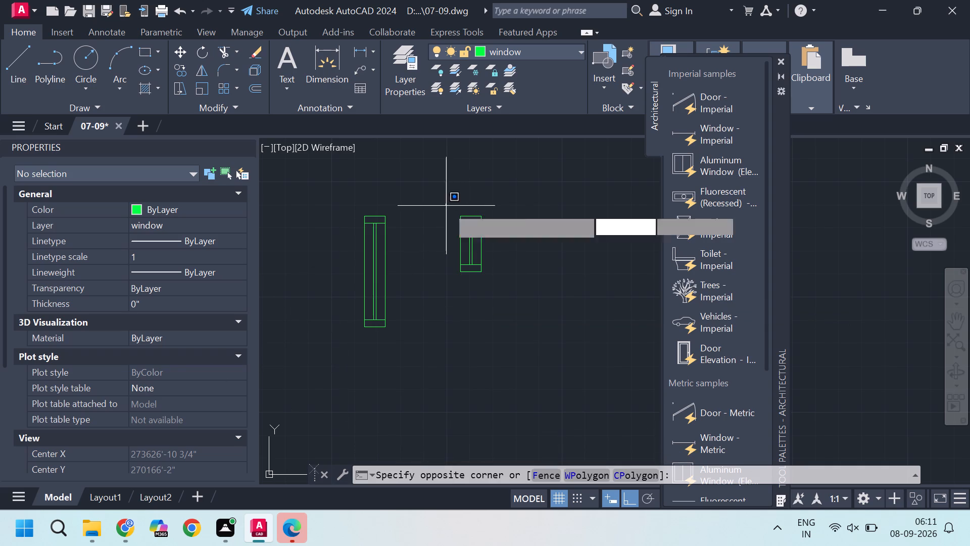
click(520, 308)
key(g)
key(Return)
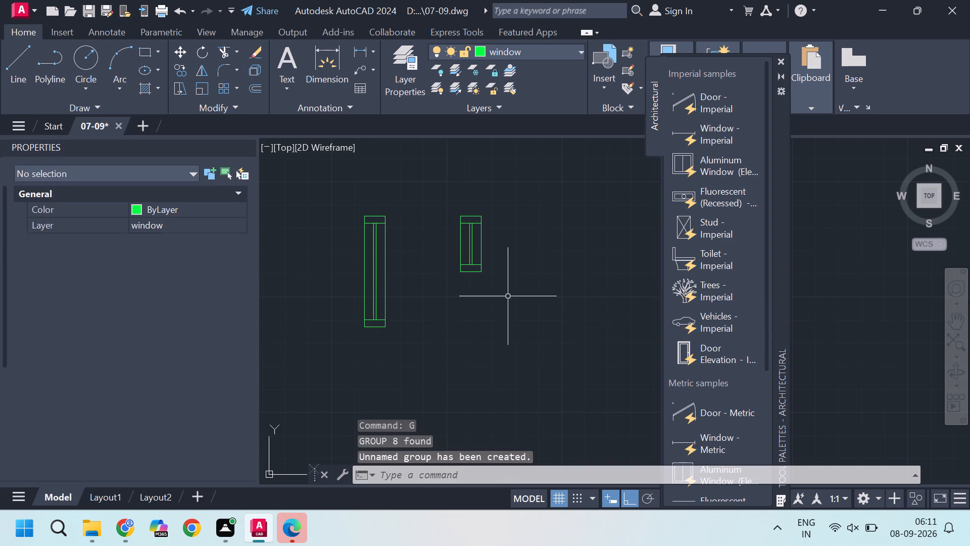
Copy the short window by its right-edge midpoint onto the left outer wall's inner line in the left unit's small room above the middle-left room.
double_click(461, 231)
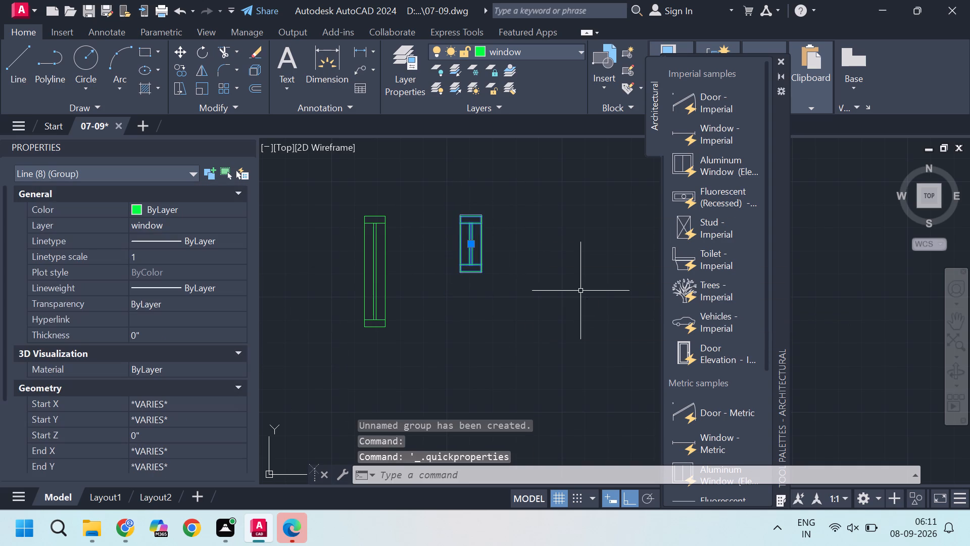
key(c)
key(o)
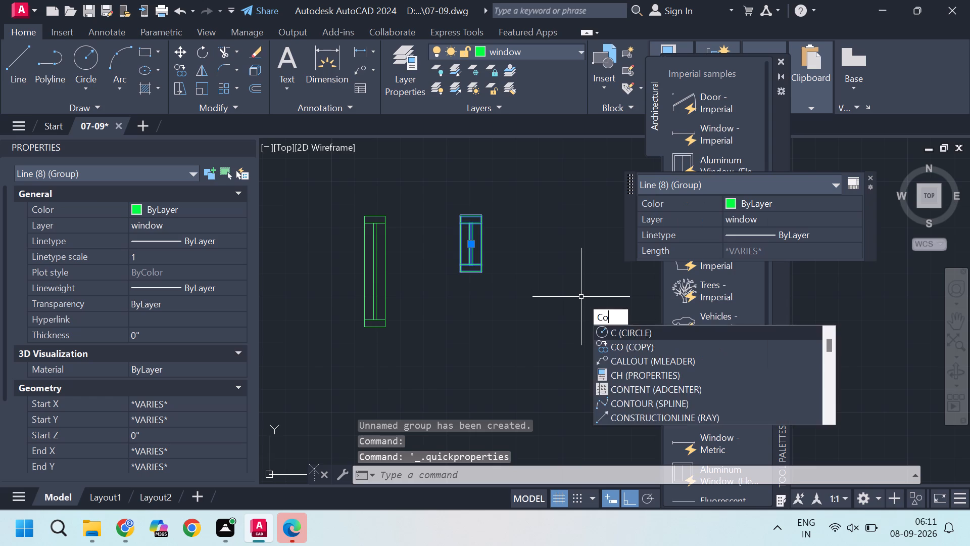
key(Return)
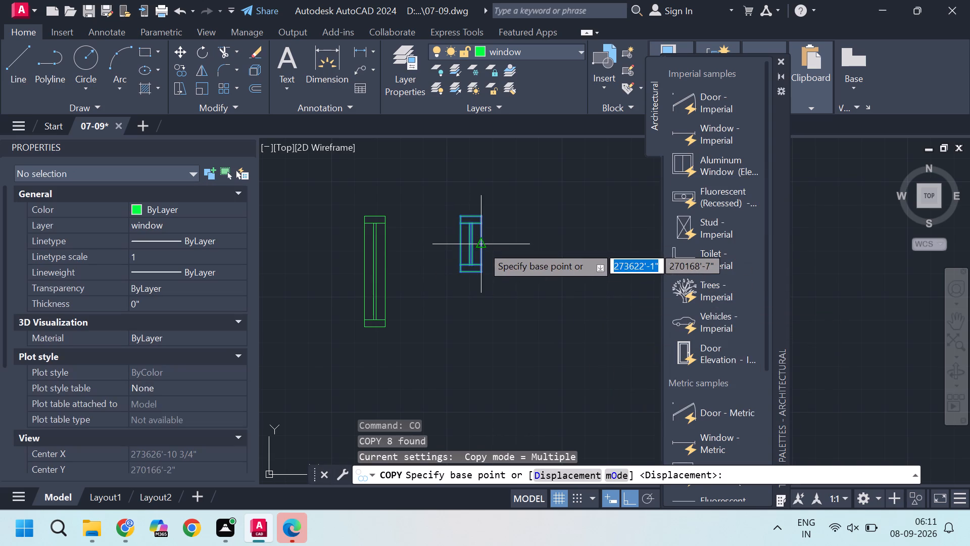
click(482, 246)
scroll(460, 242, down, 3)
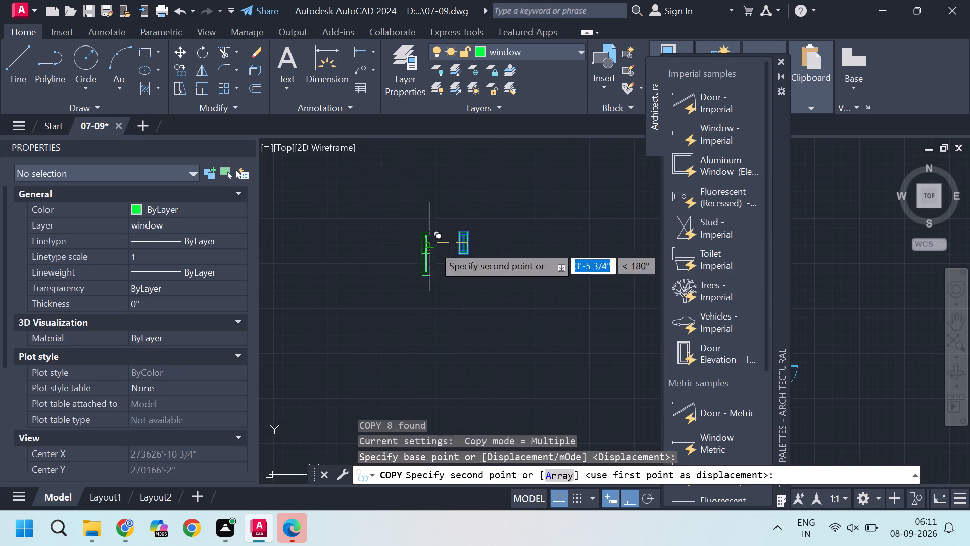
scroll(400, 250, down, 4)
scroll(397, 333, up, 5)
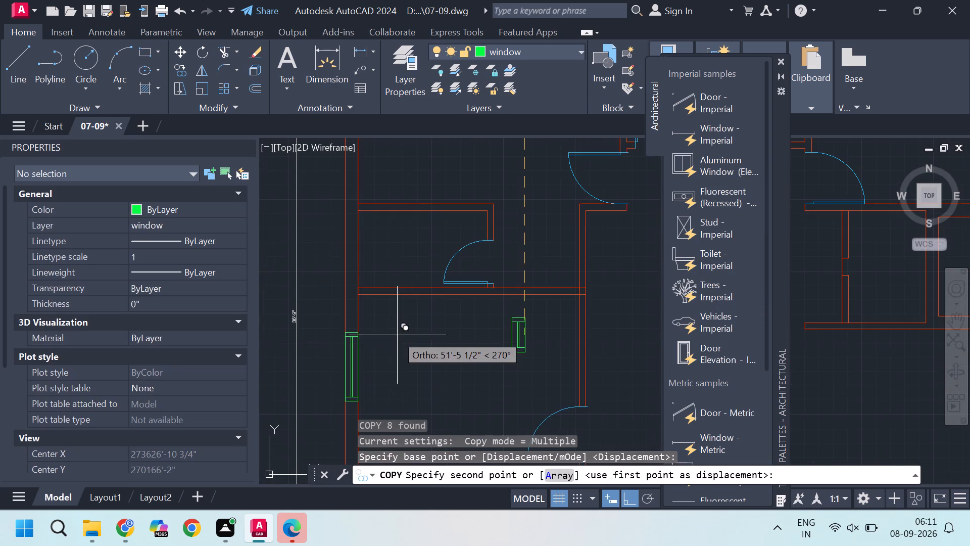
click(359, 248)
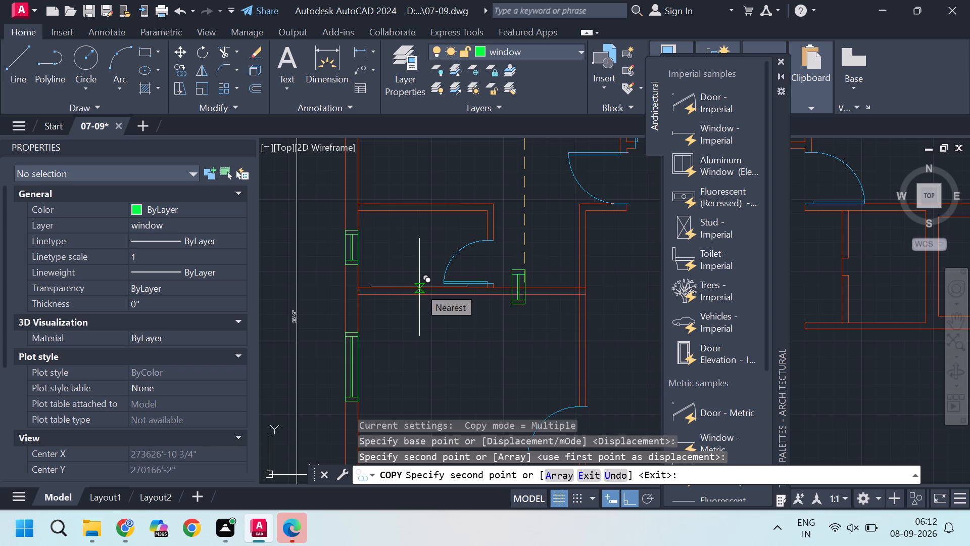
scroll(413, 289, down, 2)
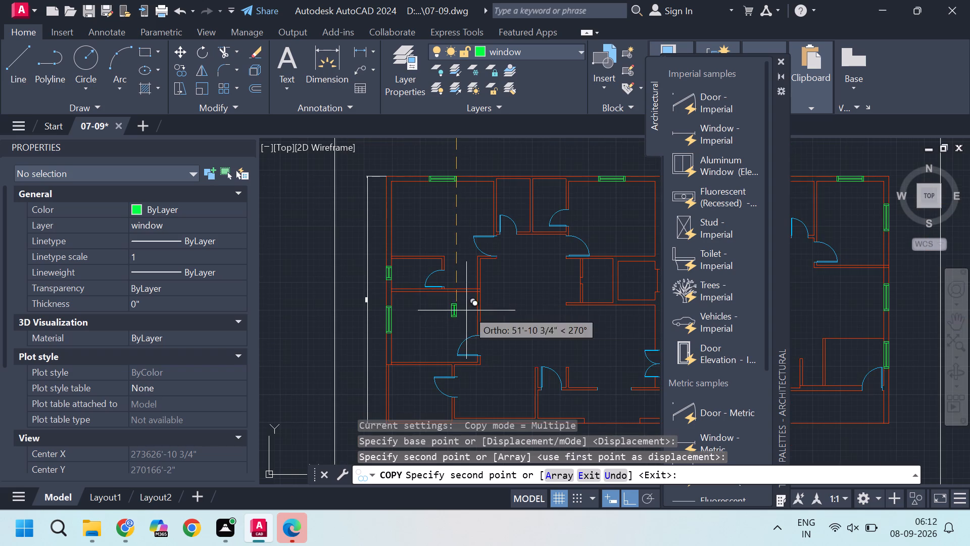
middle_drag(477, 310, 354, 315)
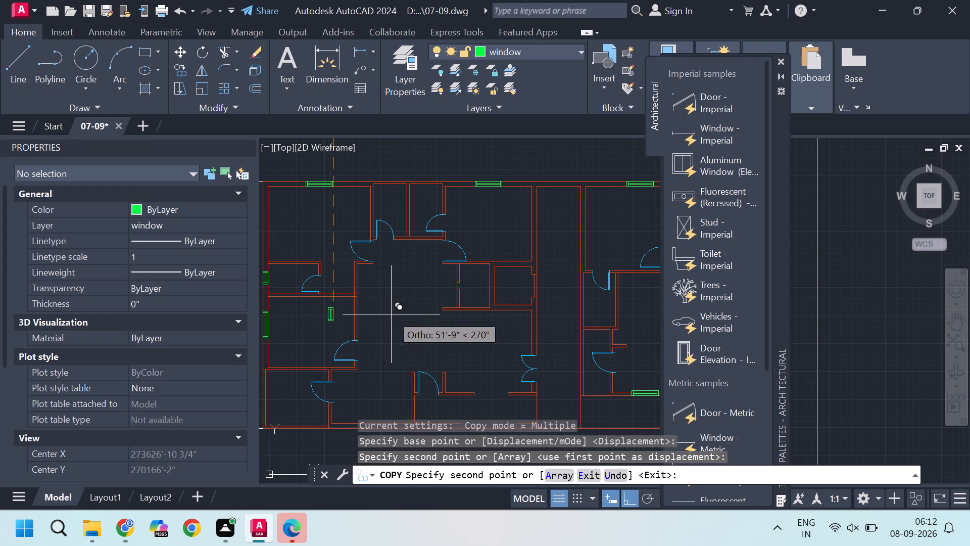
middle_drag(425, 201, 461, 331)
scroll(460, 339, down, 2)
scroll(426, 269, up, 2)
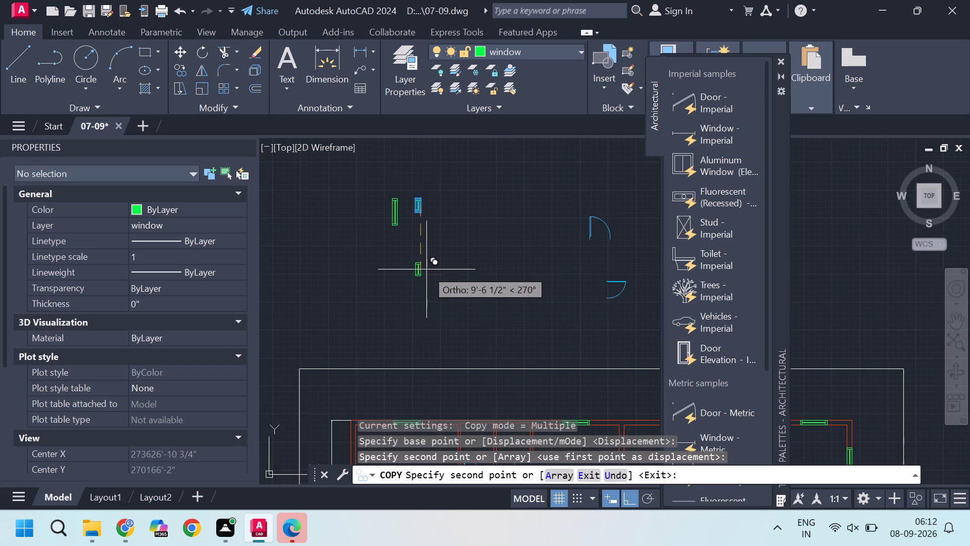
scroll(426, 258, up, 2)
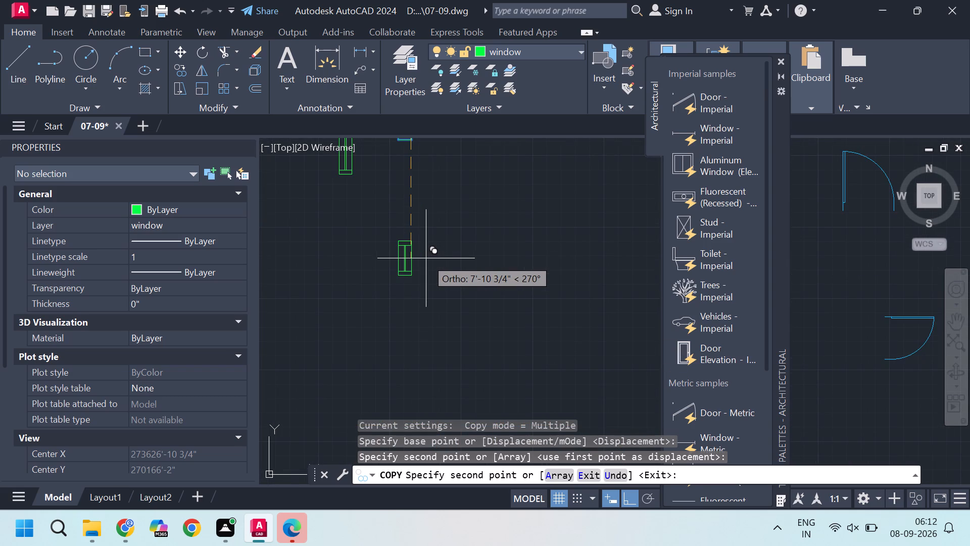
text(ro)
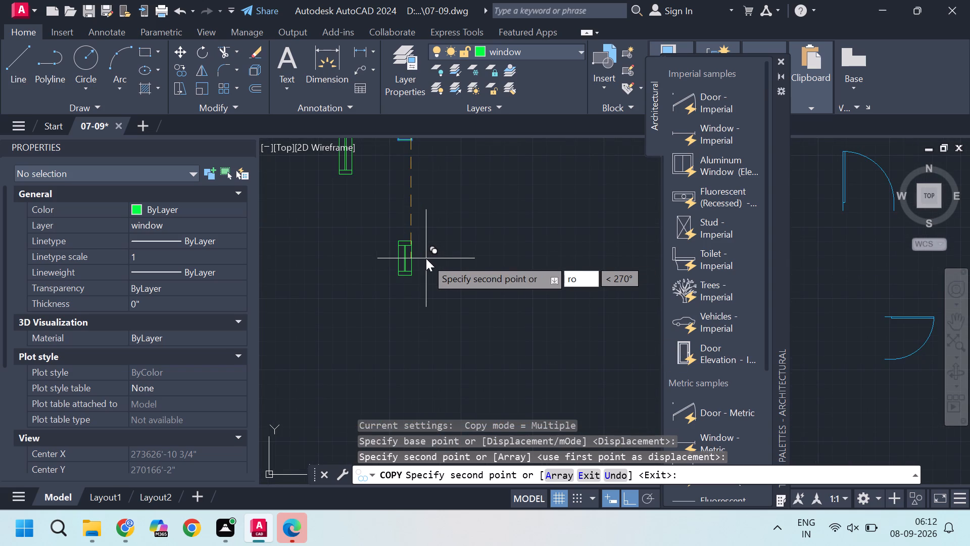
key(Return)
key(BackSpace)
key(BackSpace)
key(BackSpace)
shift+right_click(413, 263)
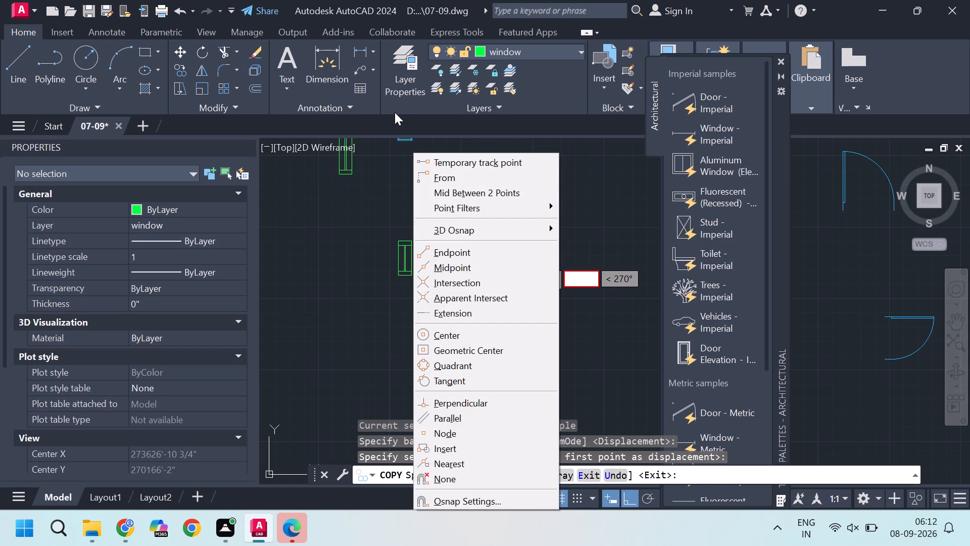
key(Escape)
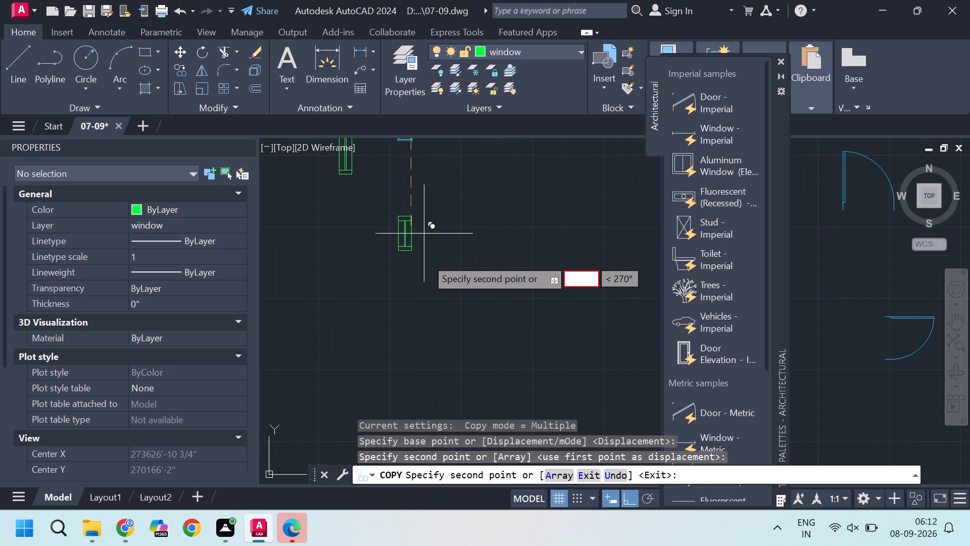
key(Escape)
Rotate the grouped short window above the plan 90° clockwise about its lower-left corner so it lies horizontally.
scroll(425, 254, down, 2)
scroll(410, 215, up, 2)
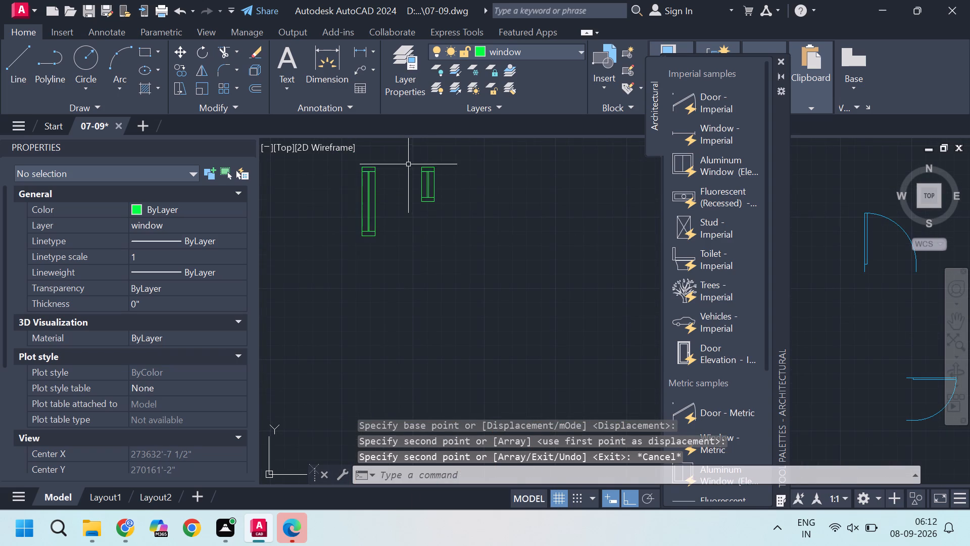
click(408, 159)
click(464, 214)
key(r)
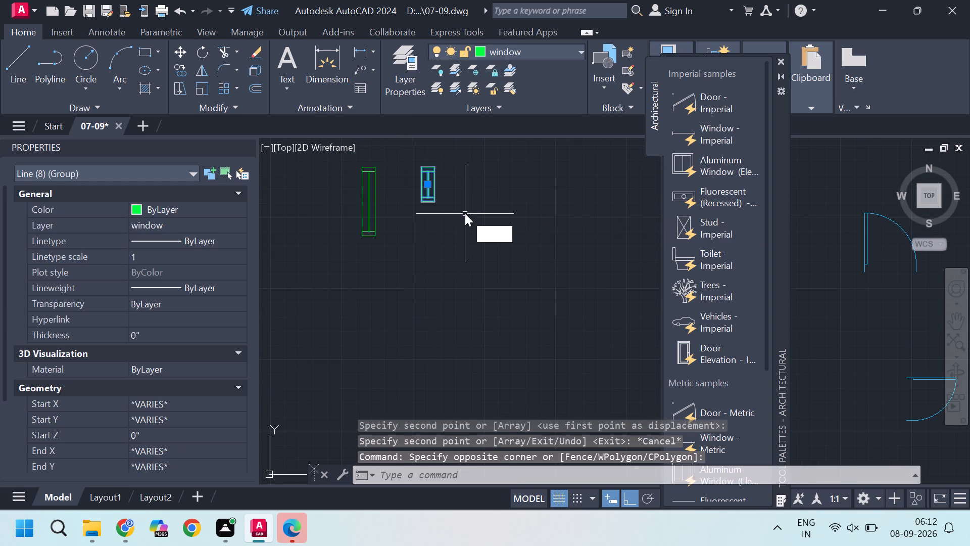
key(o)
key(Return)
scroll(429, 181, up, 3)
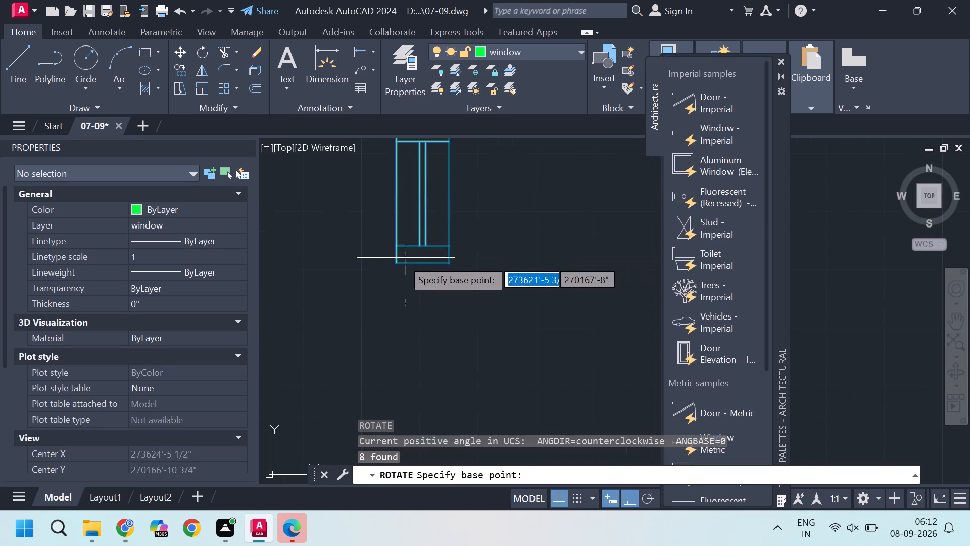
click(397, 263)
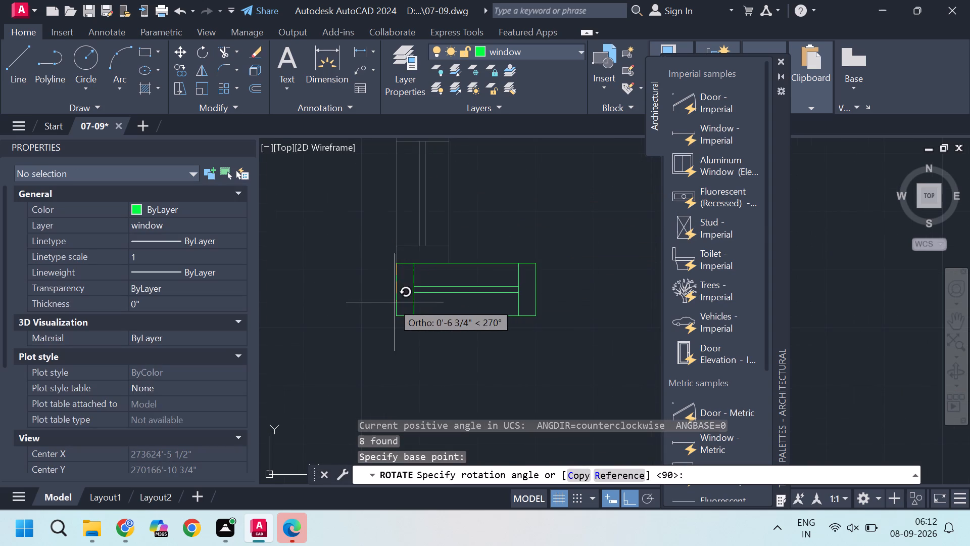
click(392, 302)
click(446, 261)
key(Escape)
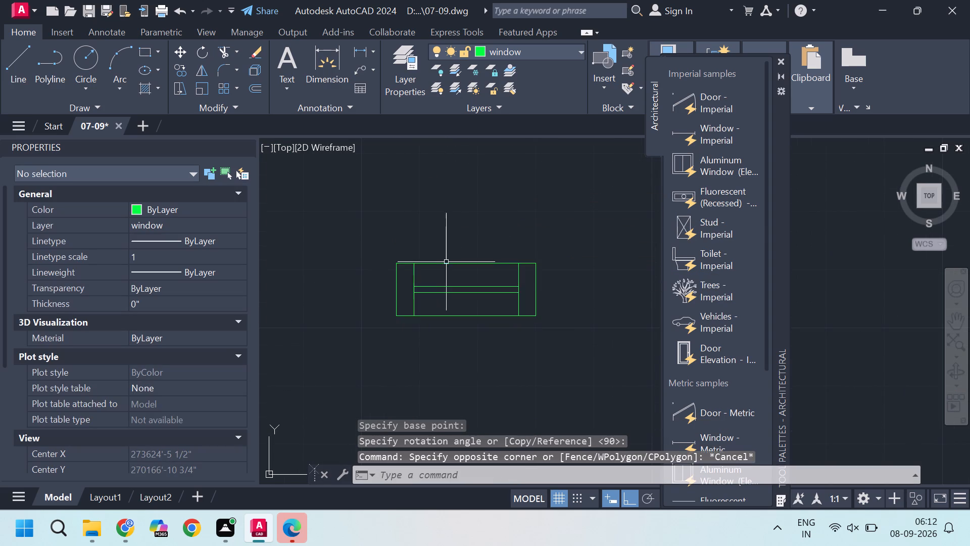
click(445, 266)
key(Escape)
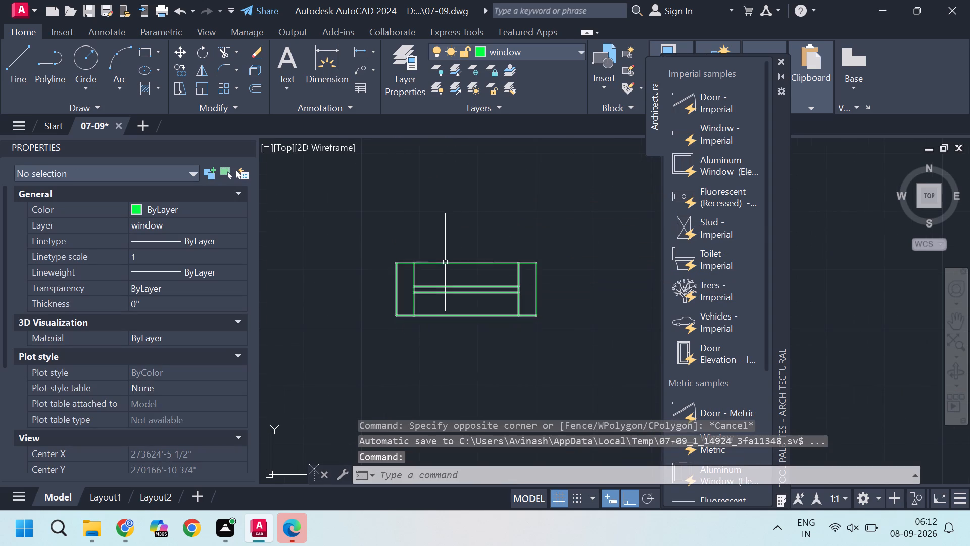
Copy the horizontal short window by its top-edge midpoint onto the outer wall line above each of the left unit's two small top rooms.
click(444, 263)
scroll(447, 261, down, 3)
scroll(450, 250, up, 2)
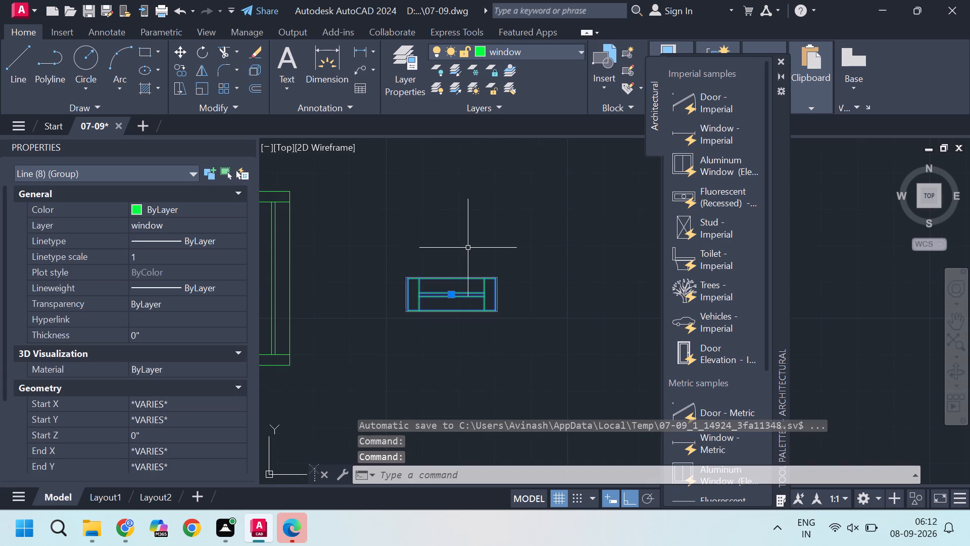
key(c)
key(o)
key(Return)
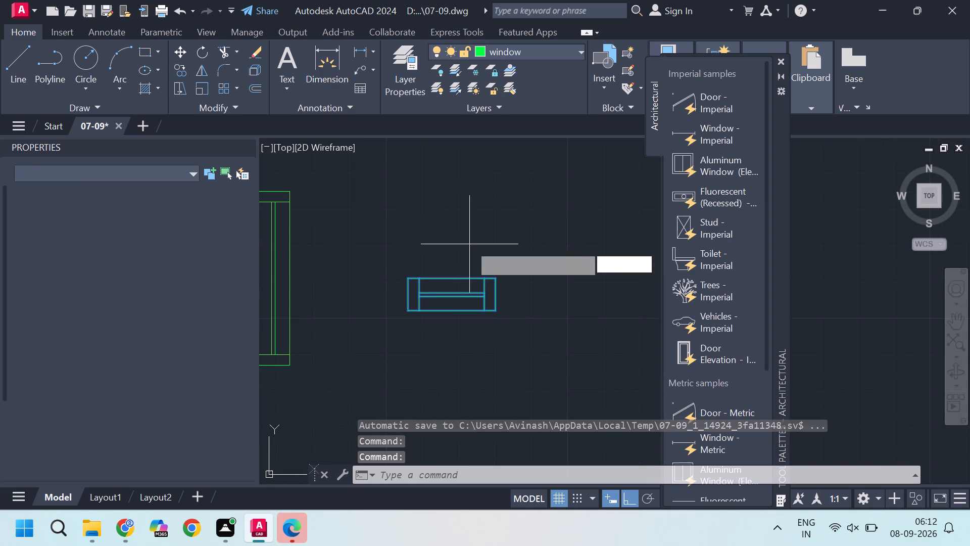
click(451, 275)
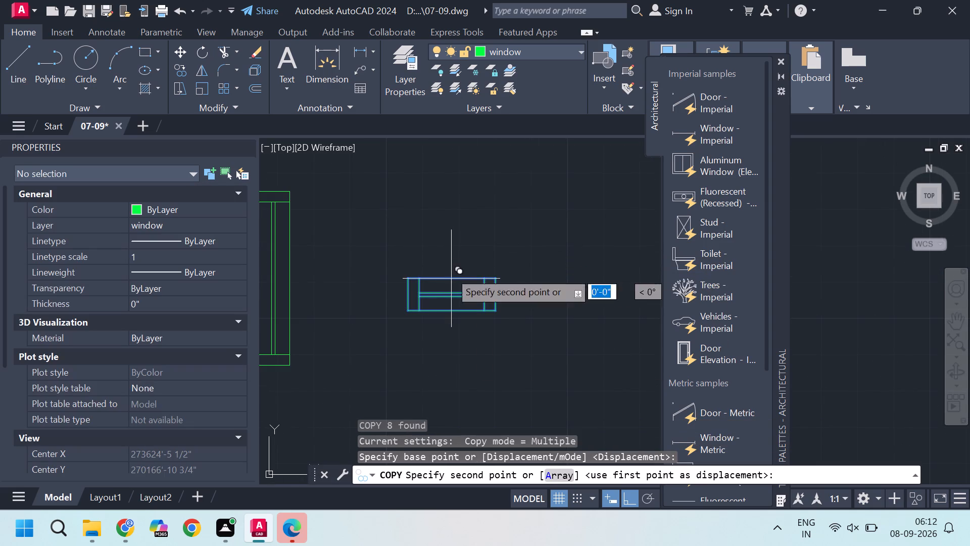
scroll(434, 240, down, 5)
scroll(446, 326, up, 1)
middle_drag(467, 344, 441, 304)
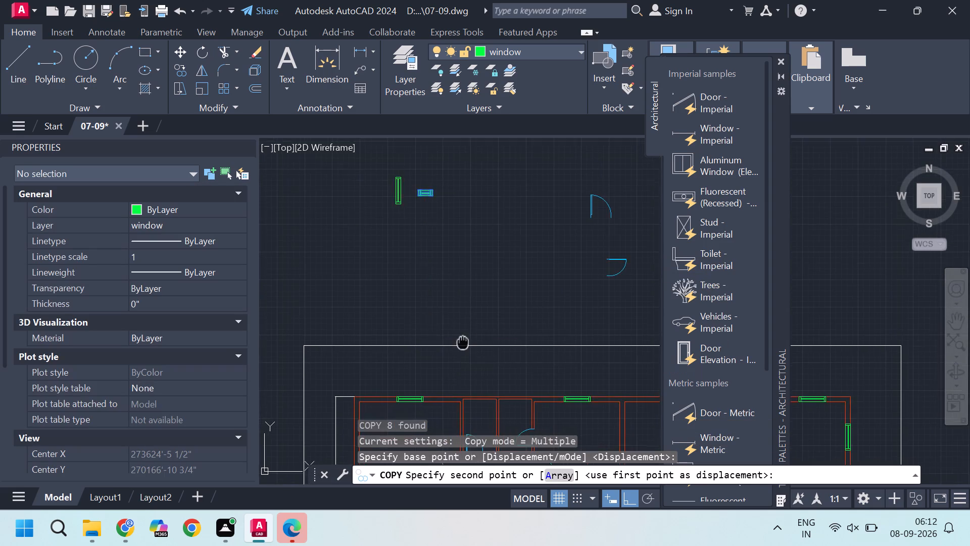
middle_drag(441, 304, 412, 213)
scroll(433, 287, up, 4)
scroll(415, 219, down, 1)
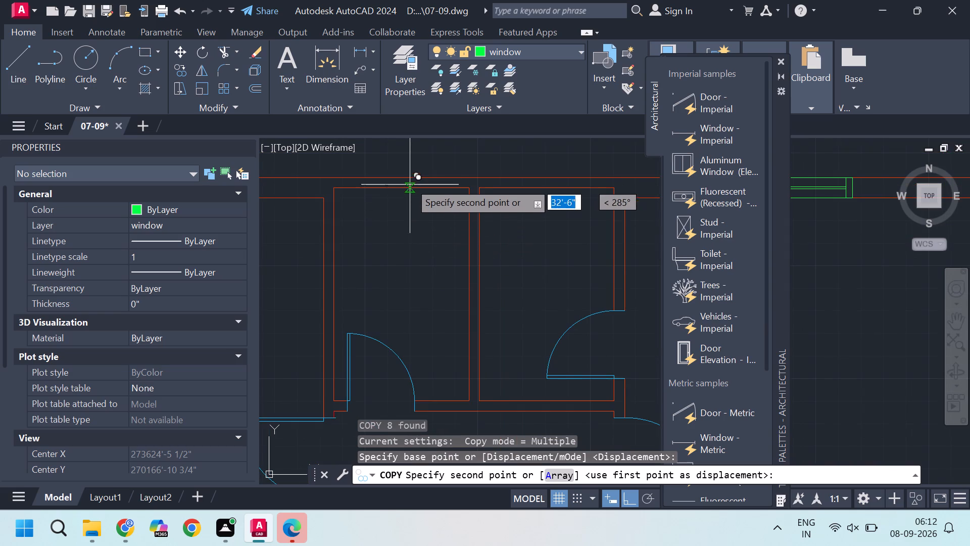
click(409, 177)
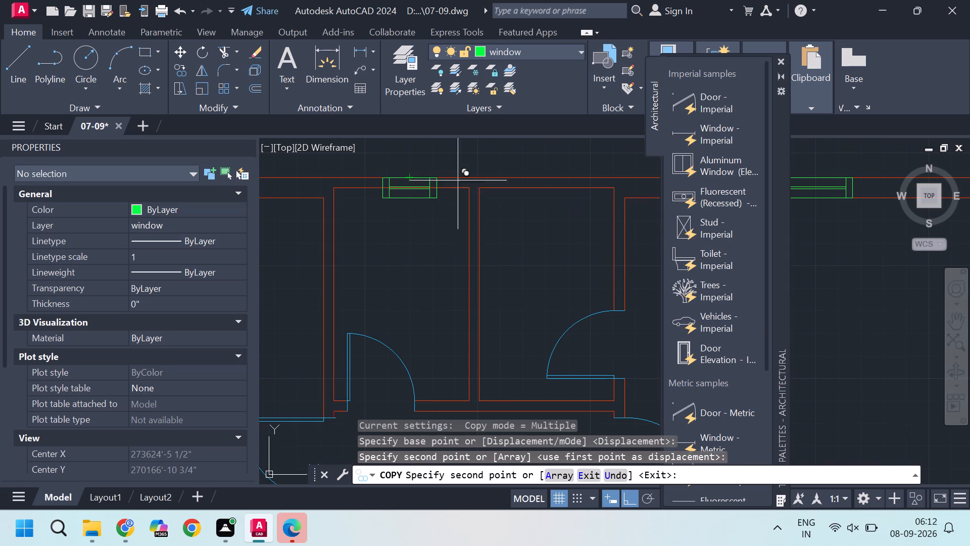
click(547, 177)
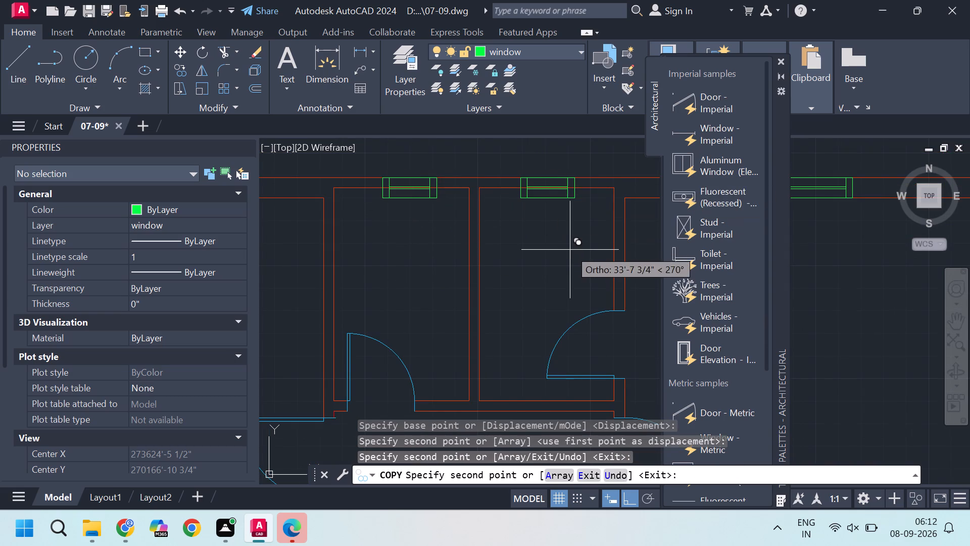
key(Escape)
key(Escape)
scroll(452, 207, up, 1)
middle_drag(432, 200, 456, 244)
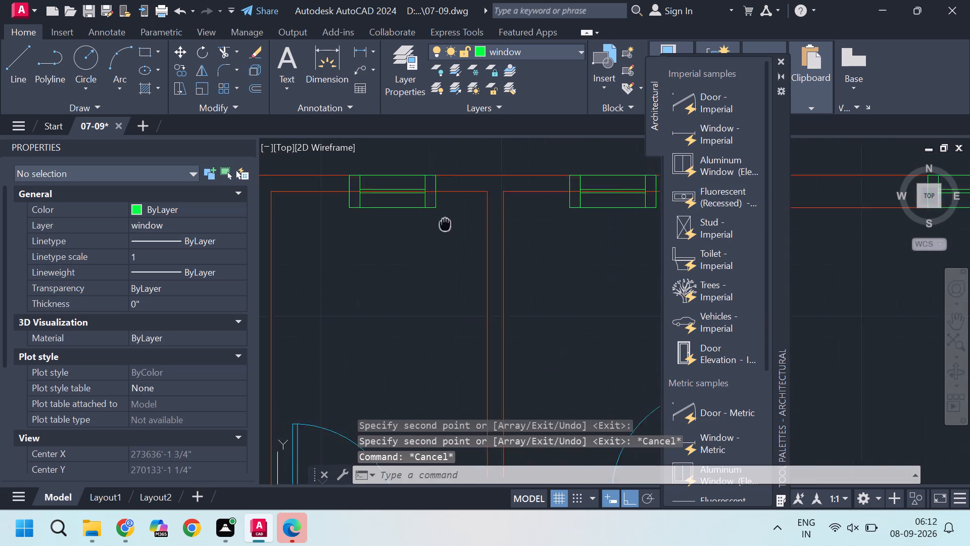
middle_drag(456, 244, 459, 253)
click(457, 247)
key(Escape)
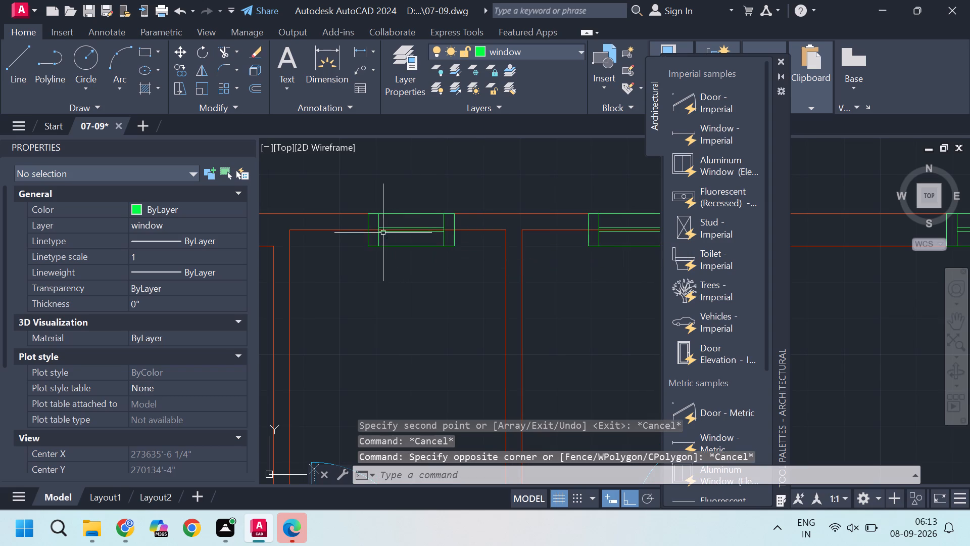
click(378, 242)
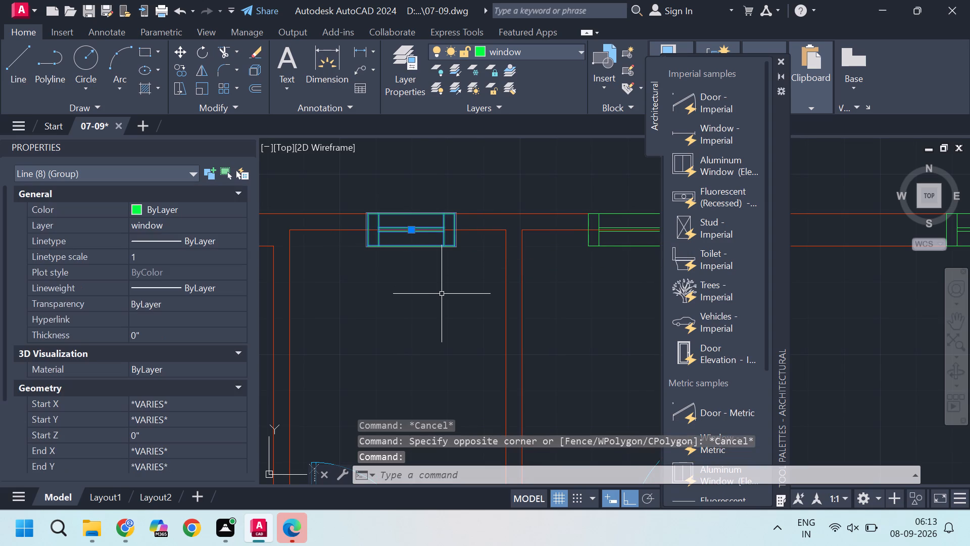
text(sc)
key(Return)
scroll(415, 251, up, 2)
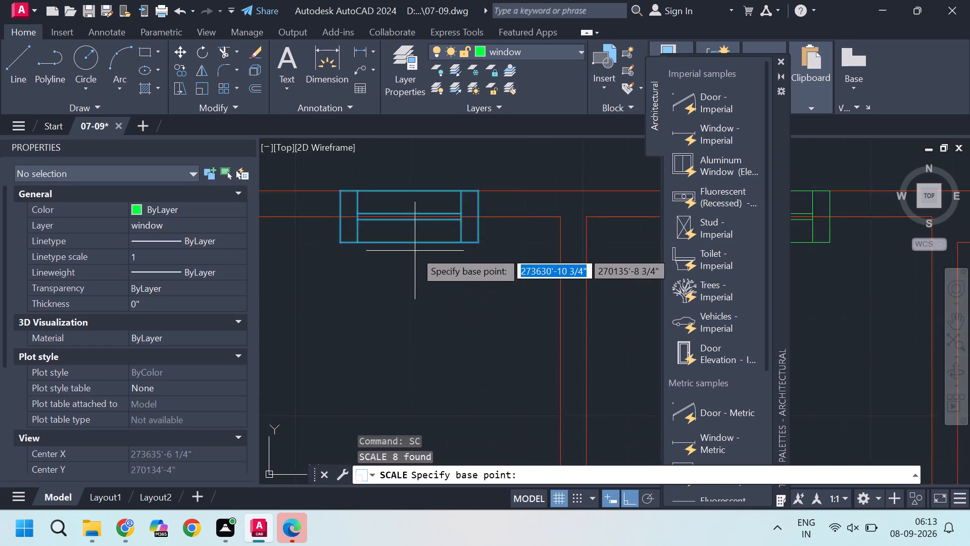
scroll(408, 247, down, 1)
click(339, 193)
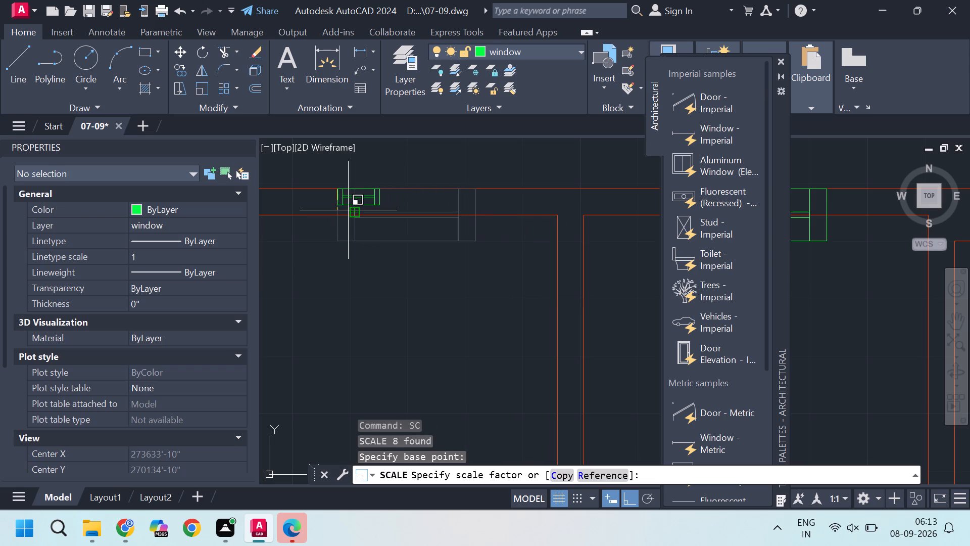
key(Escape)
Ungroup the short window in the top wall of the left one of the two small top rooms.
scroll(491, 235, down, 2)
scroll(477, 241, up, 2)
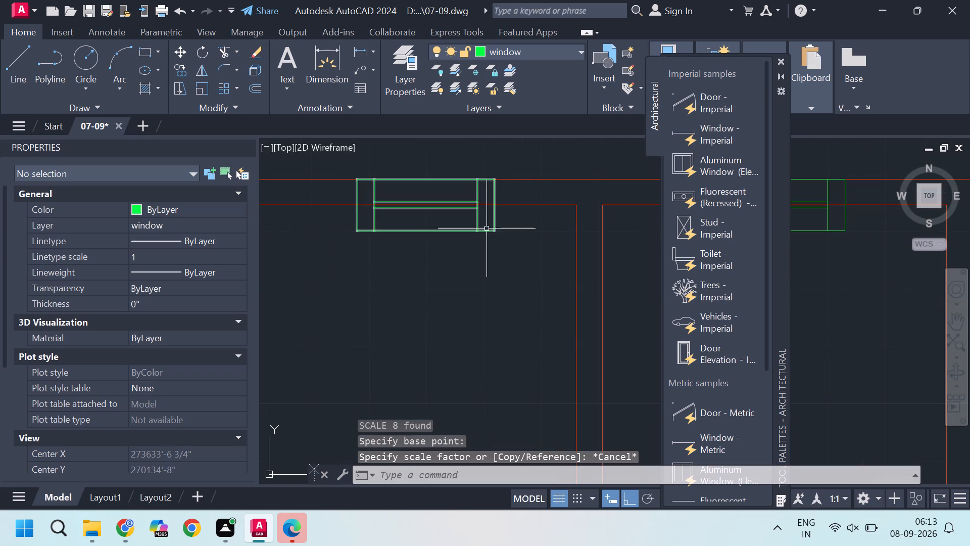
click(495, 227)
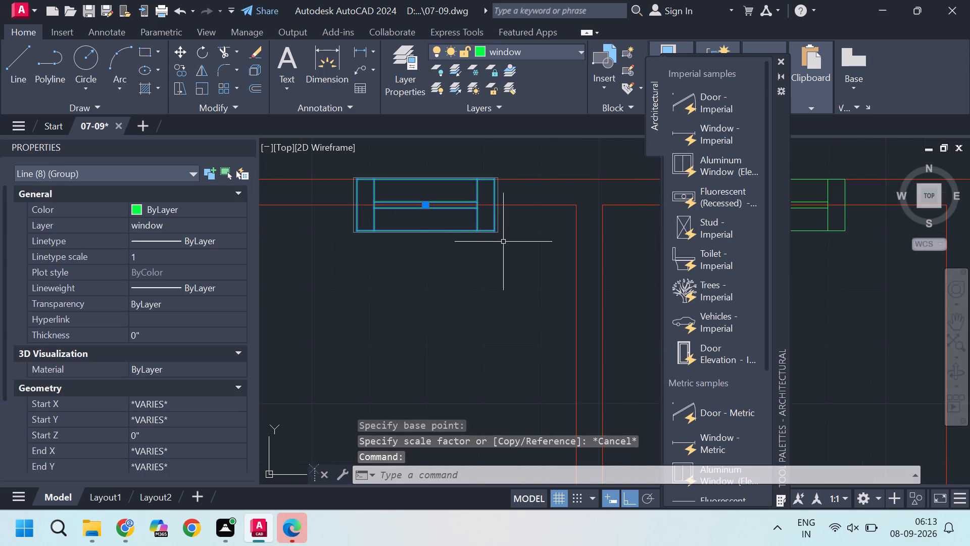
key(u)
key(n)
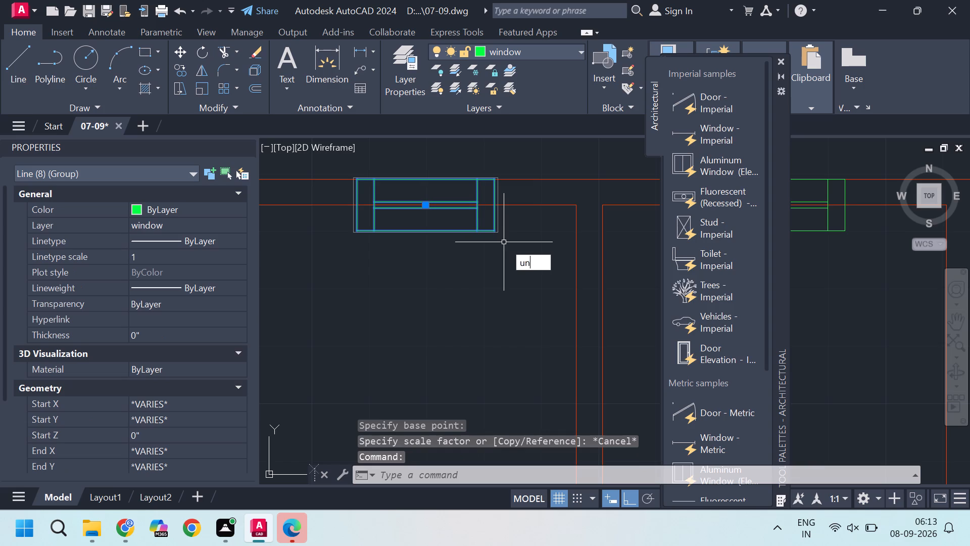
click(558, 299)
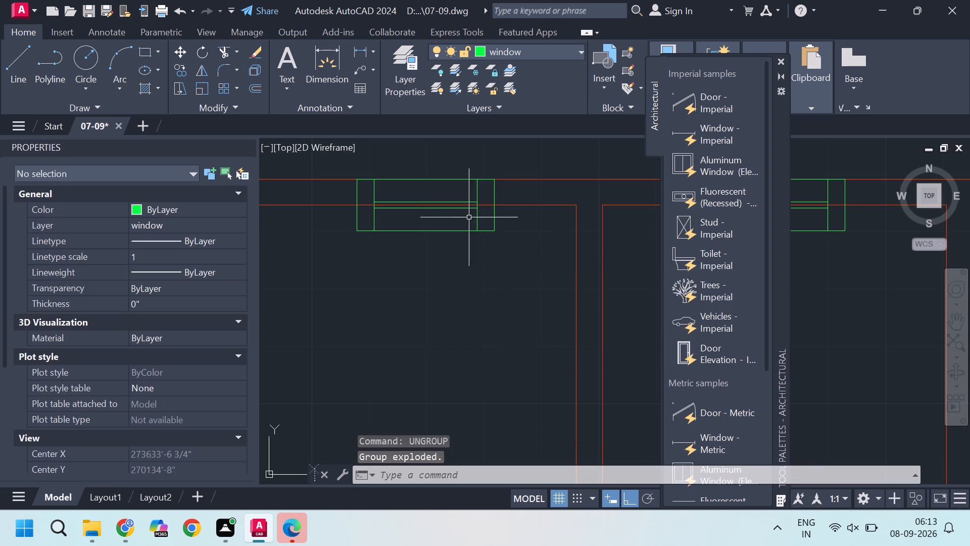
Stretch the lower edge of the ungrouped short window in the left small top room's wall up 4 1/2" to the inner wall line.
click(500, 240)
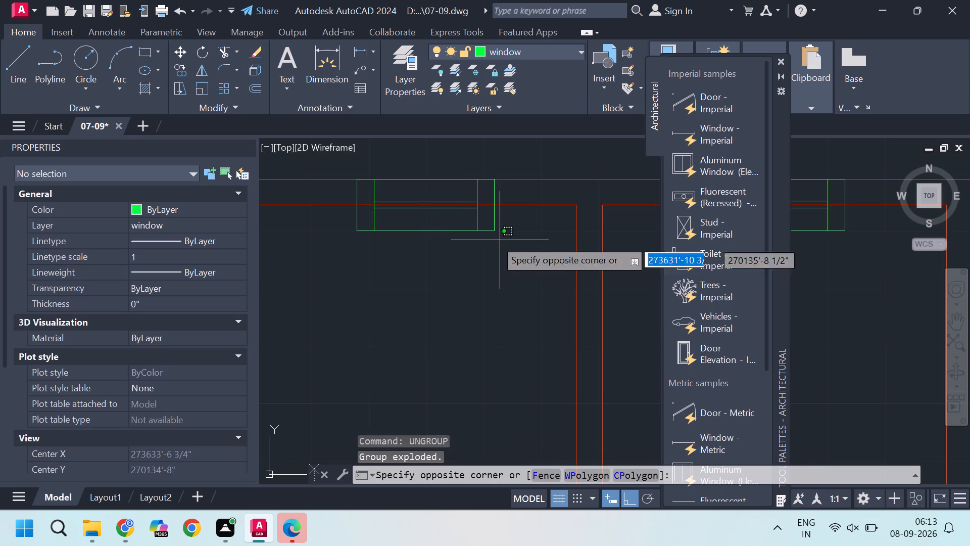
click(341, 216)
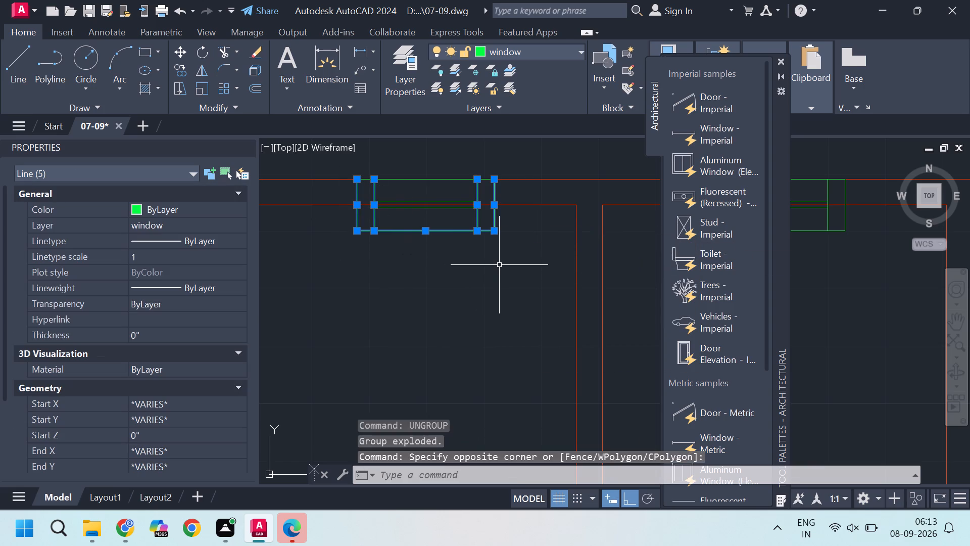
key(s)
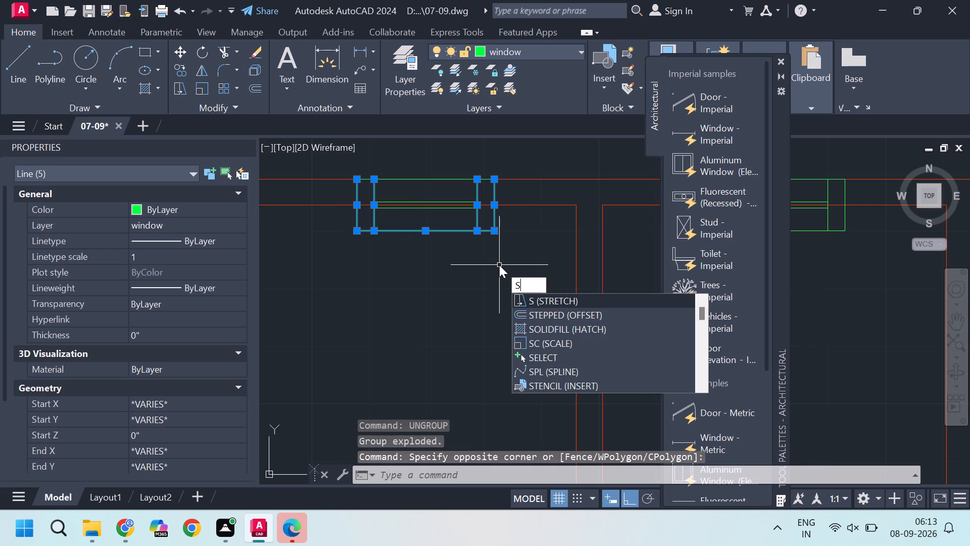
key(Return)
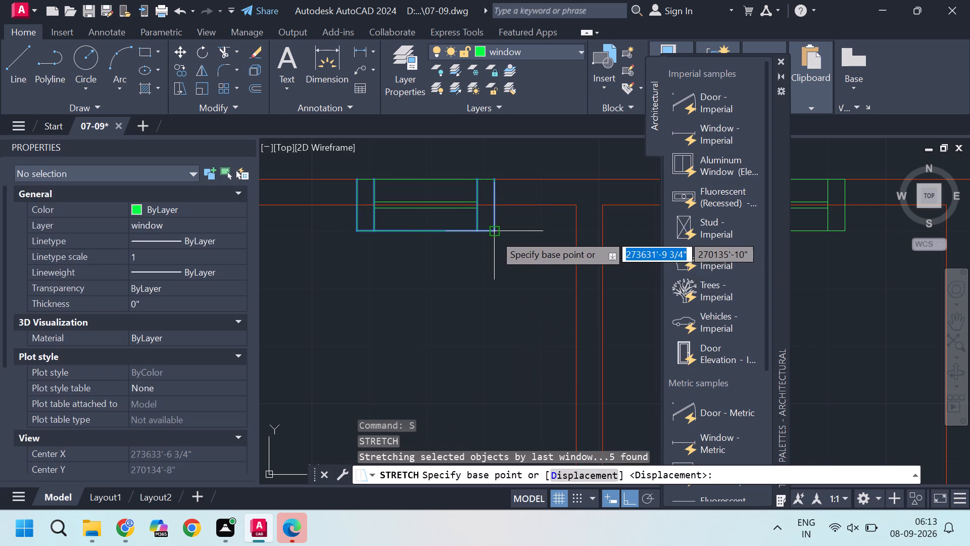
click(494, 233)
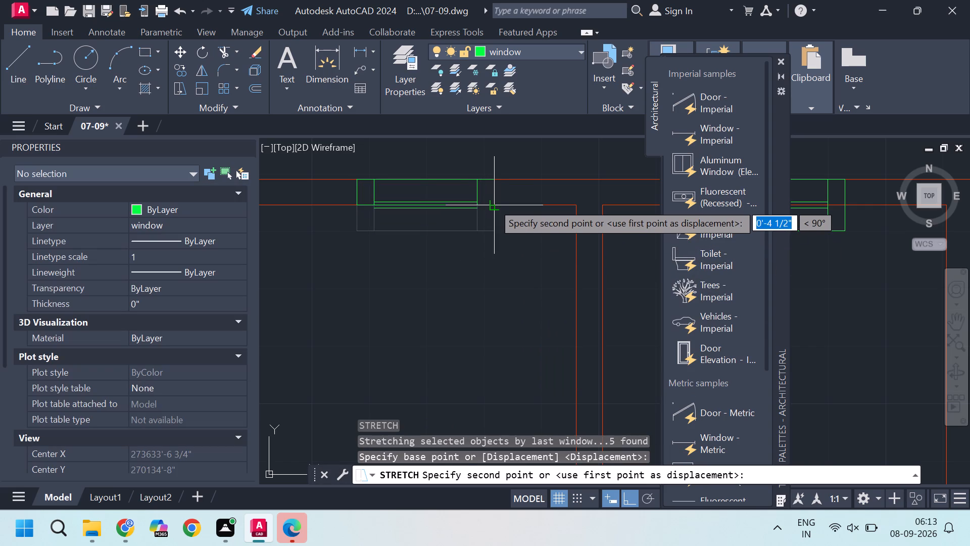
click(493, 203)
Move the glazing line left below that window up to the jamb's midpoint and on to slightly above it.
scroll(510, 210, up, 1)
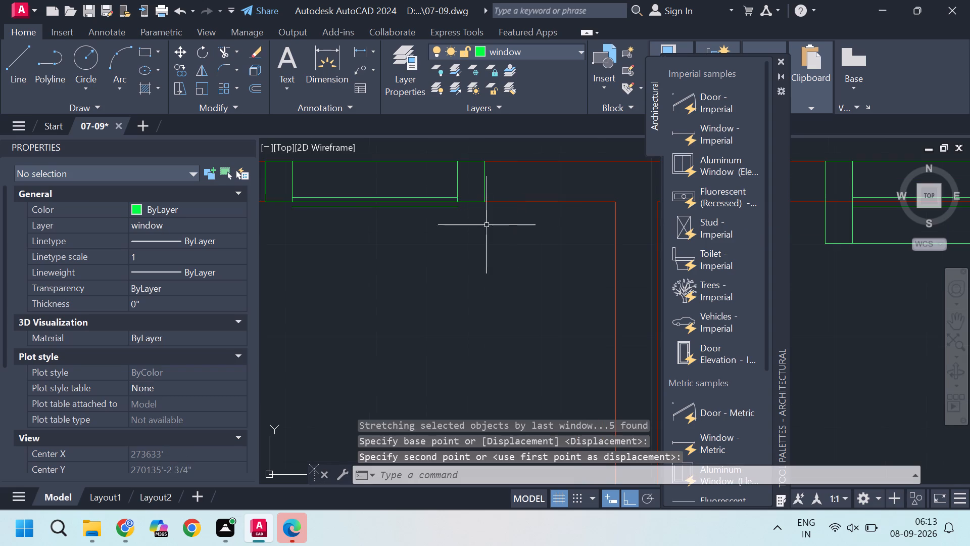
middle_drag(400, 214, 443, 270)
scroll(476, 268, up, 2)
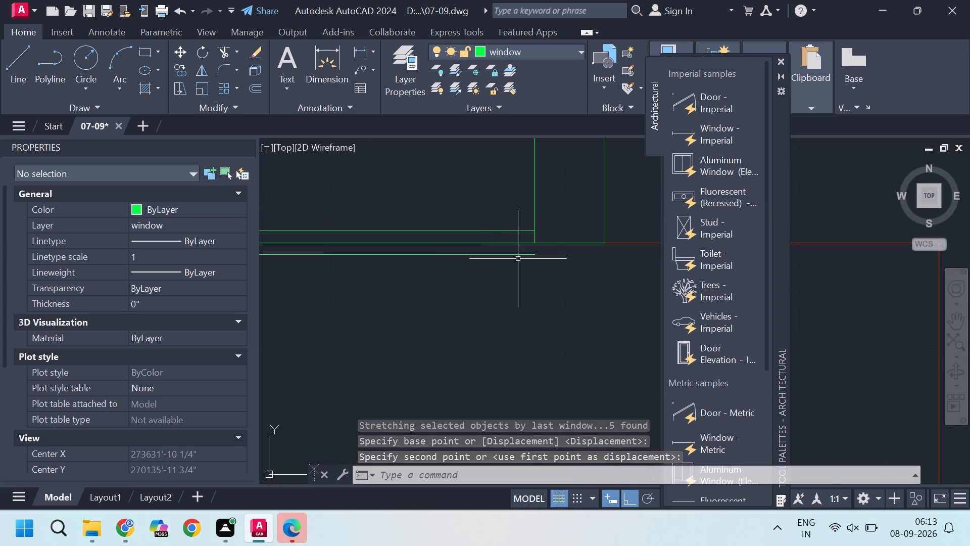
scroll(519, 259, down, 1)
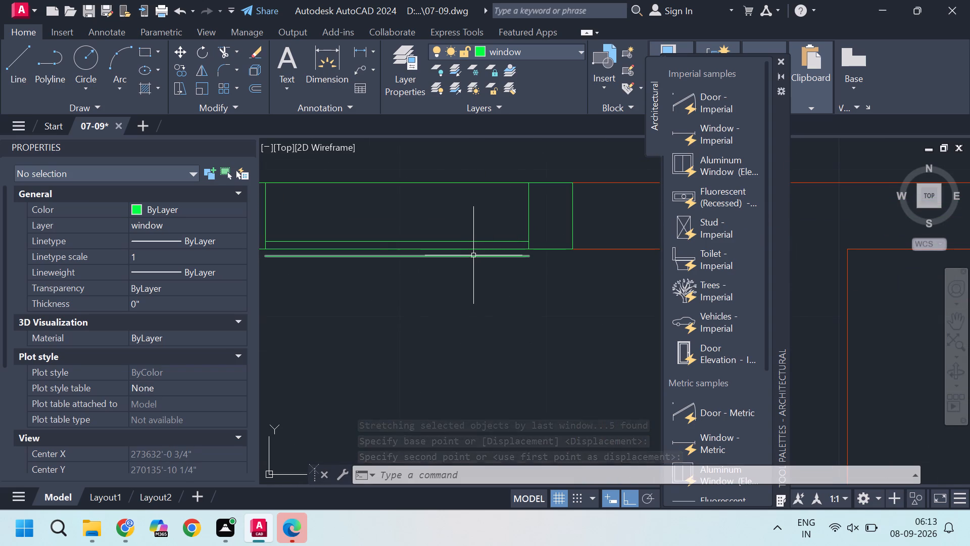
click(477, 257)
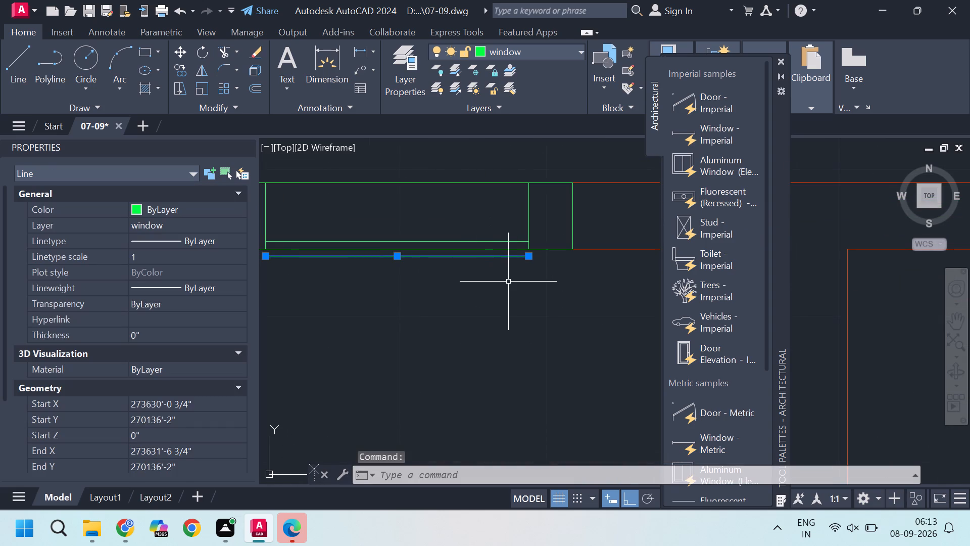
key(m)
key(Return)
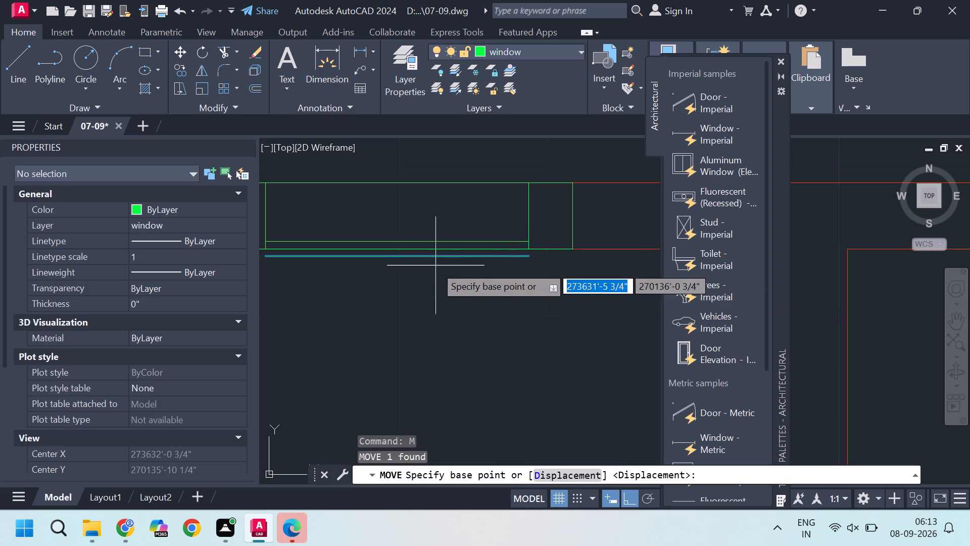
click(525, 256)
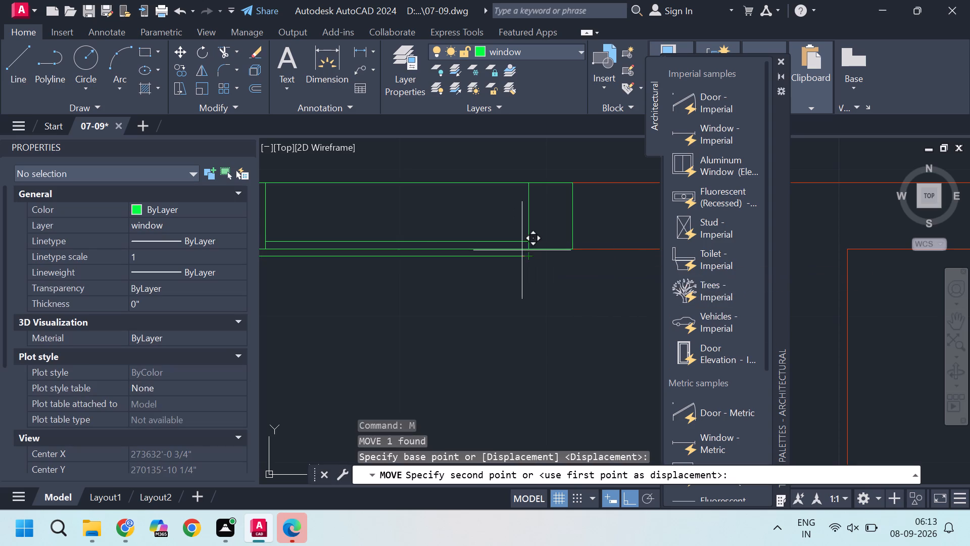
click(525, 211)
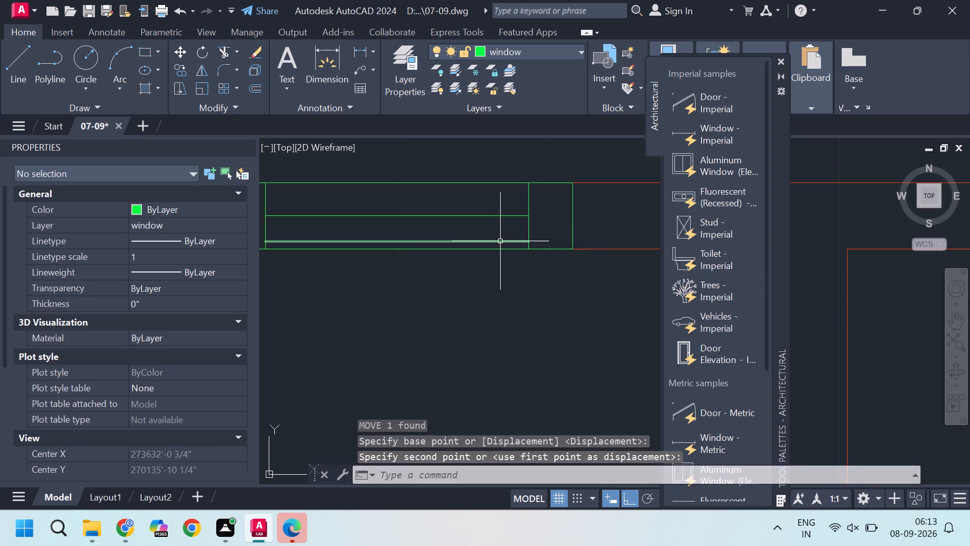
click(496, 215)
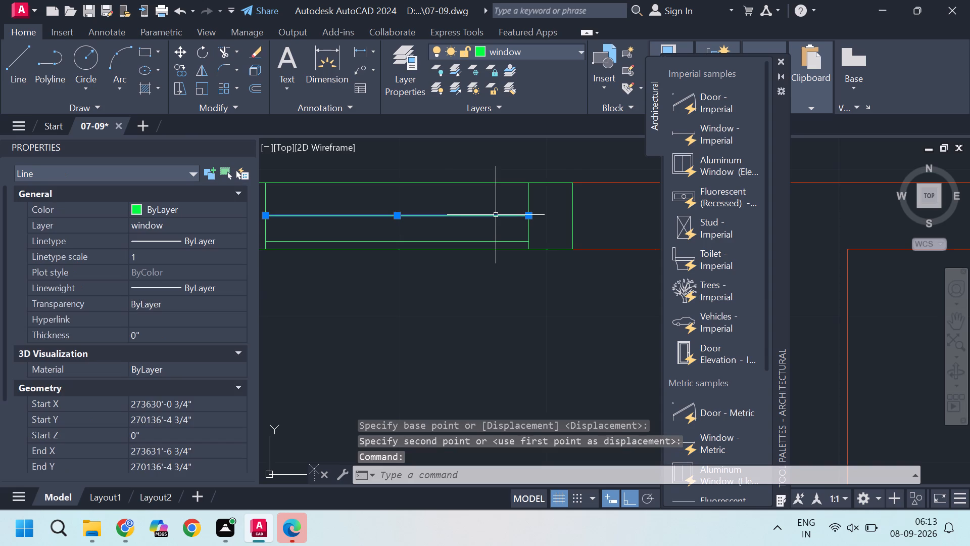
key(m)
key(Return)
scroll(496, 215, up, 2)
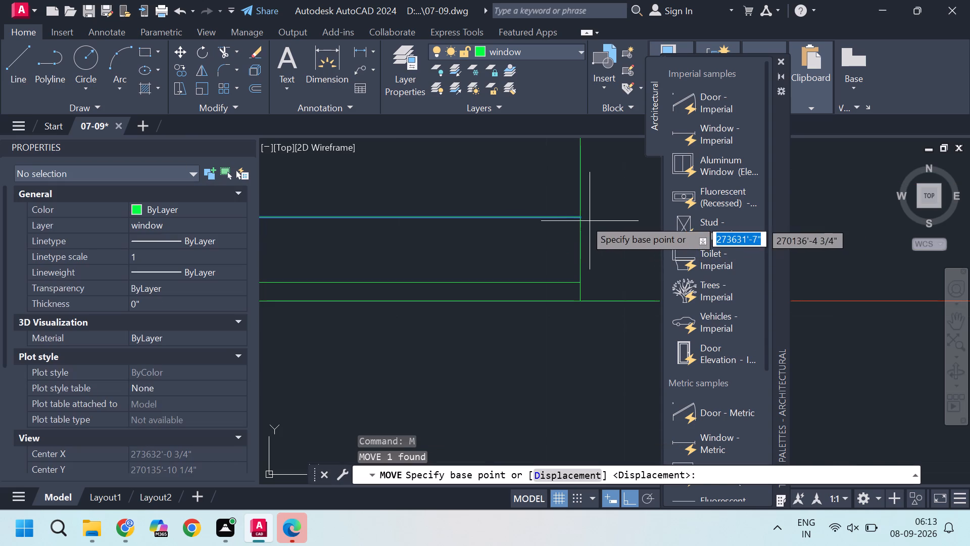
click(582, 218)
click(579, 199)
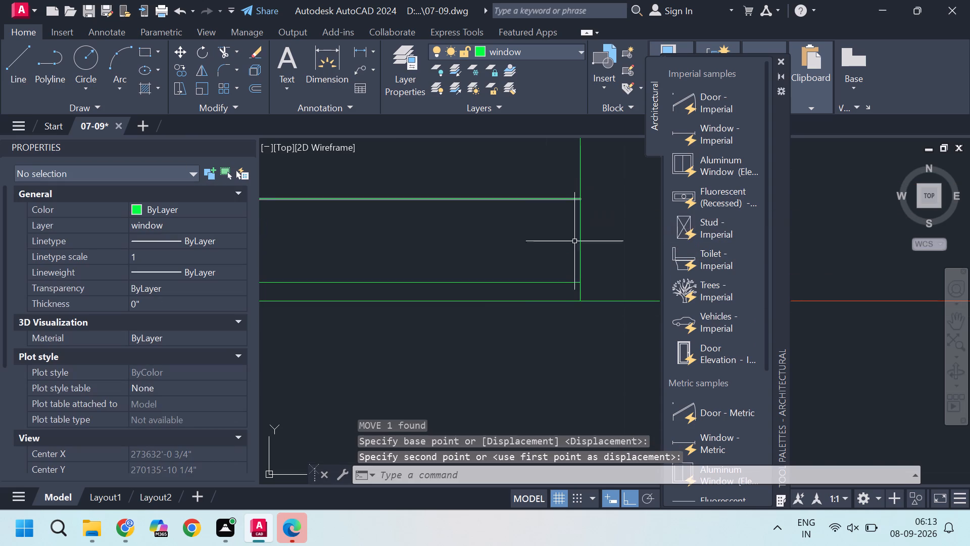
Move the same window's other glazing line up 1" from its end on the jamb.
click(558, 283)
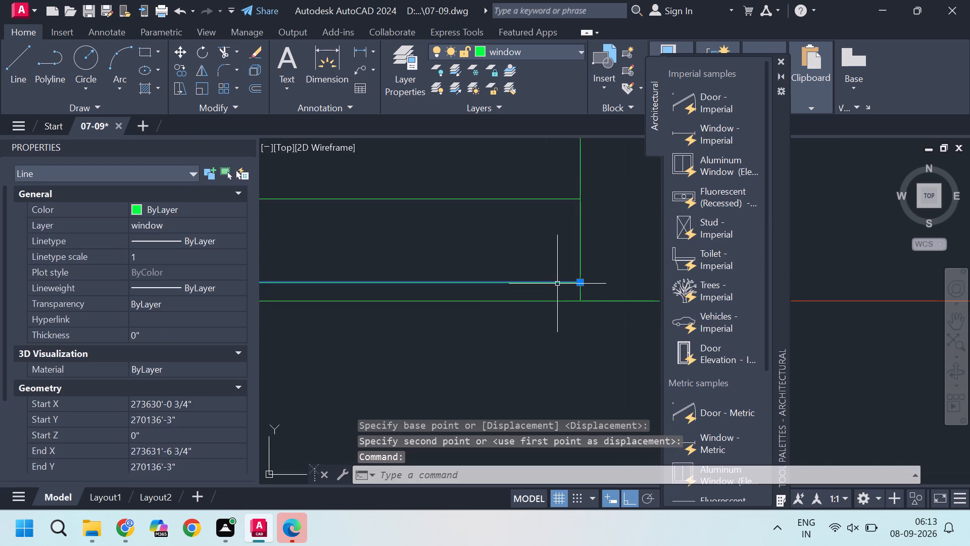
key(m)
key(Return)
click(579, 282)
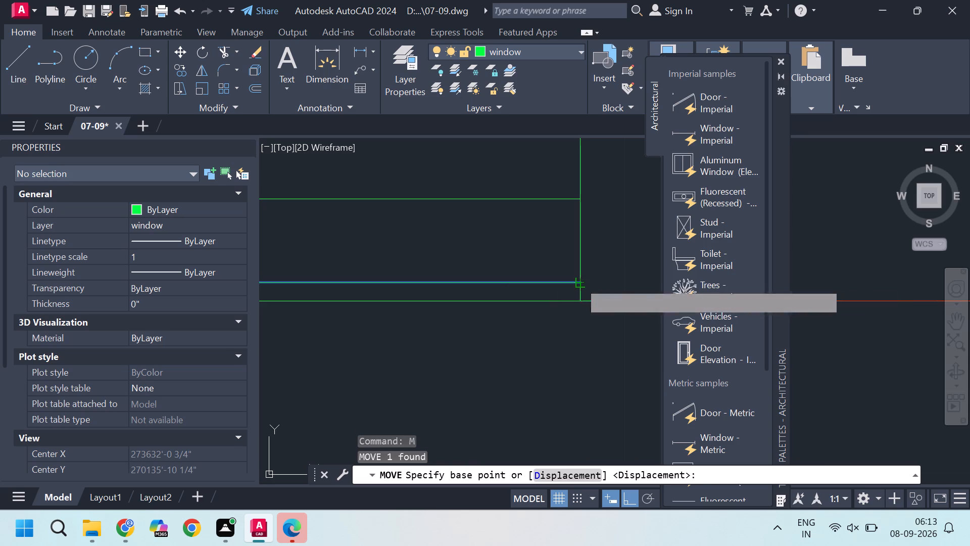
click(574, 247)
scroll(570, 262, down, 4)
middle_drag(580, 277, 507, 289)
key(Escape)
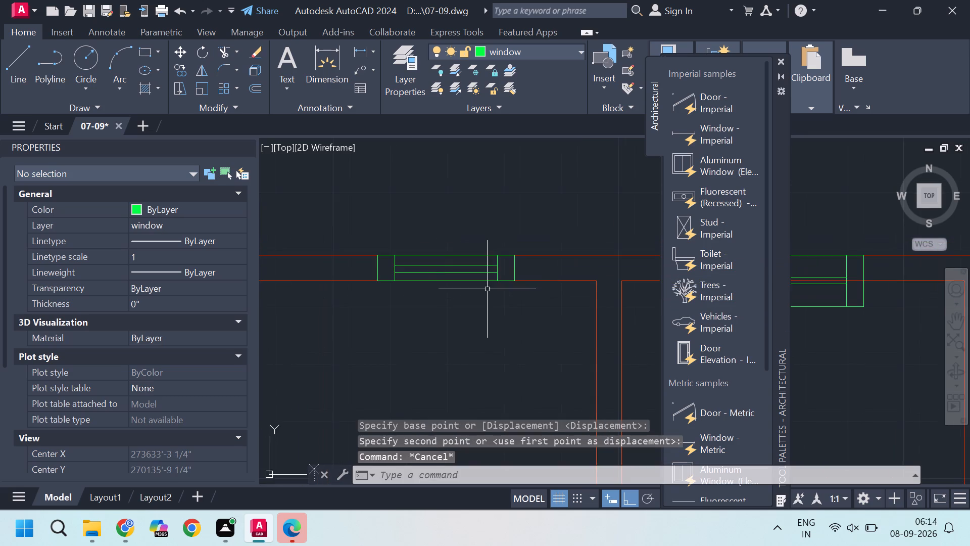
Delete the unfitted grouped short window in the top wall of the left unit's right small top room.
scroll(487, 289, down, 3)
click(537, 259)
click(591, 317)
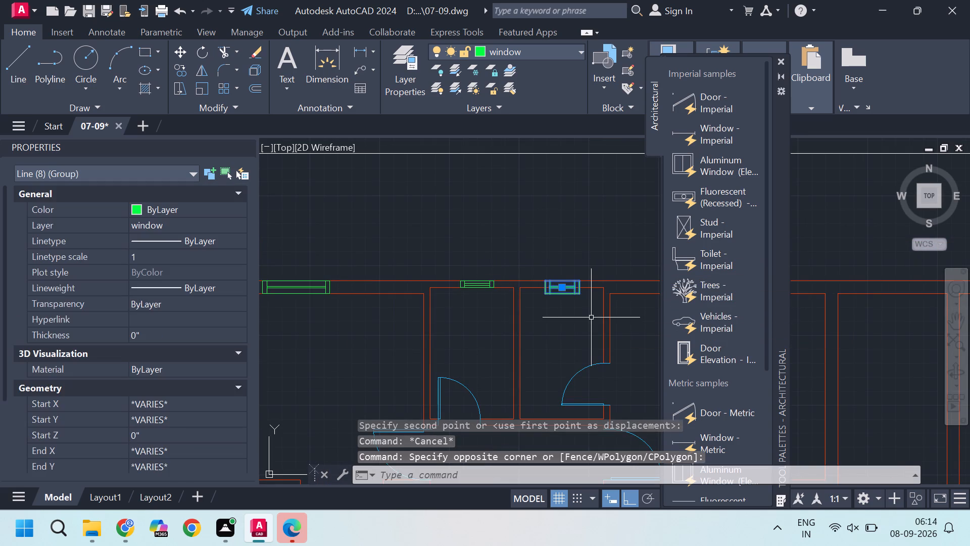
key(Delete)
Copy the fitted short window by its bottom-edge midpoint to the midpoint of the neighbouring small top room's inner top wall line.
scroll(495, 277, up, 3)
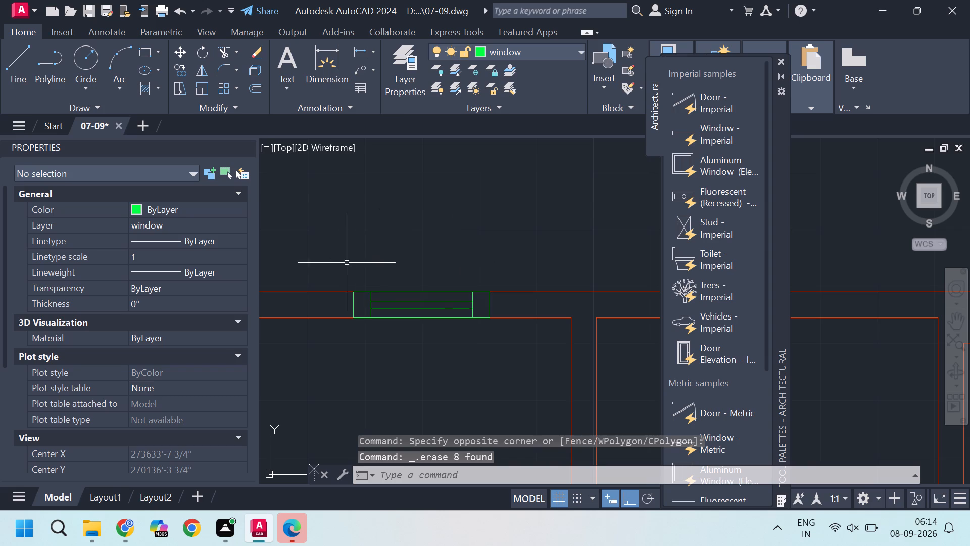
click(338, 265)
click(506, 356)
text(co)
key(Return)
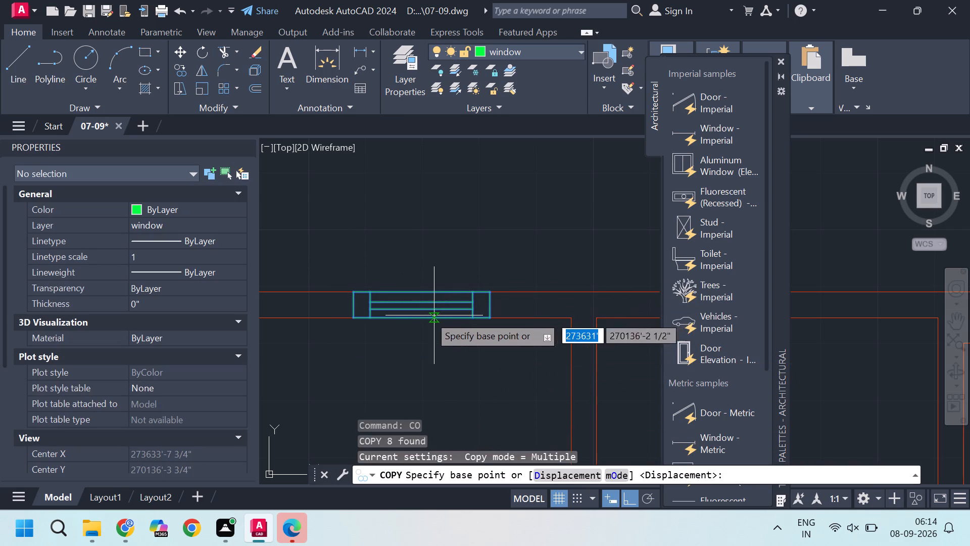
click(418, 314)
scroll(418, 314, down, 3)
scroll(479, 313, up, 3)
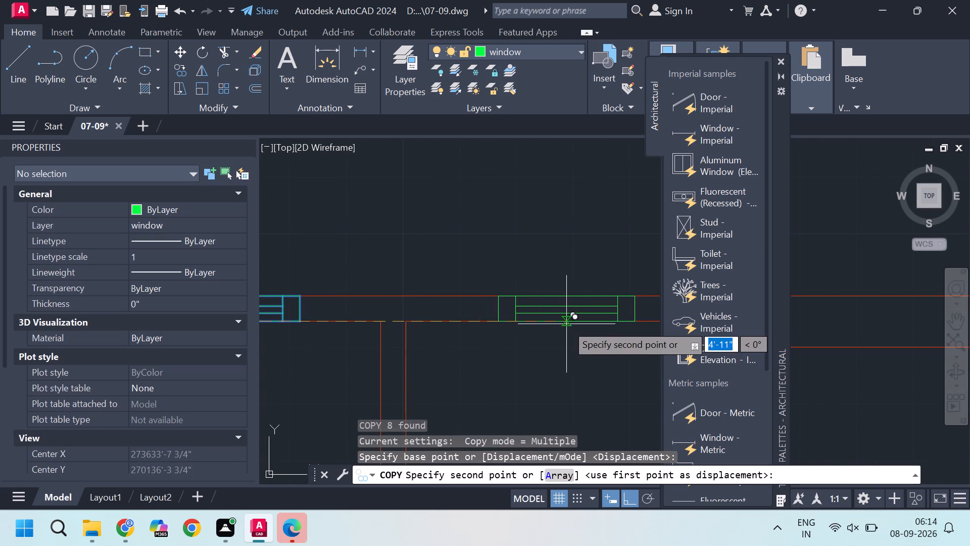
middle_drag(539, 322, 451, 316)
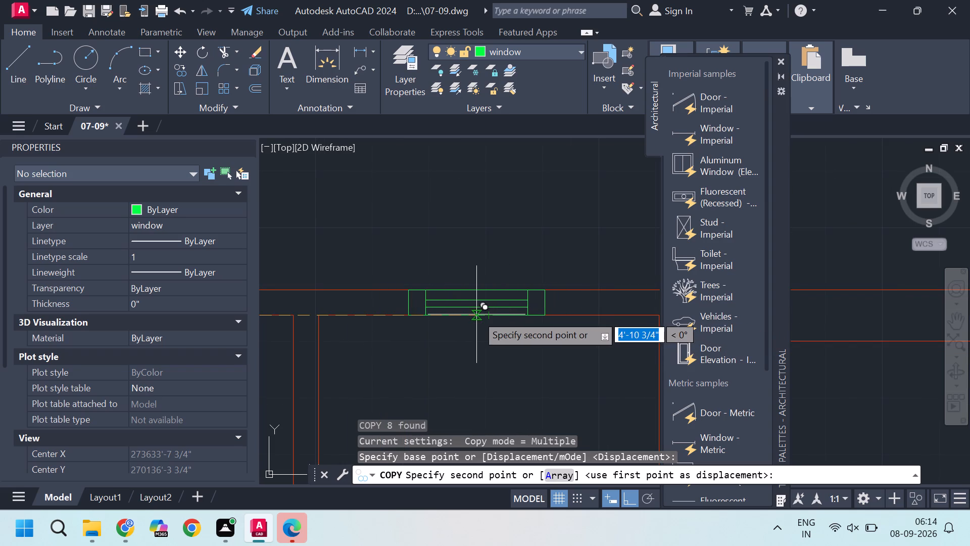
click(490, 315)
Place another copy at the midpoint of the lower line of the wall between the right unit's two small left-side rooms.
scroll(468, 343, down, 6)
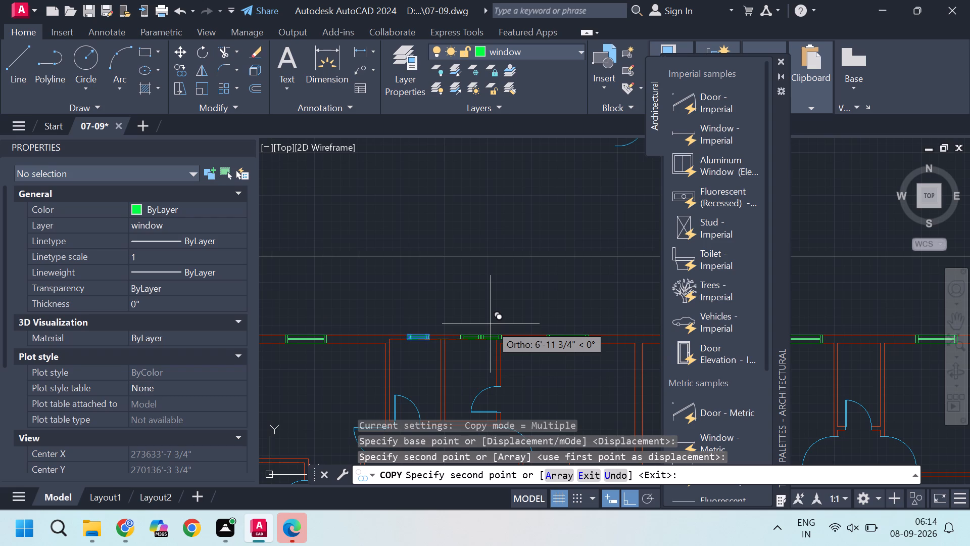
scroll(490, 324, down, 2)
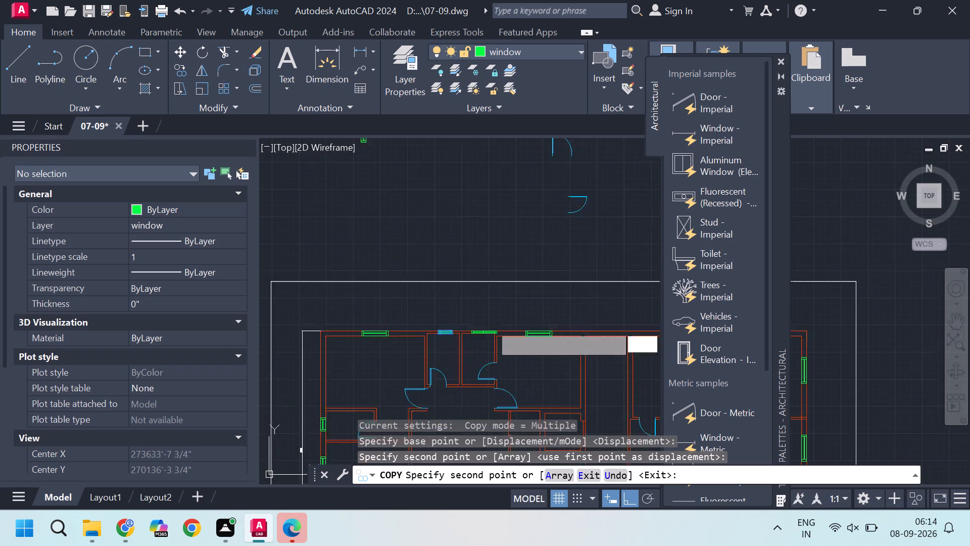
scroll(490, 324, down, 1)
scroll(555, 388, up, 4)
scroll(520, 362, up, 3)
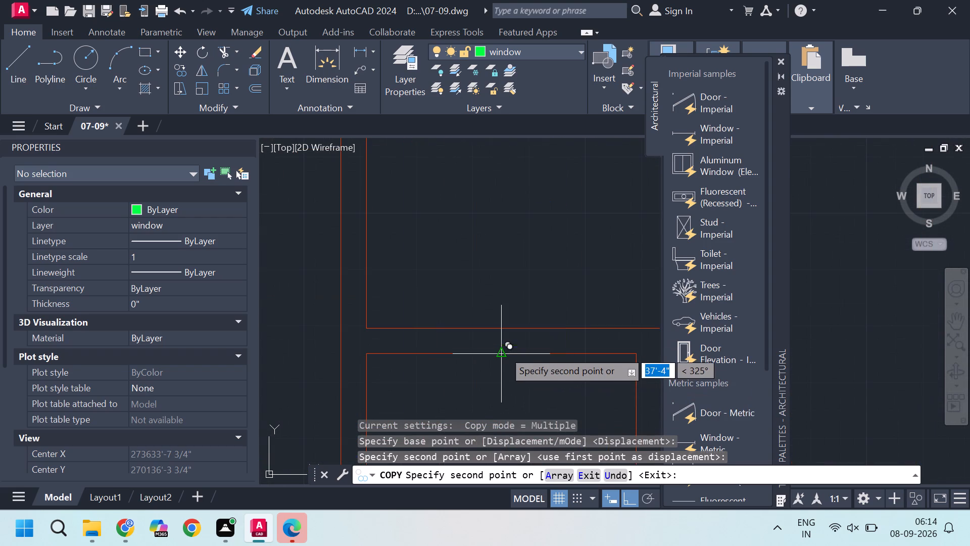
click(504, 351)
Look over both units for further short-window positions and end the copying.
scroll(462, 264, down, 5)
scroll(512, 280, up, 2)
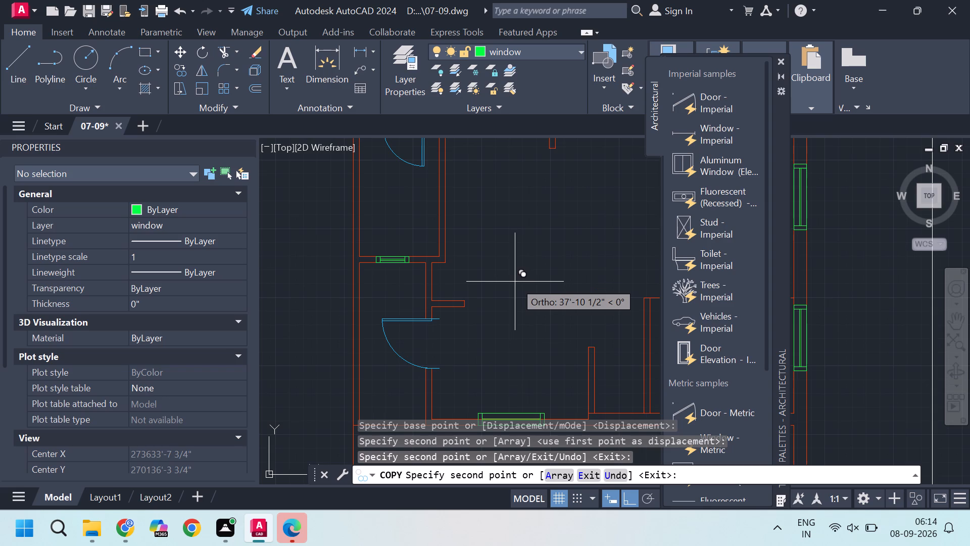
scroll(514, 282, down, 6)
scroll(470, 285, up, 3)
scroll(487, 282, down, 1)
scroll(420, 215, up, 1)
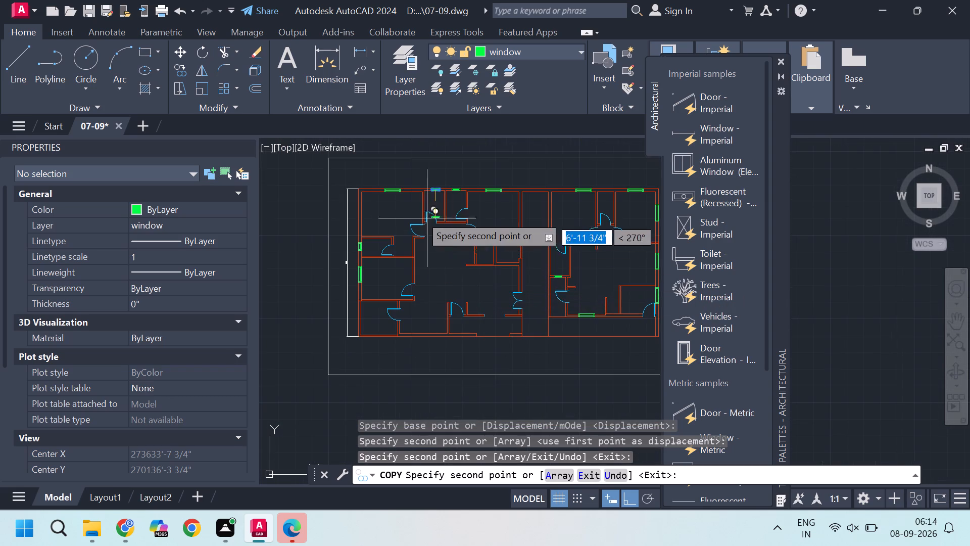
scroll(420, 215, up, 1)
scroll(432, 226, down, 2)
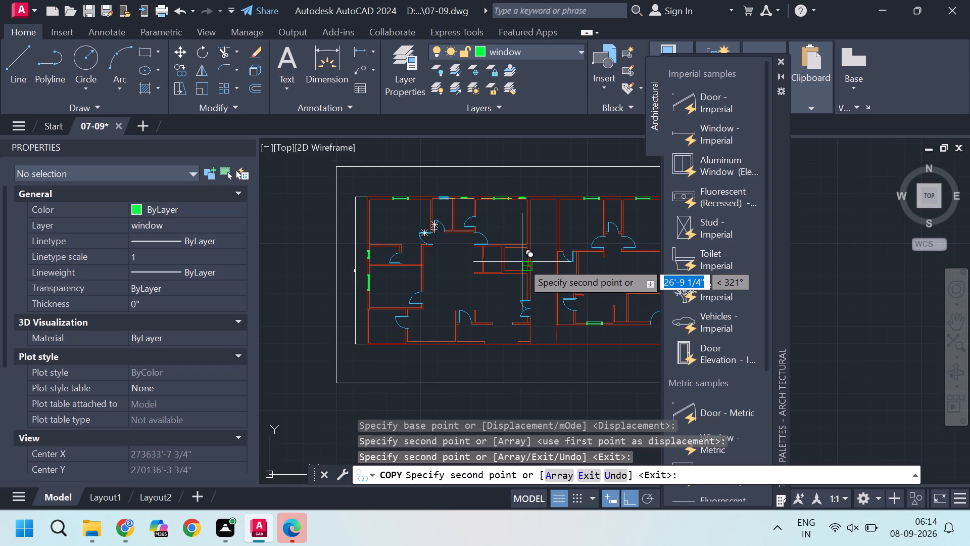
scroll(494, 262, down, 1)
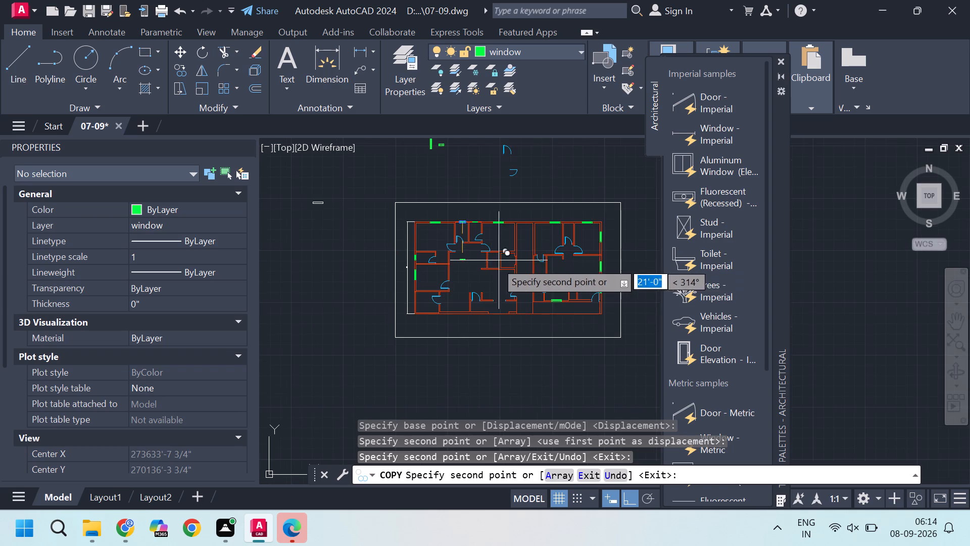
scroll(569, 268, up, 2)
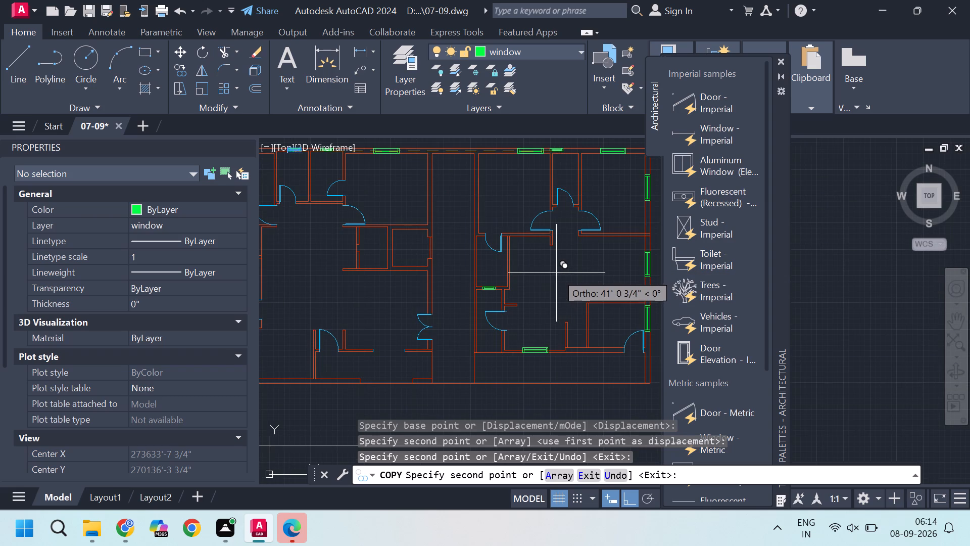
scroll(555, 273, down, 1)
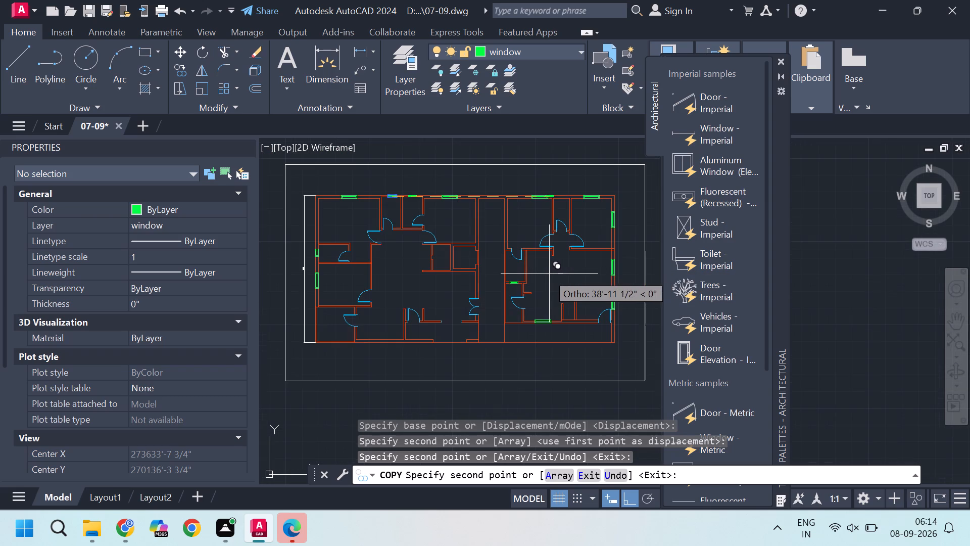
key(Escape)
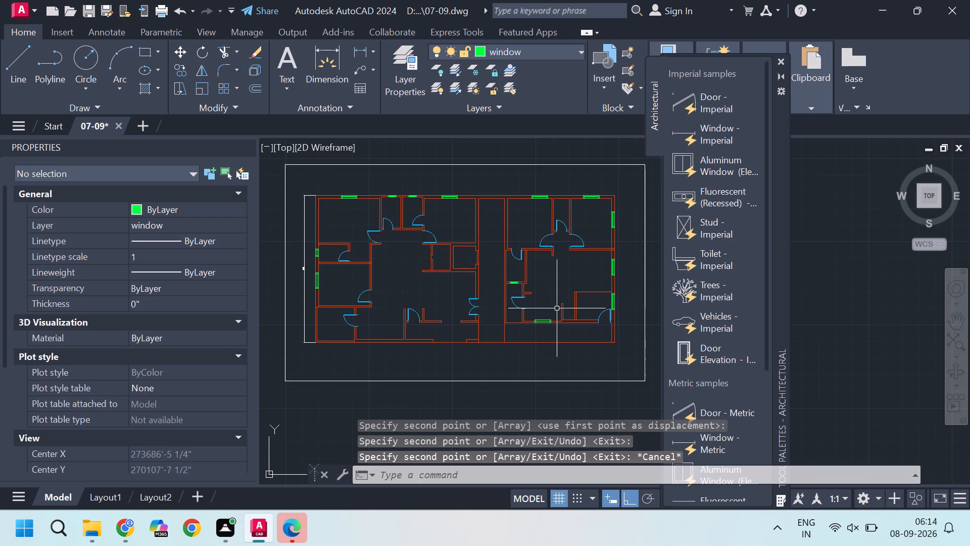
Scale the door of the right unit's lower small left-side room about its lower end, by reference across its opening, to a new length of 2'6".
scroll(556, 309, up, 2)
click(447, 278)
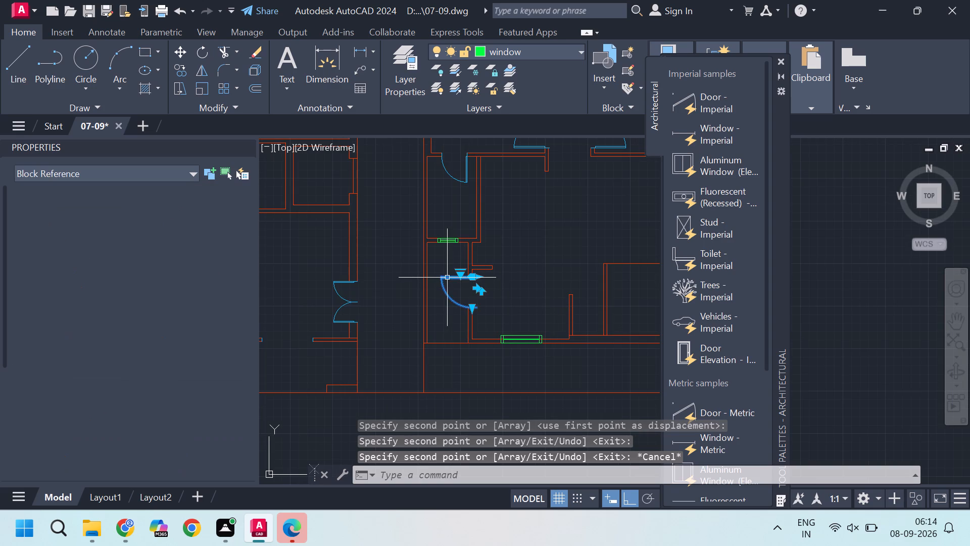
scroll(466, 293, up, 2)
scroll(514, 288, up, 2)
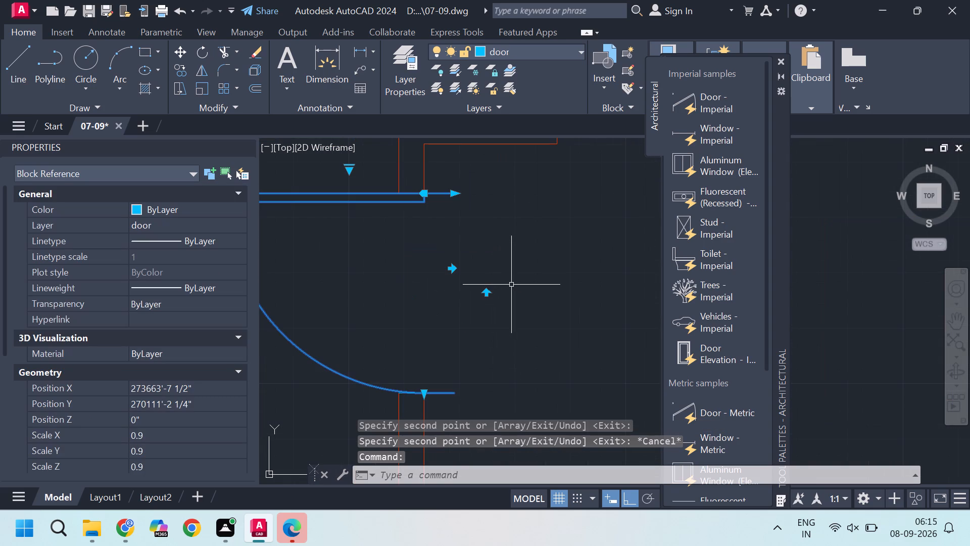
scroll(510, 284, down, 1)
text(sc)
key(Return)
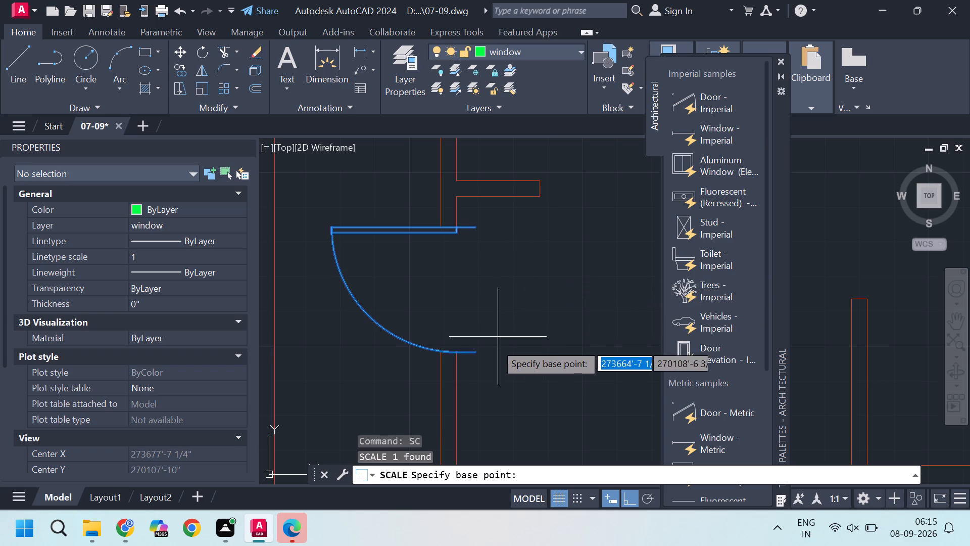
click(476, 350)
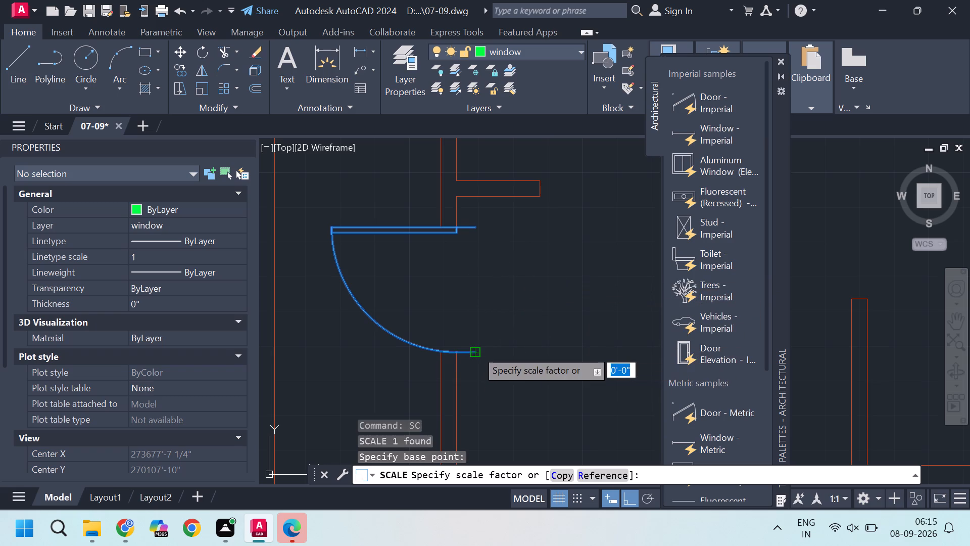
key(r)
key(Return)
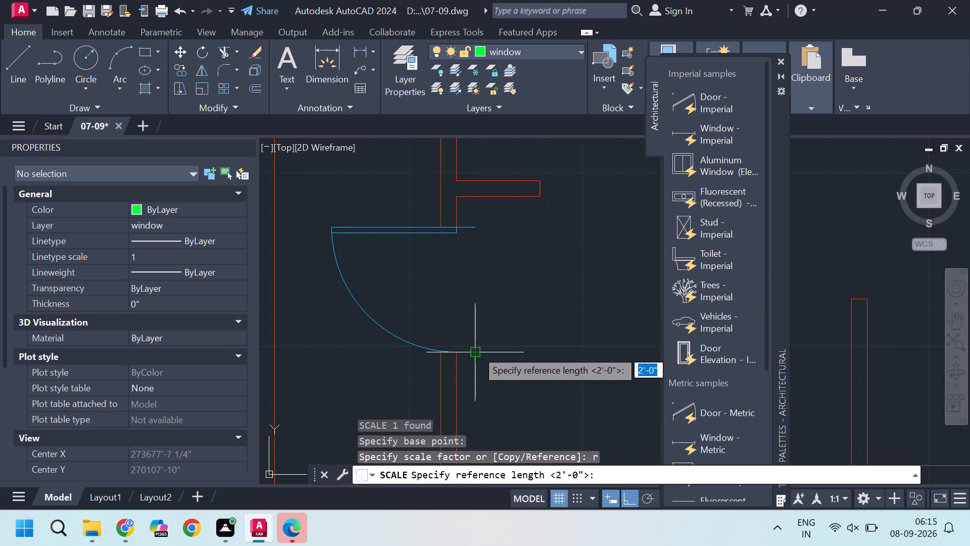
click(476, 350)
click(474, 227)
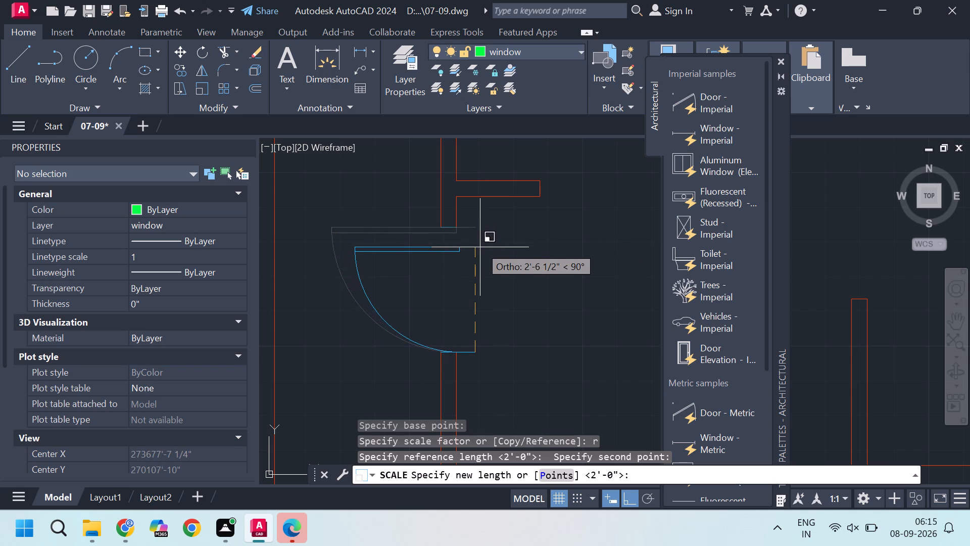
key(2)
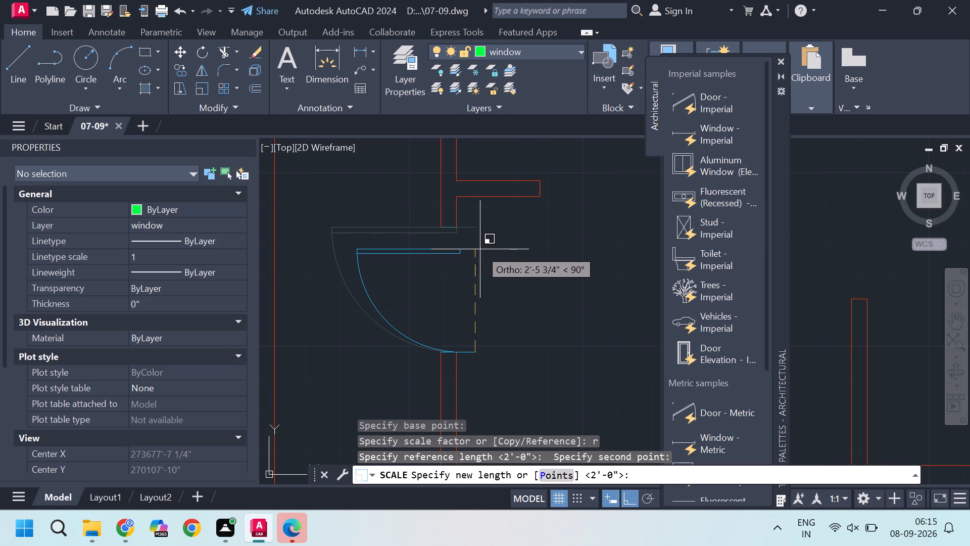
text('6)
key(Return)
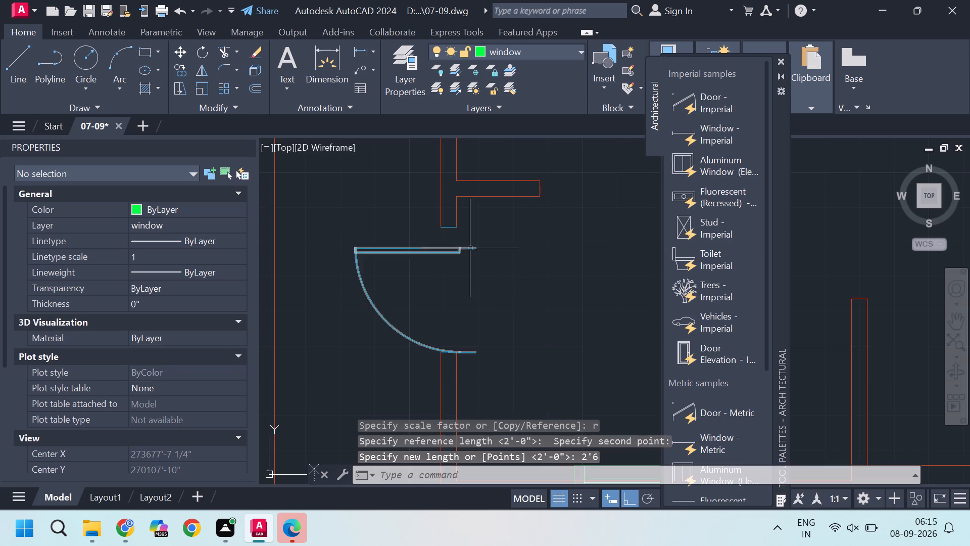
Move the resized door by its upper frame end to the corner of the wall end above the opening.
click(475, 250)
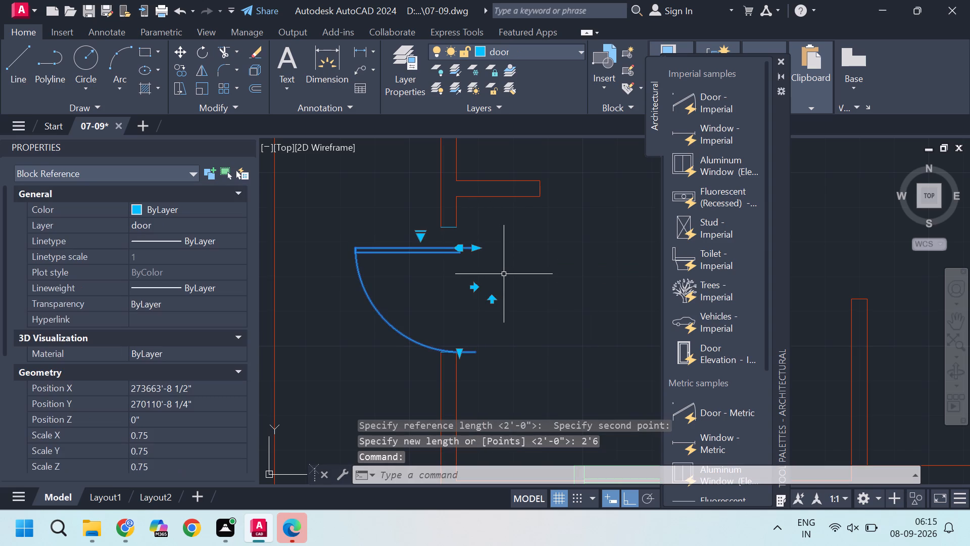
key(m)
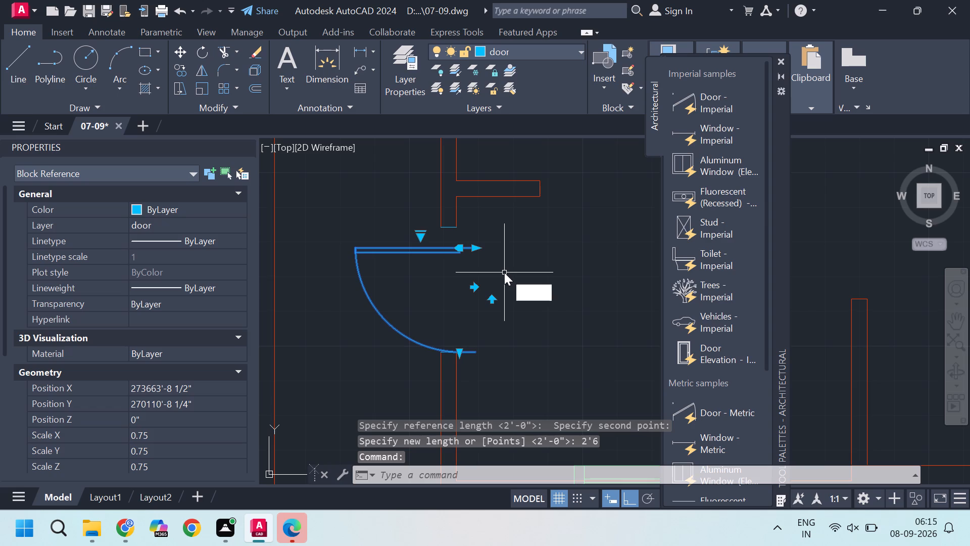
key(Return)
scroll(481, 240, up, 1)
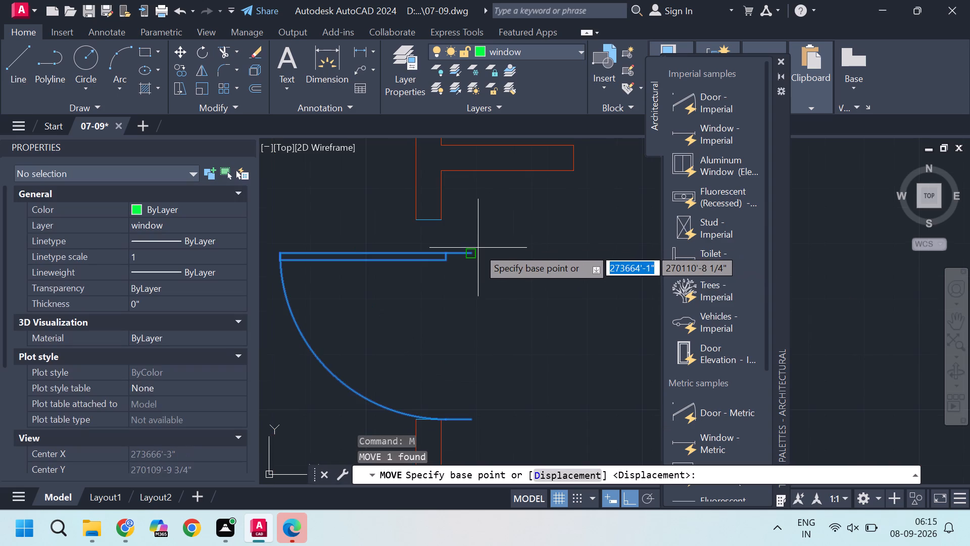
click(477, 250)
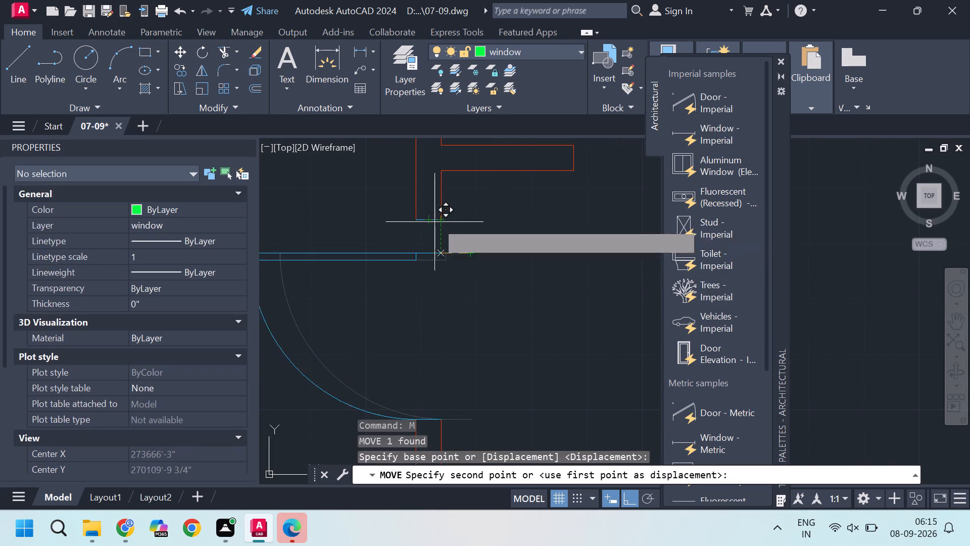
click(437, 221)
key(Escape)
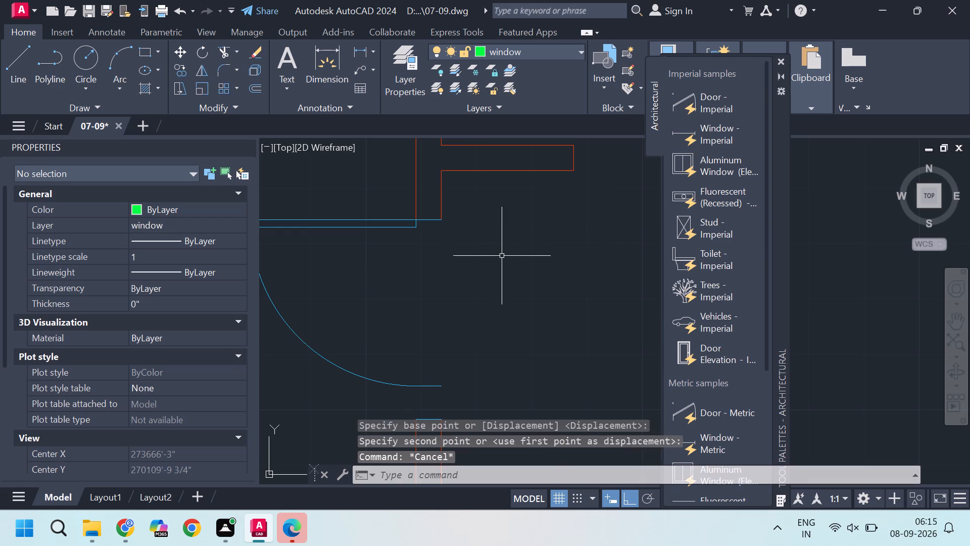
Delete the short line capping the wall end below the resized door.
scroll(502, 257, down, 2)
scroll(471, 315, up, 1)
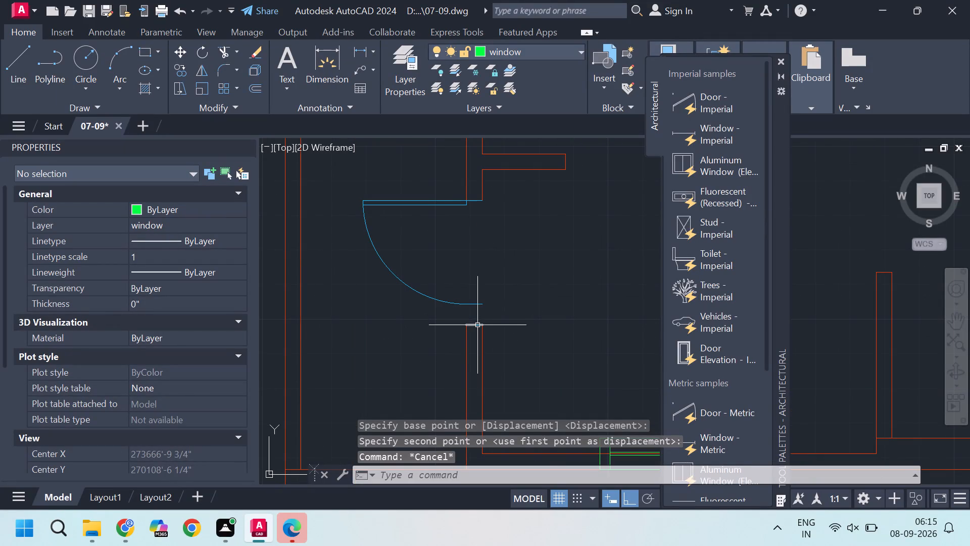
click(478, 326)
key(Delete)
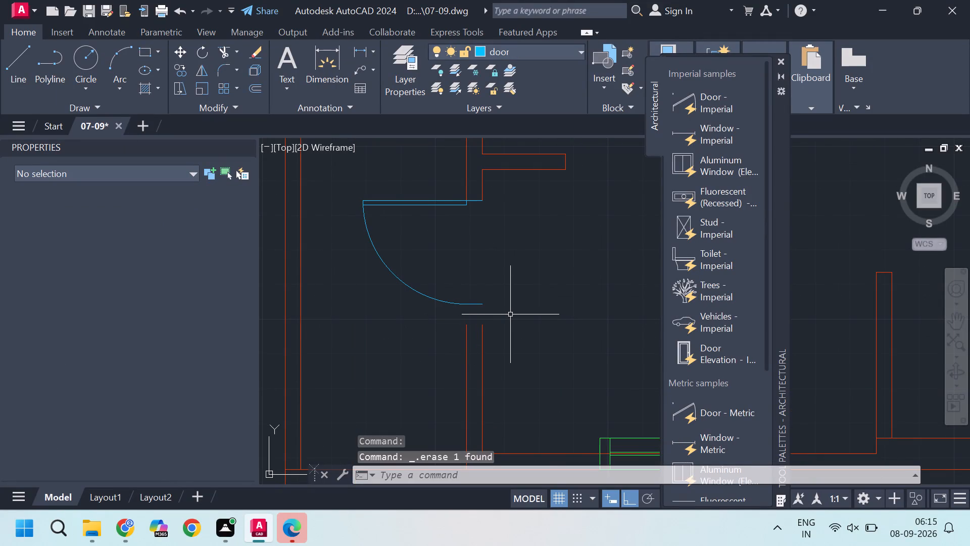
Extend both lines of the wall below the resized door up to the door's lower frame line.
text(ex)
key(Return)
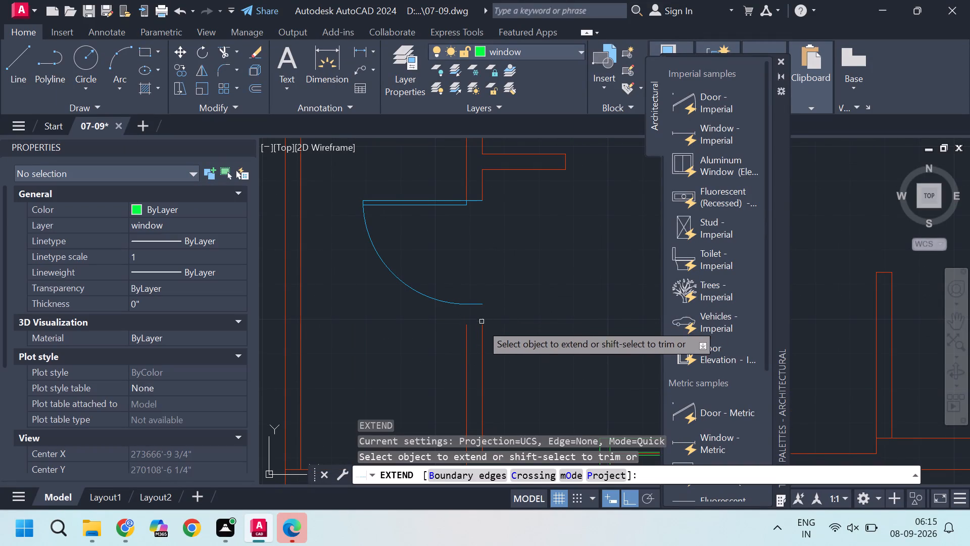
click(466, 343)
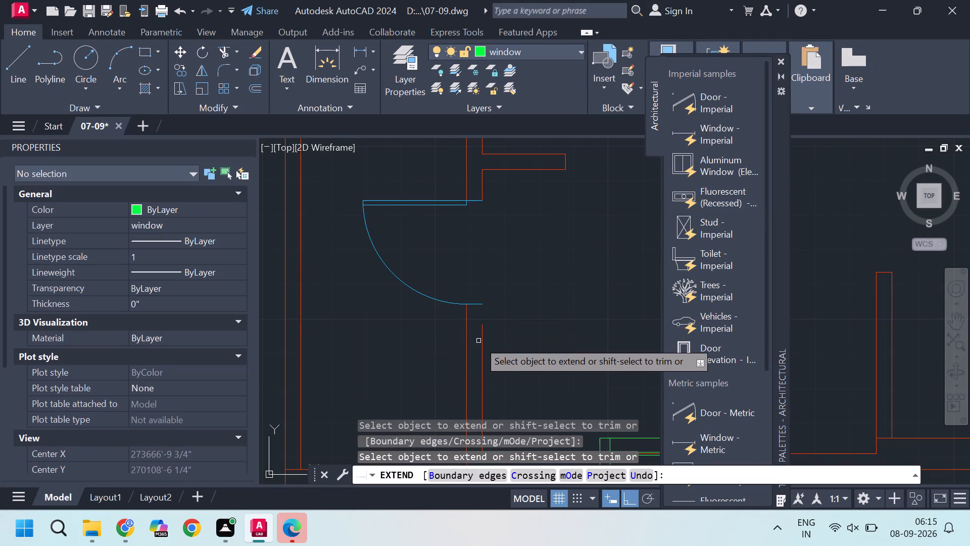
click(483, 341)
key(Escape)
key(Escape)
key(Escape)
Copy the 4' window in the left unit's outer left wall by its inner-edge midpoint to the midpoint of the top-left room's inner left wall line.
scroll(531, 318, down, 2)
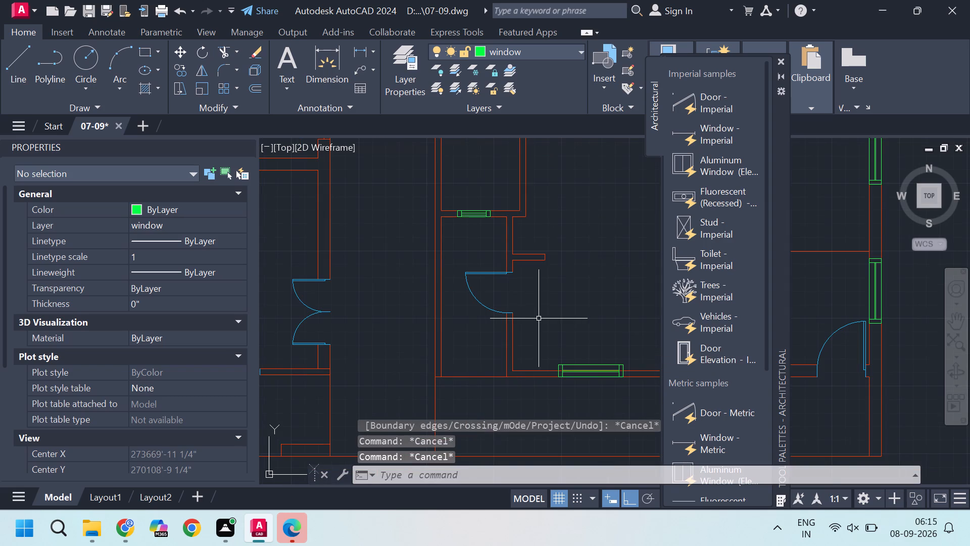
scroll(540, 315, down, 2)
middle_drag(566, 254, 541, 272)
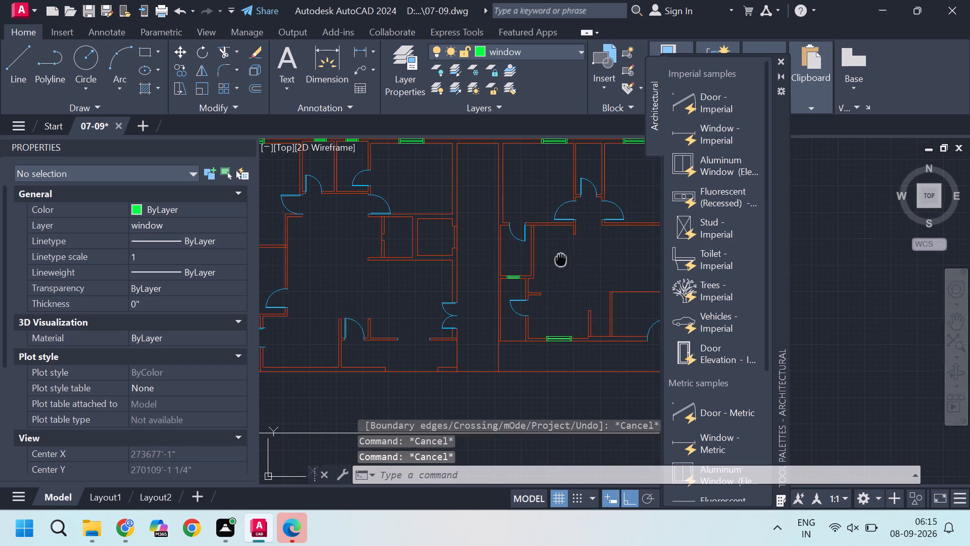
middle_drag(541, 272, 483, 312)
scroll(510, 323, down, 2)
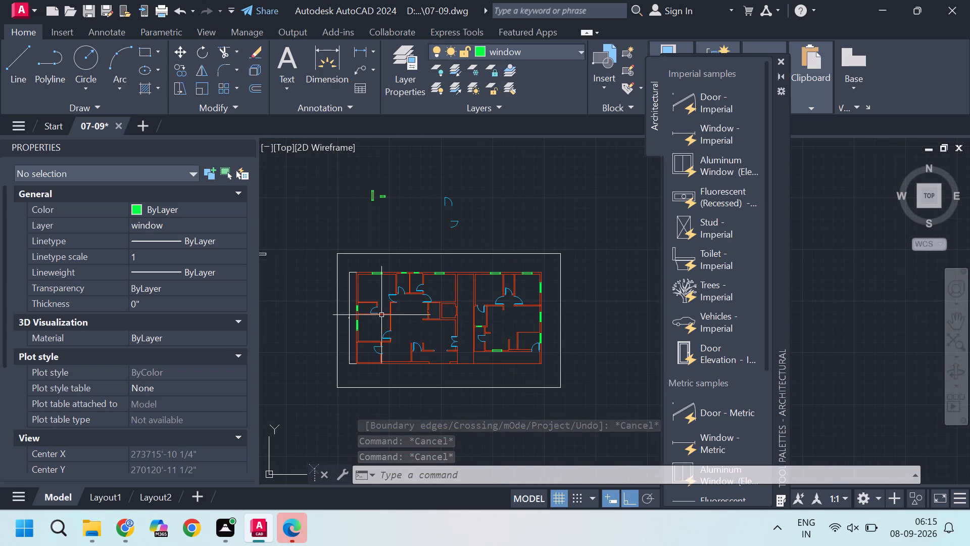
scroll(349, 311, up, 2)
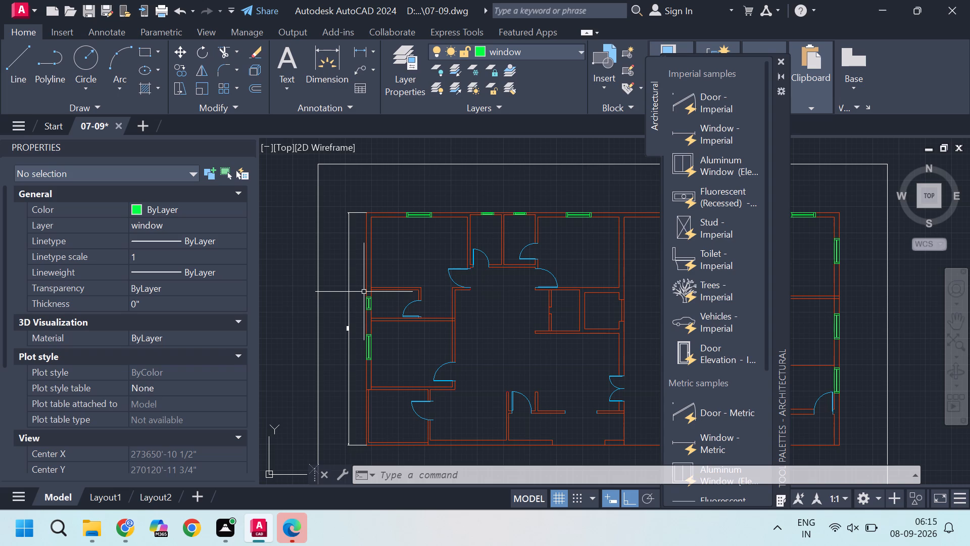
scroll(300, 313, up, 3)
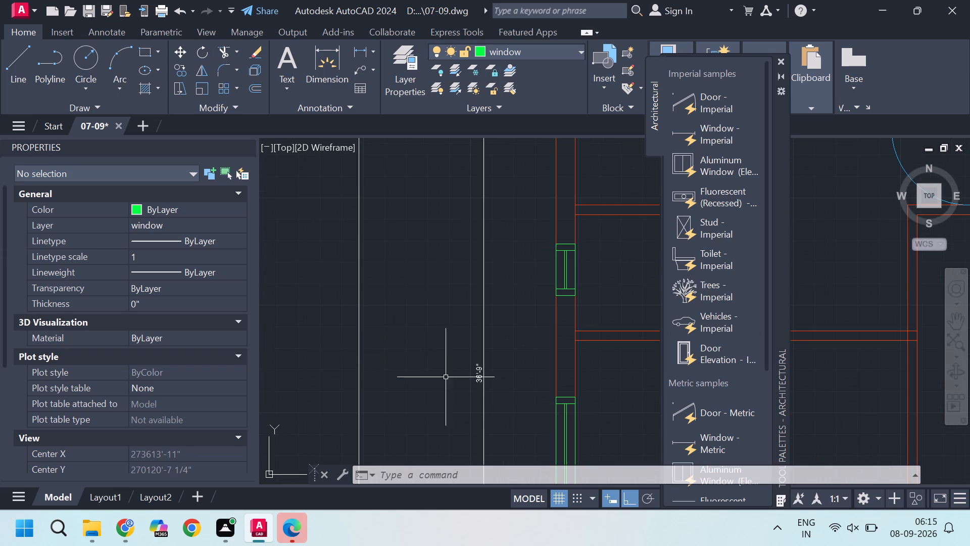
click(566, 406)
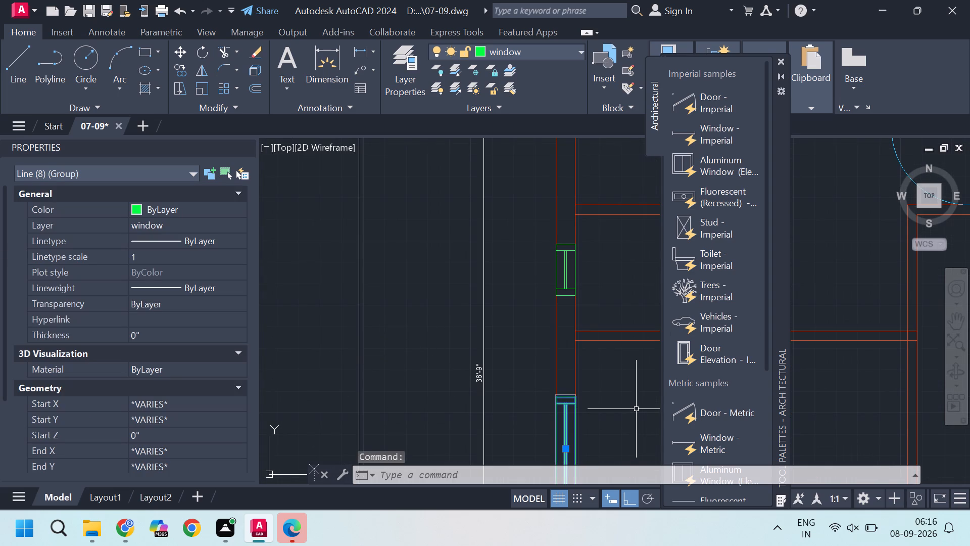
key(c)
key(o)
key(Return)
scroll(591, 353, down, 2)
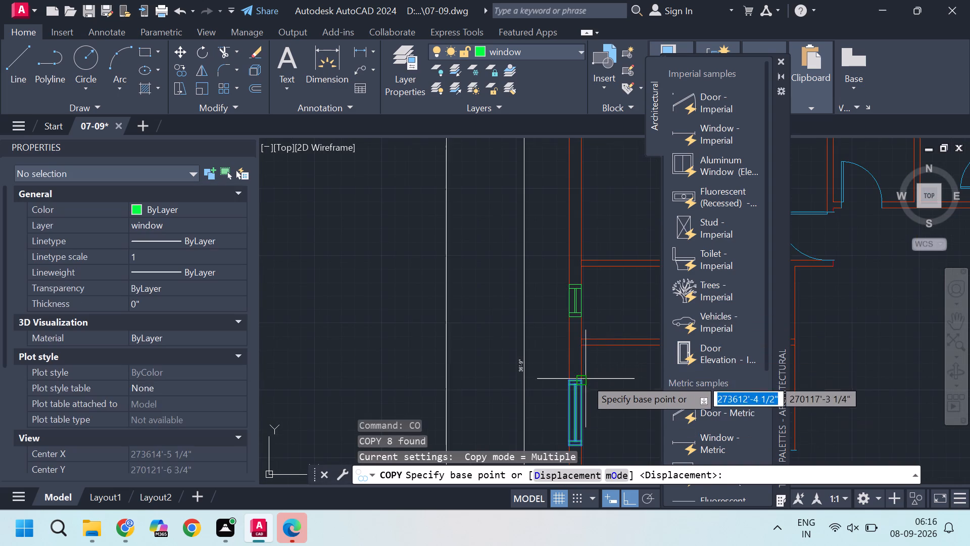
scroll(594, 408, up, 1)
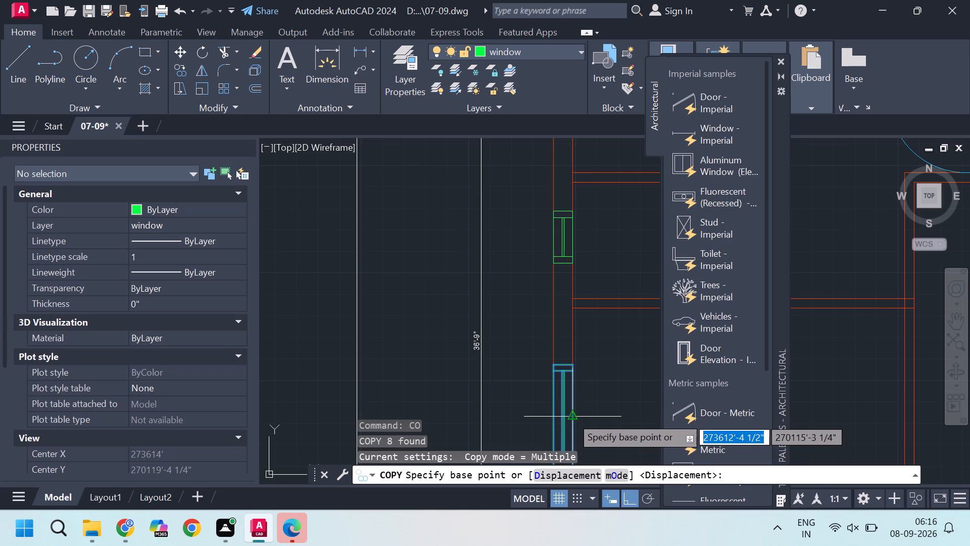
click(571, 416)
middle_drag(549, 238, 555, 382)
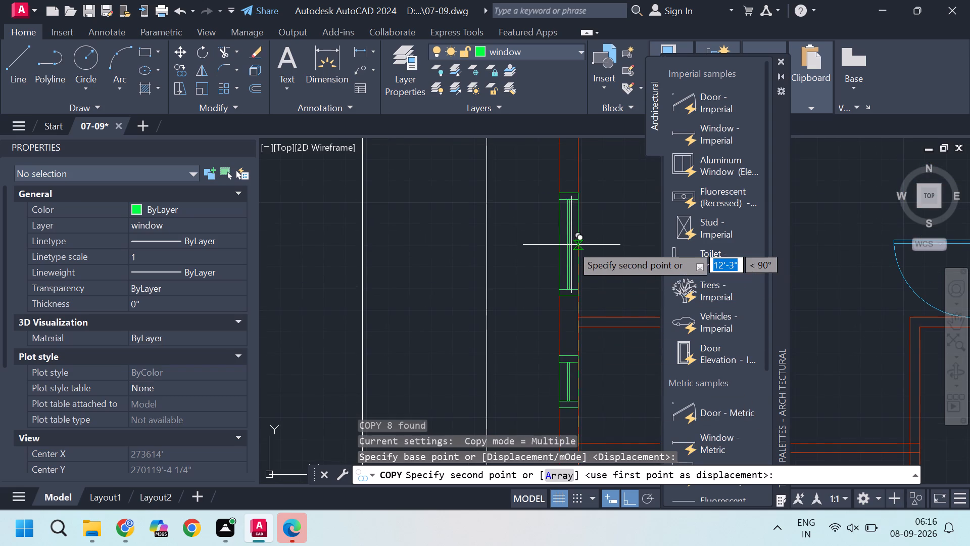
click(573, 248)
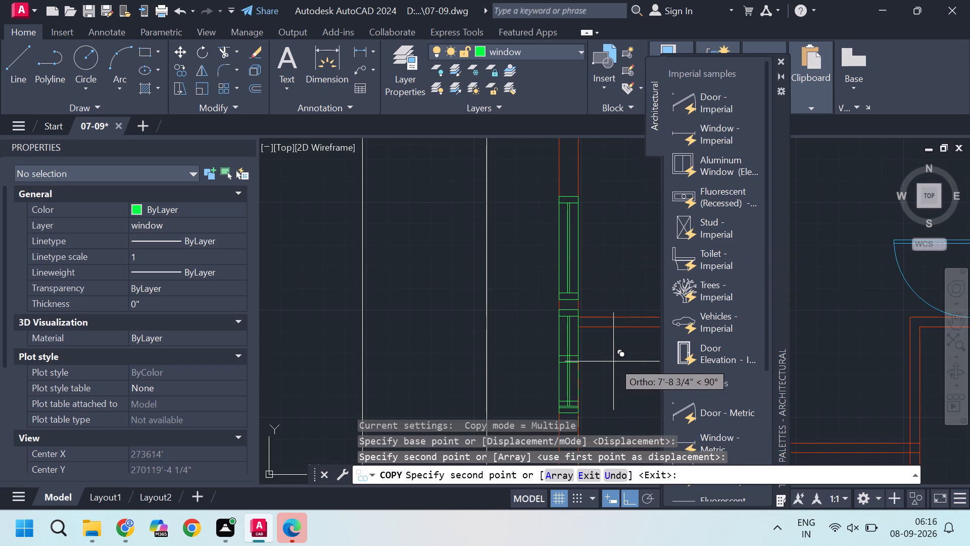
key(Escape)
key(Escape)
Make Layer5 the current layer.
scroll(592, 323, down, 3)
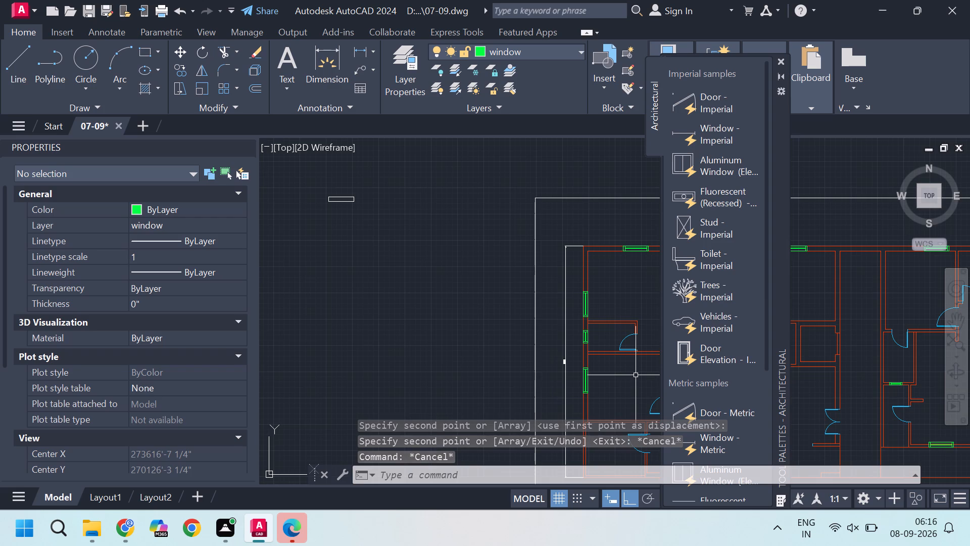
scroll(570, 301, up, 2)
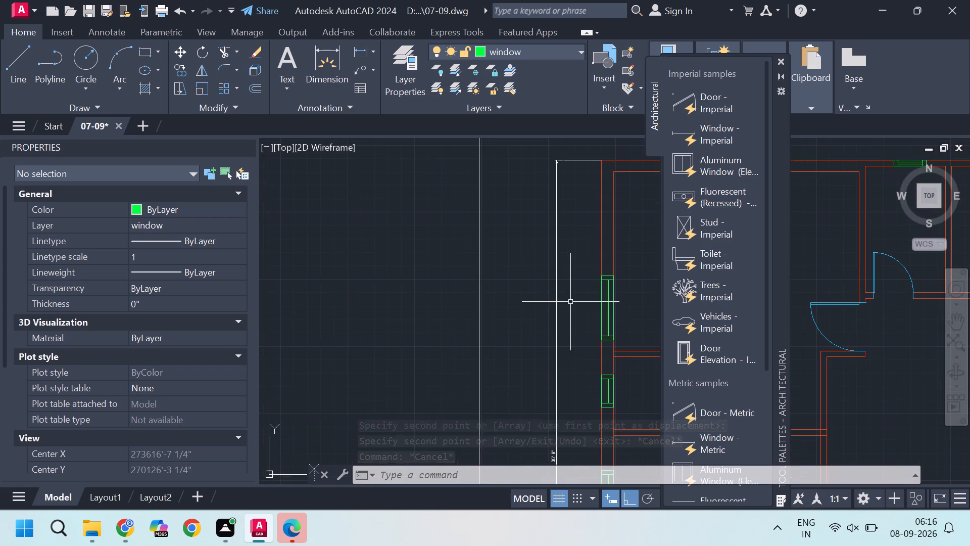
middle_drag(572, 303, 284, 291)
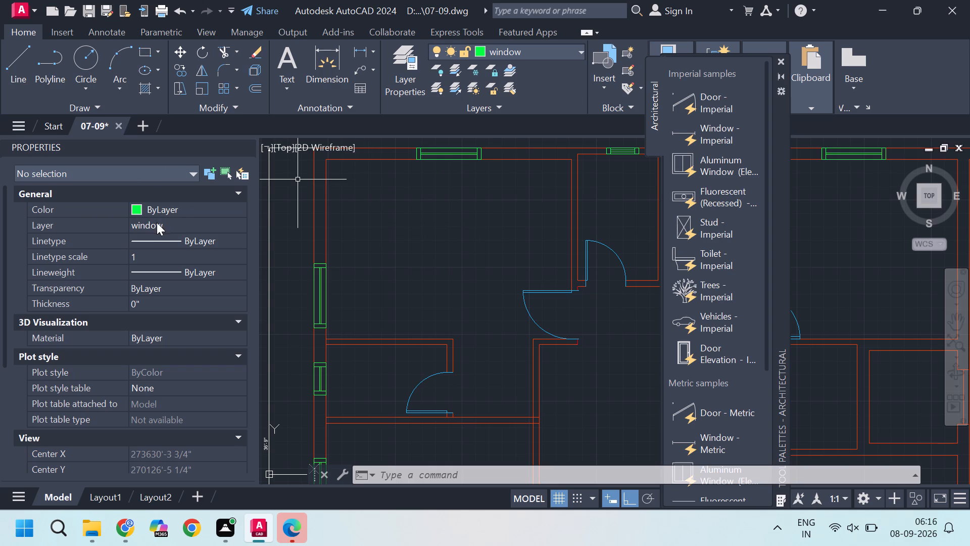
click(194, 230)
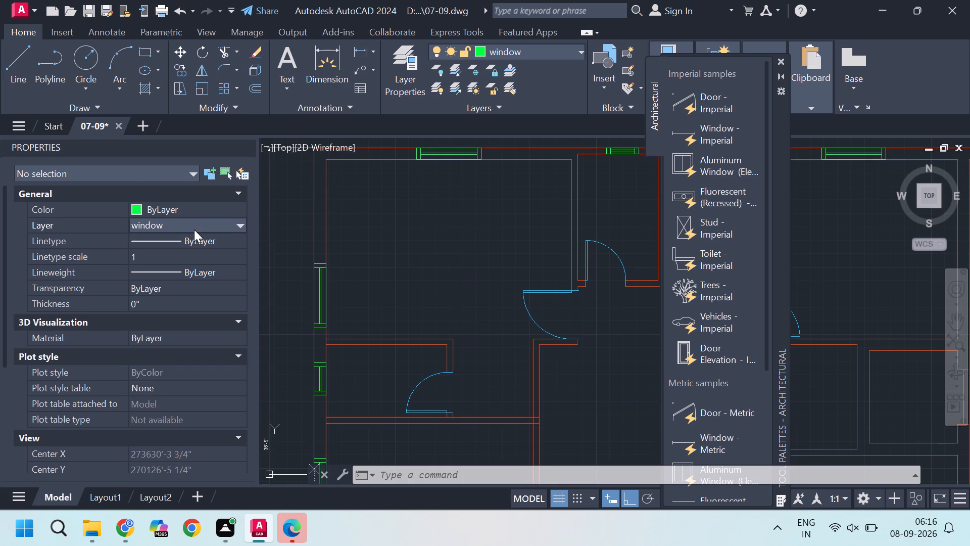
click(194, 230)
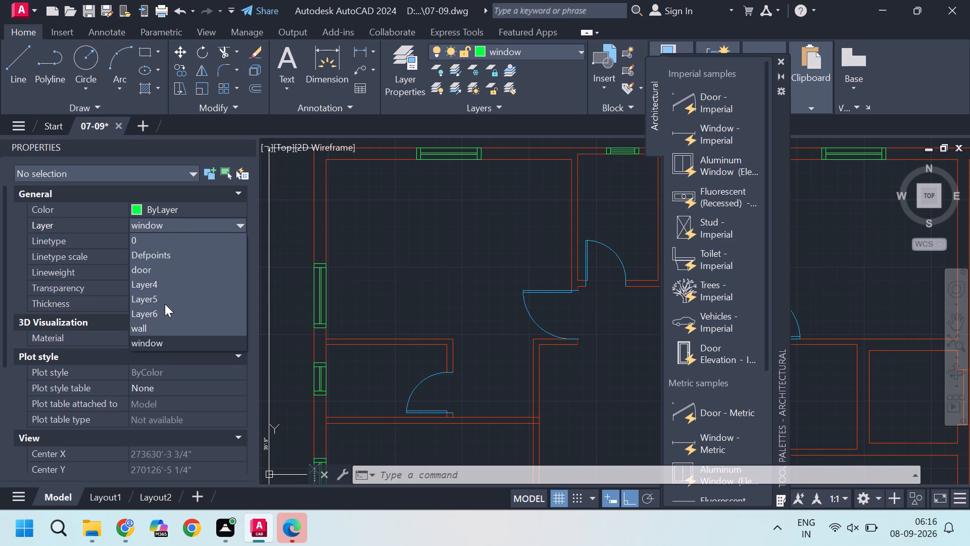
text(la)
key(Return)
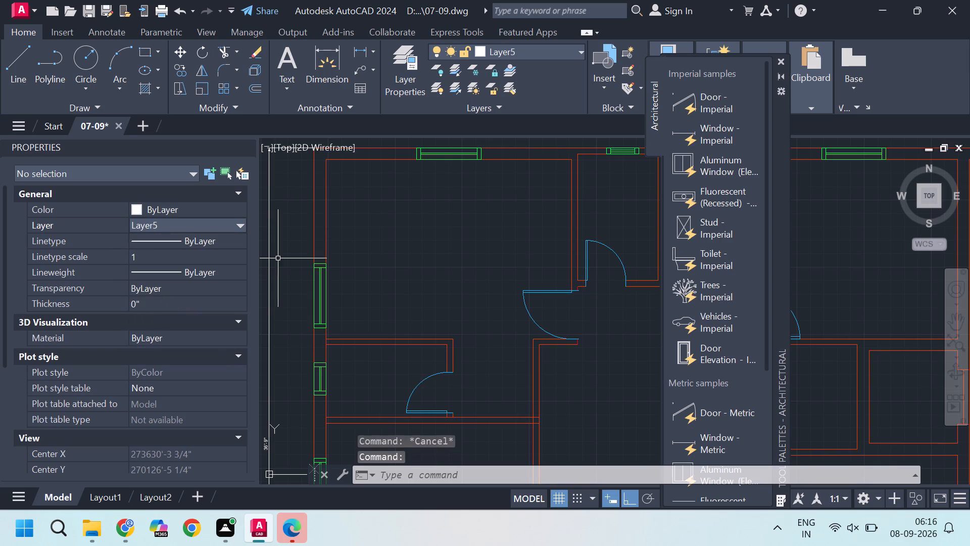
key(Escape)
key(Escape)
key(Escape)
Set the colour of Layer5 to index colour 180.
key(l)
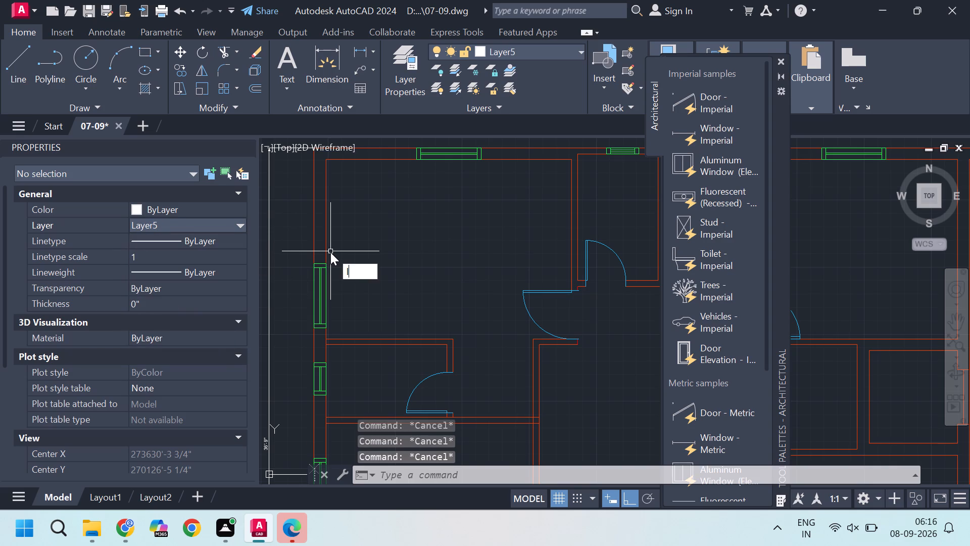
key(a)
key(Return)
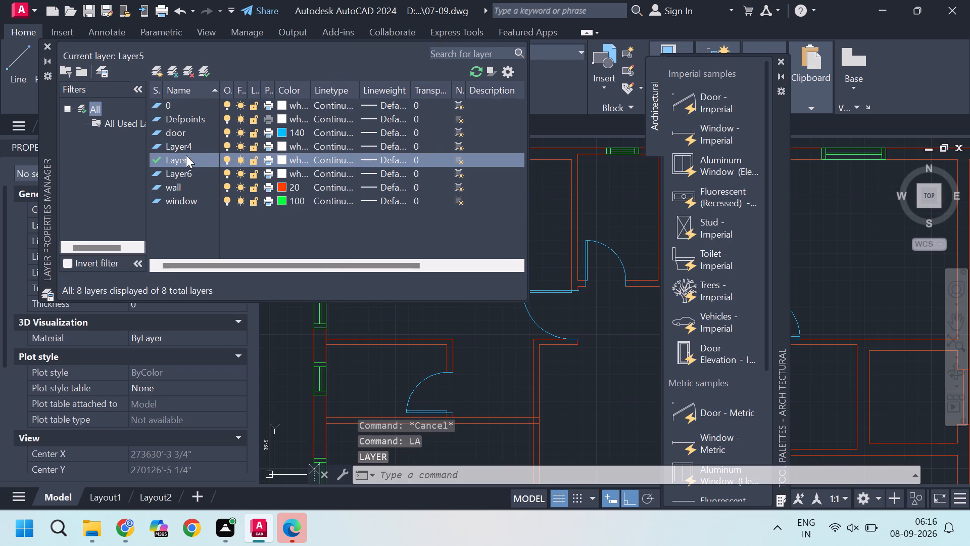
click(293, 161)
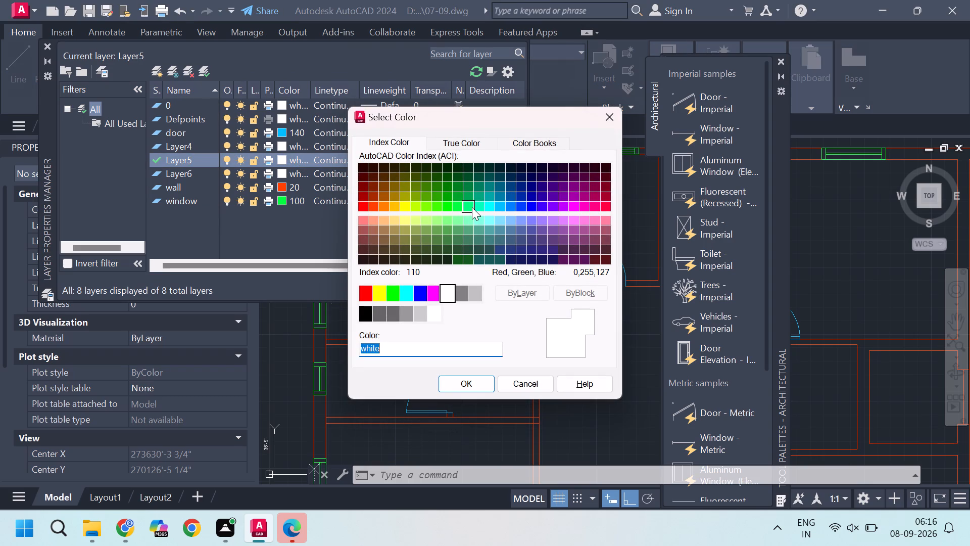
click(547, 207)
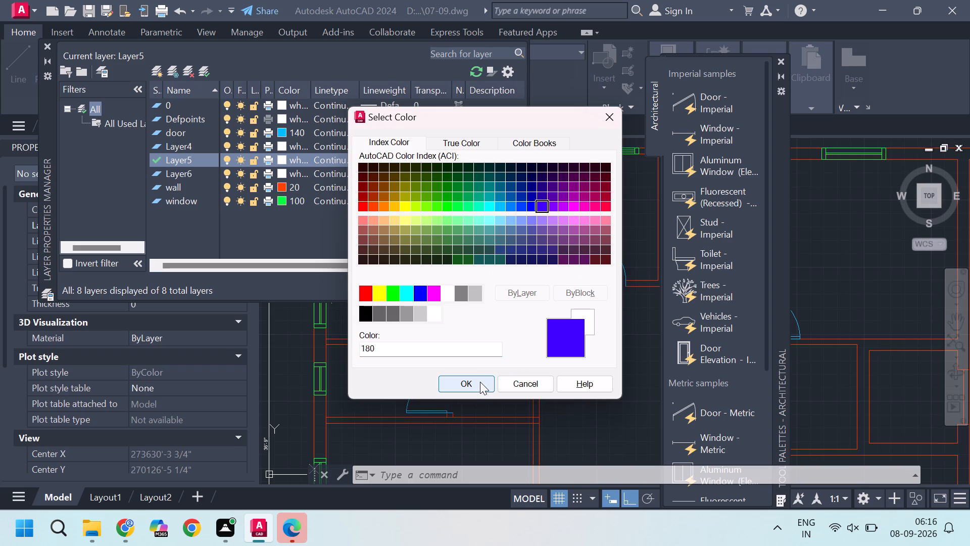
click(480, 381)
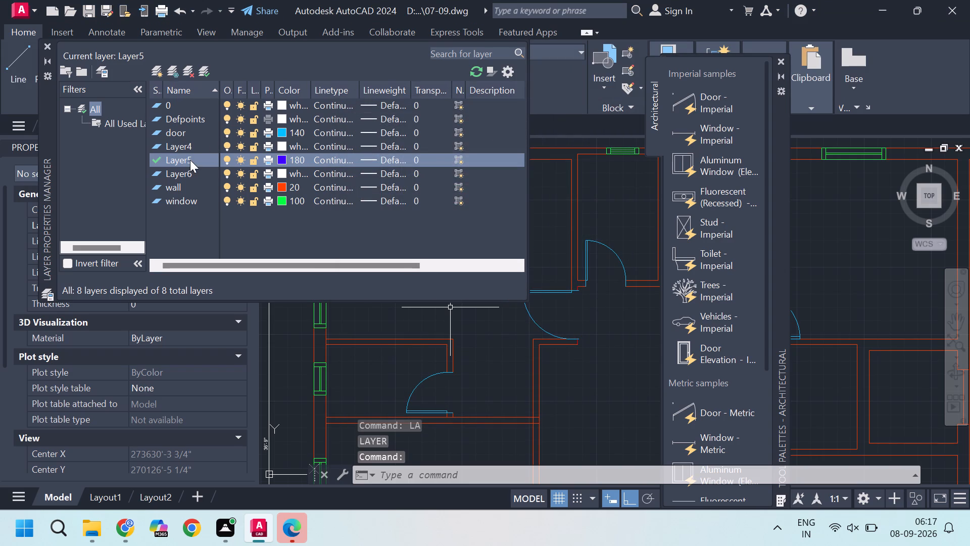
Rename Layer5 as wardrobe.
click(190, 160)
click(194, 158)
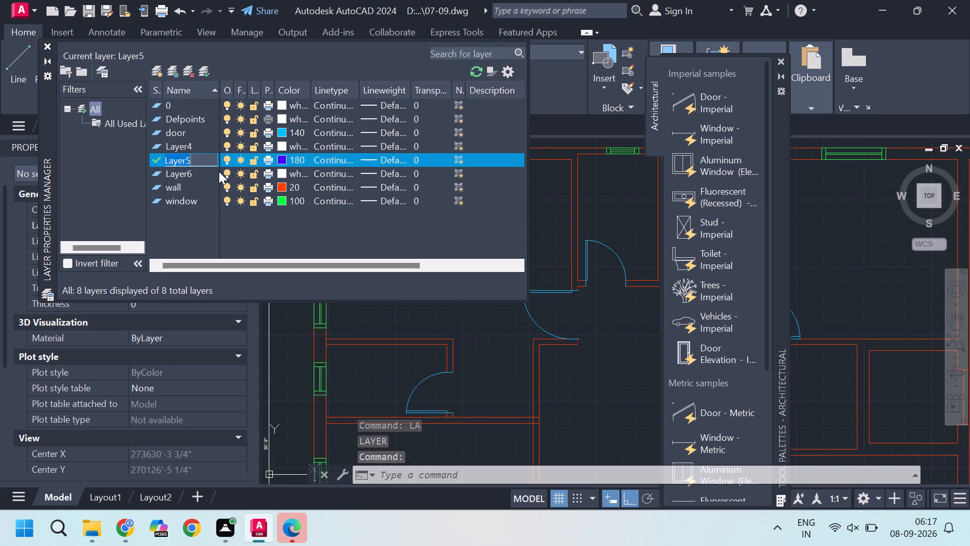
key(BackSpace)
key(BackSpace)
key(BackSpace)
key(BackSpace)
key(BackSpace)
key(BackSpace)
key(BackSpace)
text(wardrobe)
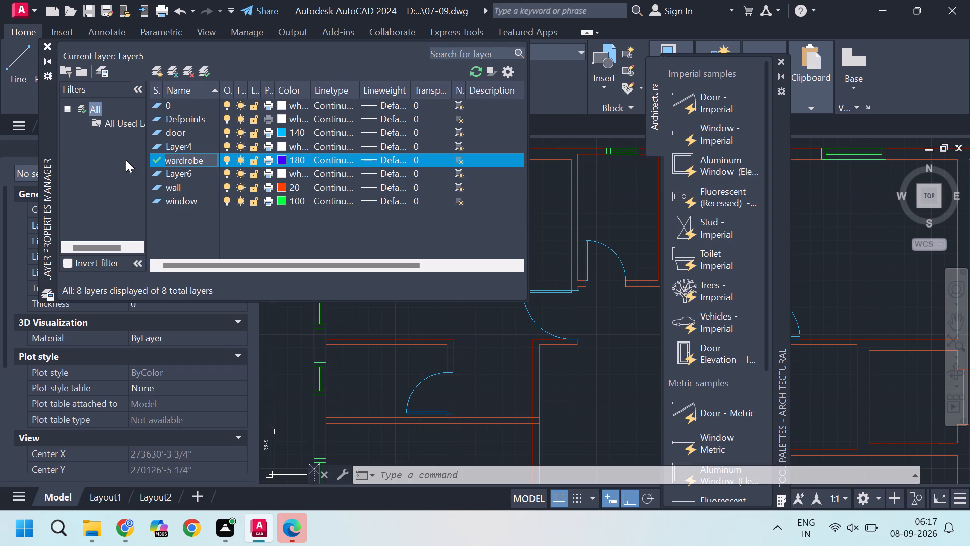
click(247, 238)
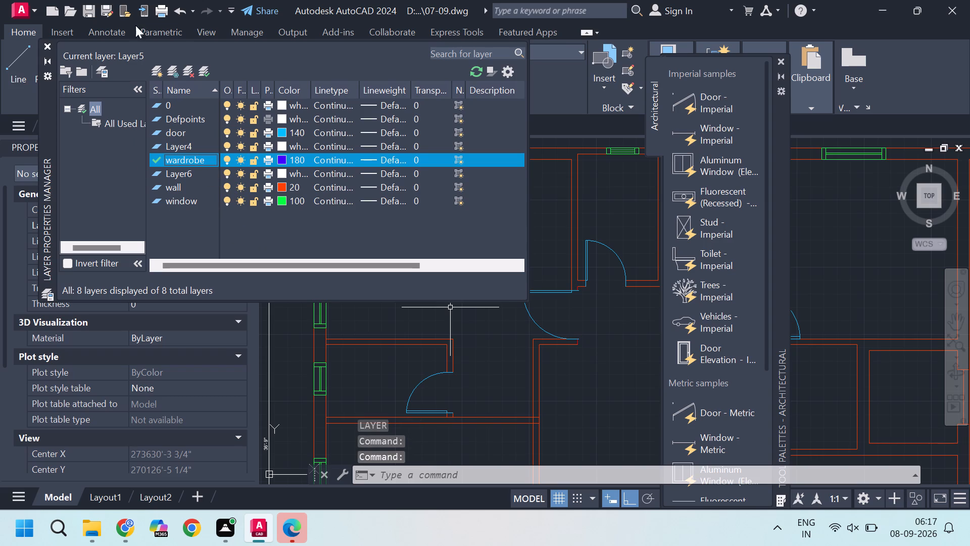
click(45, 44)
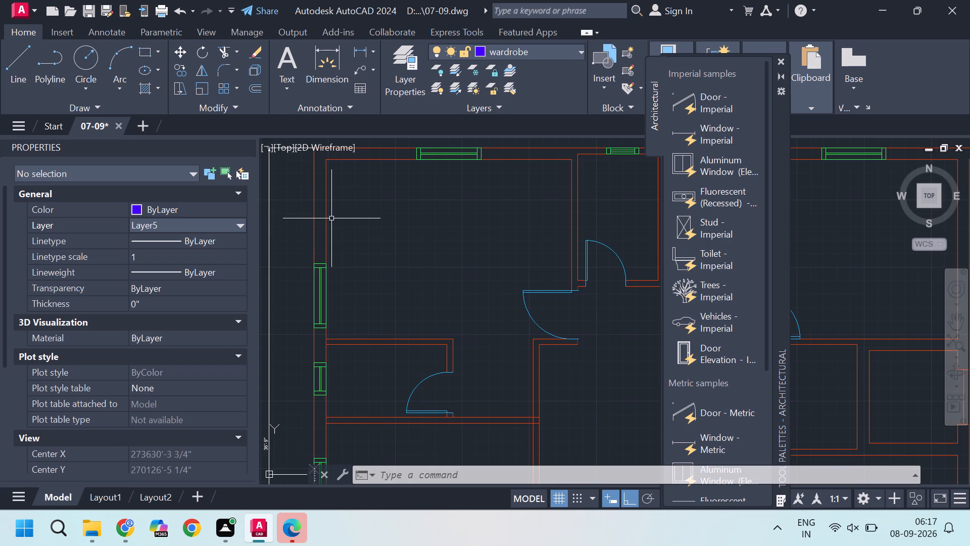
Draw a wardrobe rectangle 2' long and 5' wide inside the left unit's top-left room, starting at its upper-left inner corner.
key(r)
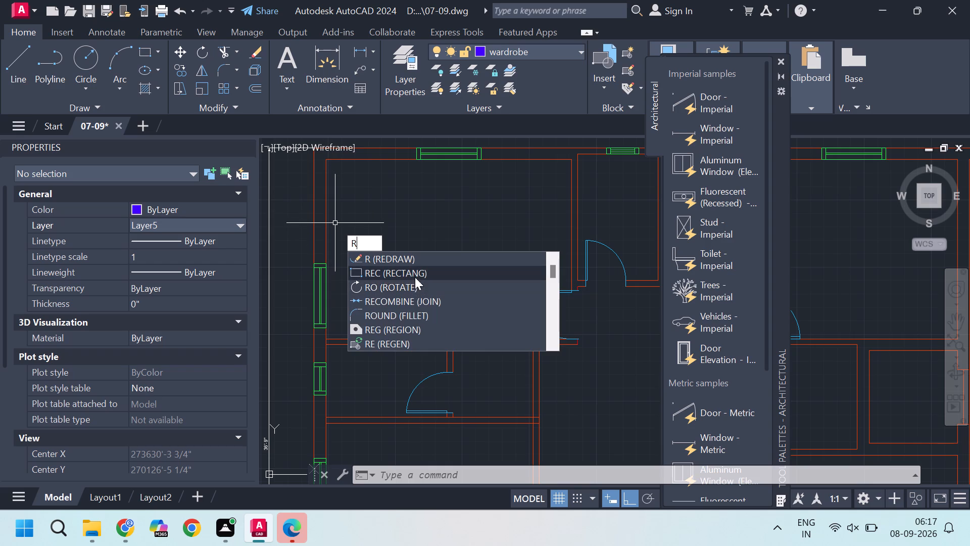
click(415, 277)
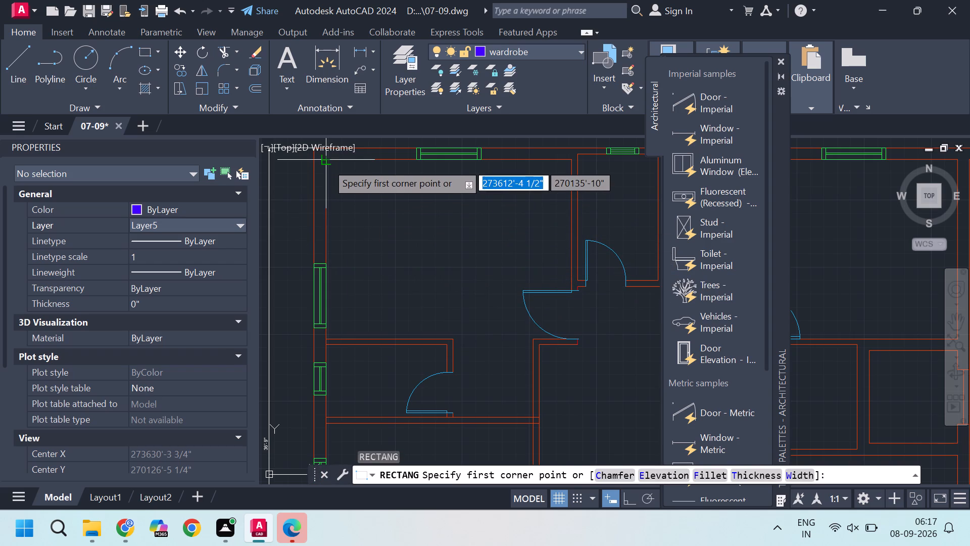
click(326, 163)
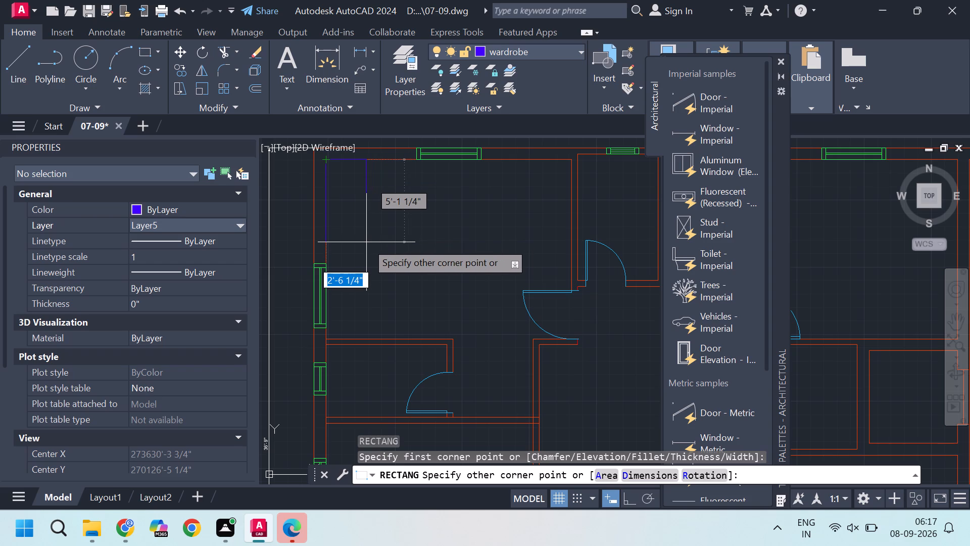
key(d)
key(Return)
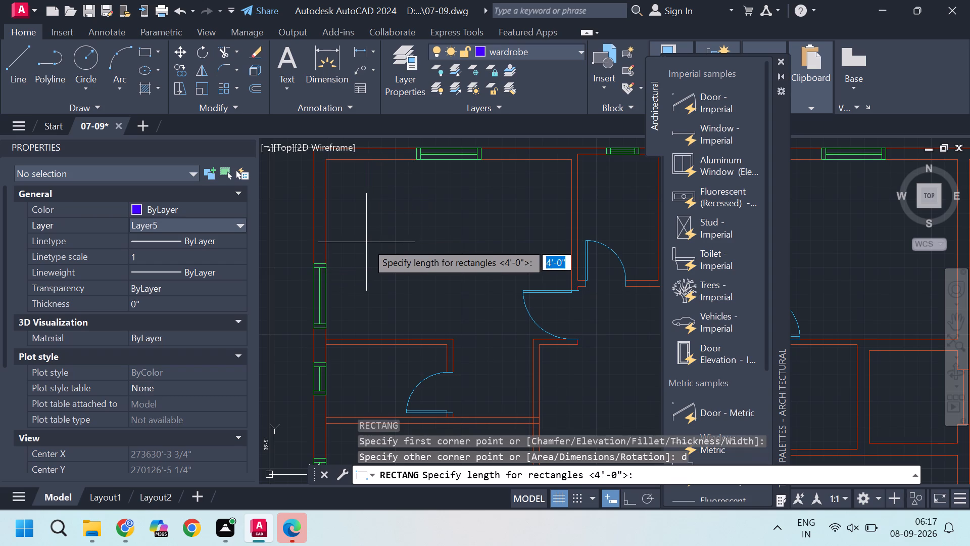
key(2)
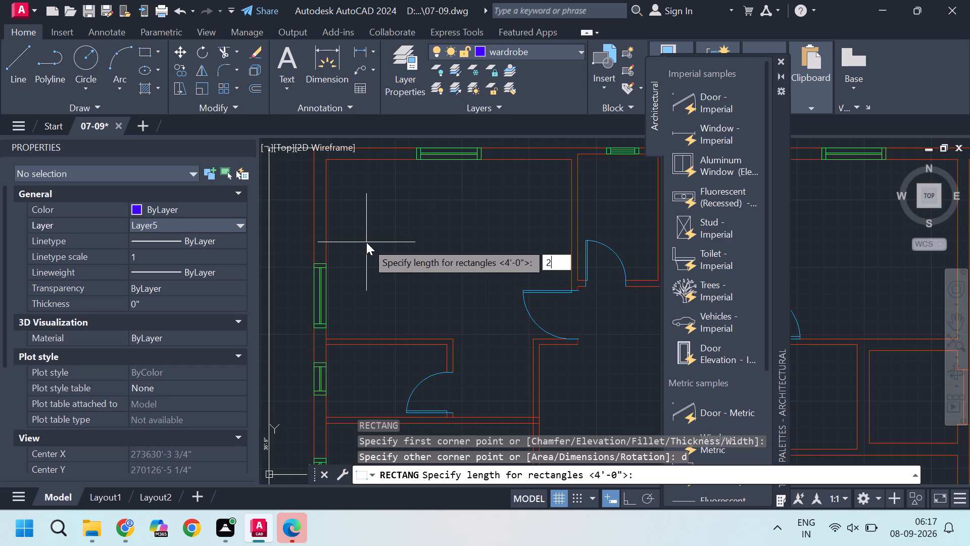
key(apostrophe)
key(Return)
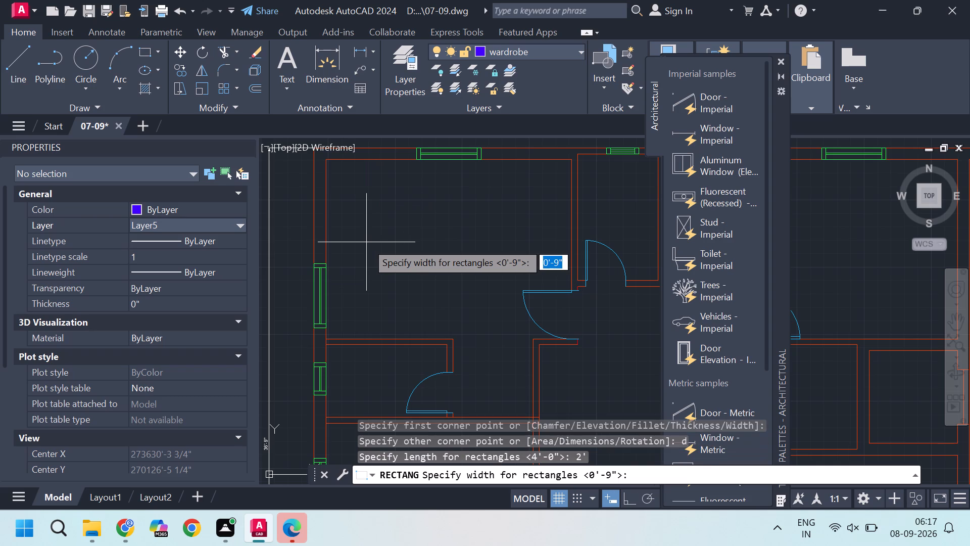
text(5')
key(Return)
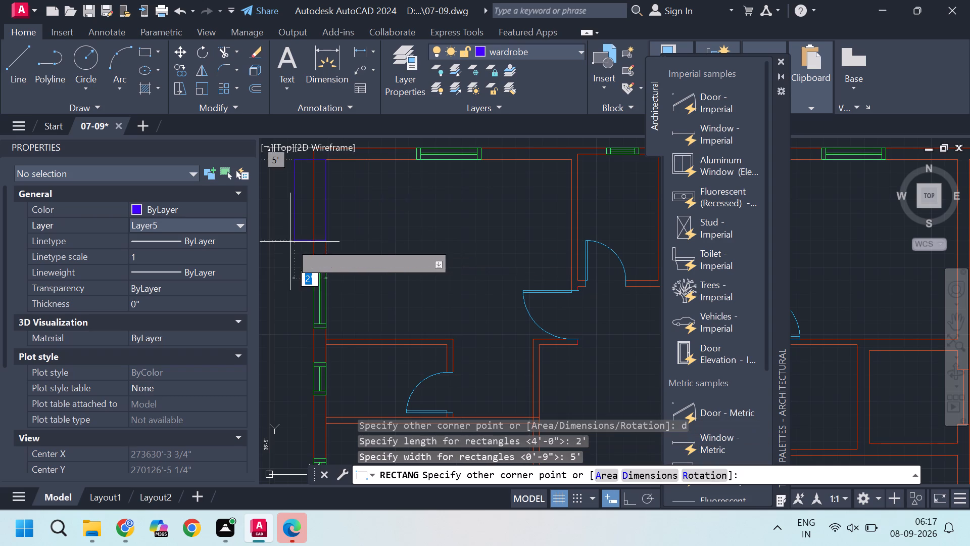
click(456, 254)
key(Escape)
Draw a horizontal line across the wardrobe's full 2' depth, about 3" above its bottom edge.
scroll(322, 193, up, 1)
middle_drag(323, 194, 368, 249)
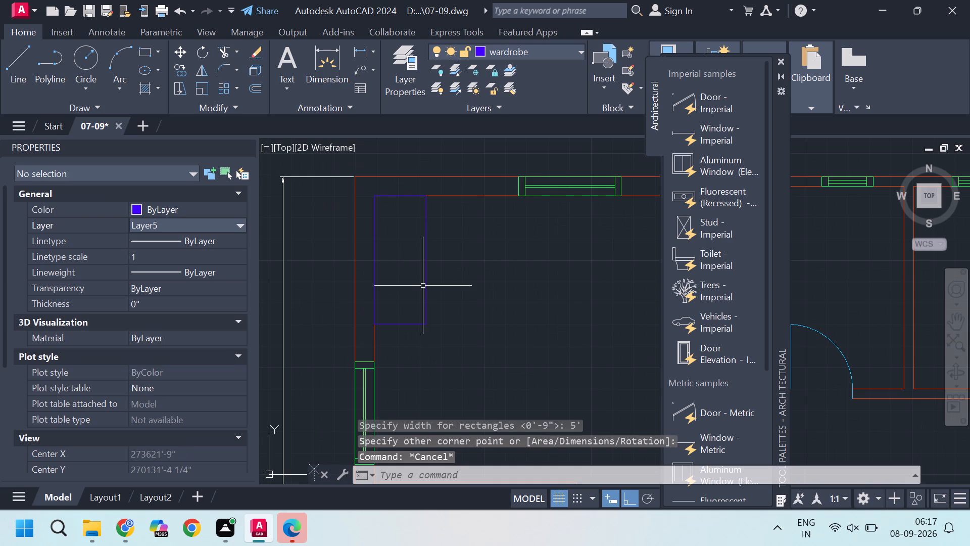
key(l)
key(Return)
scroll(387, 313, up, 2)
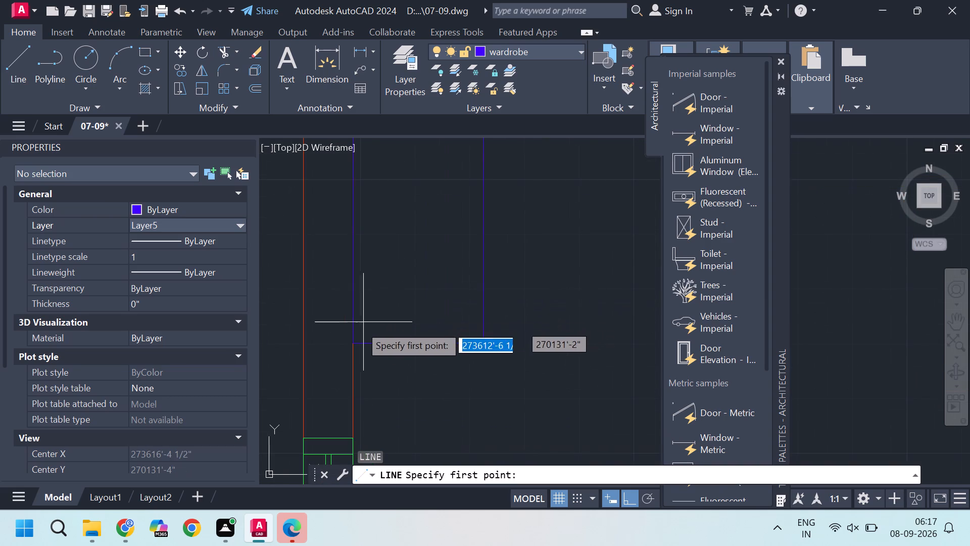
click(351, 326)
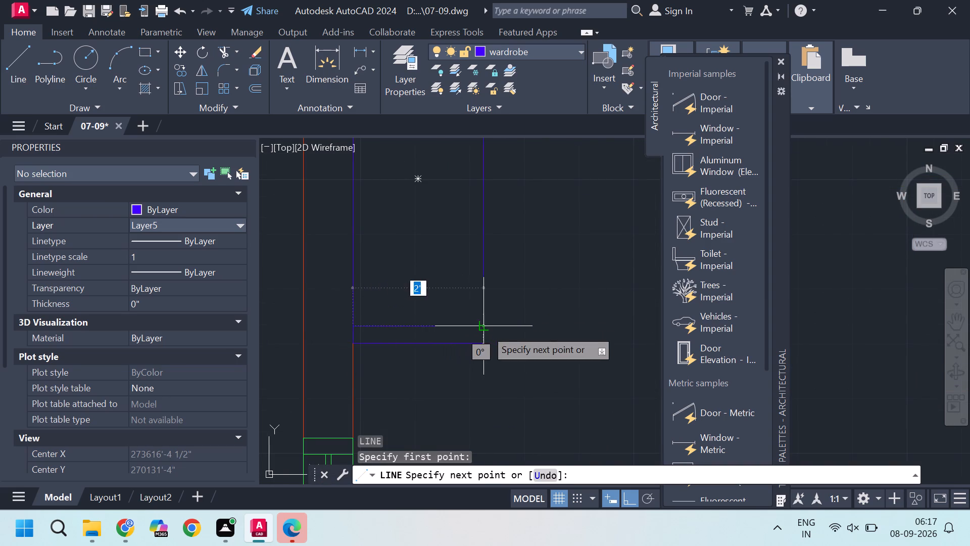
click(486, 329)
key(Escape)
Copy the wardrobe's cross line as a fitted array of 10 items, from its left endpoint up to the rectangle's upper-left corner.
click(453, 326)
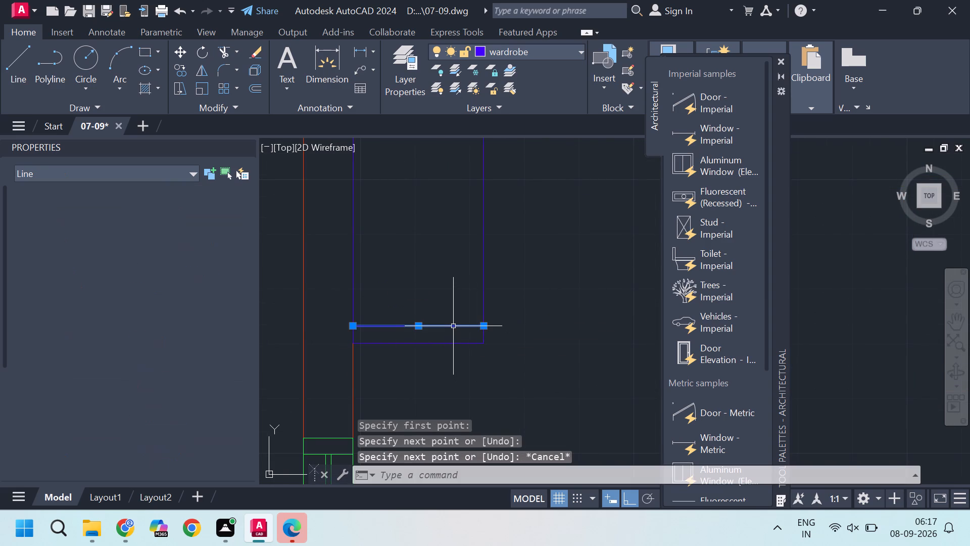
middle_drag(422, 295, 426, 305)
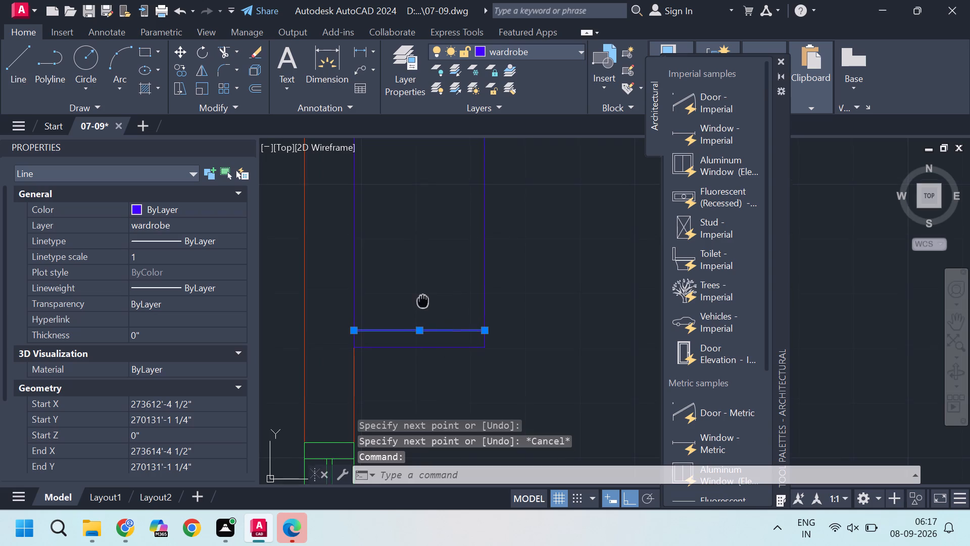
middle_drag(426, 305, 432, 326)
text(co)
key(Return)
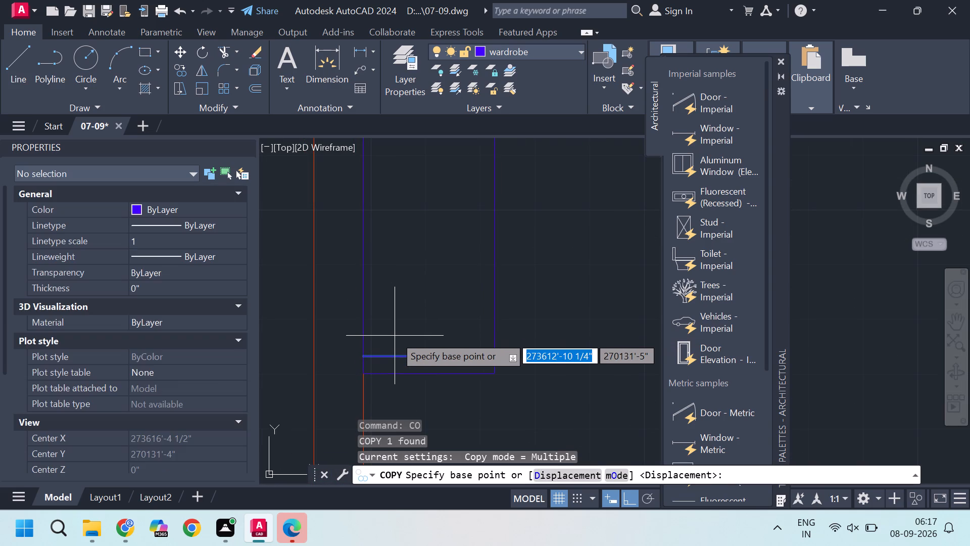
click(366, 357)
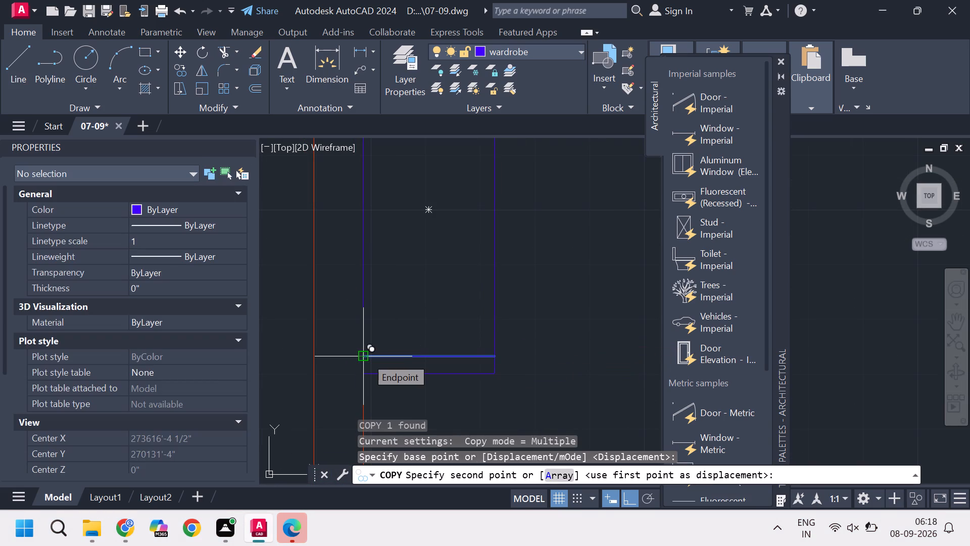
key(a)
key(Return)
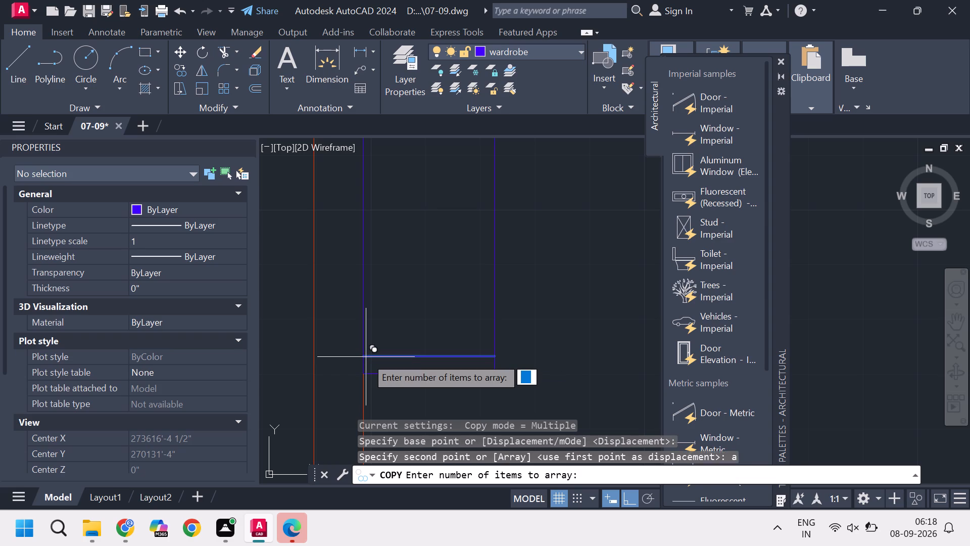
text(10)
key(Return)
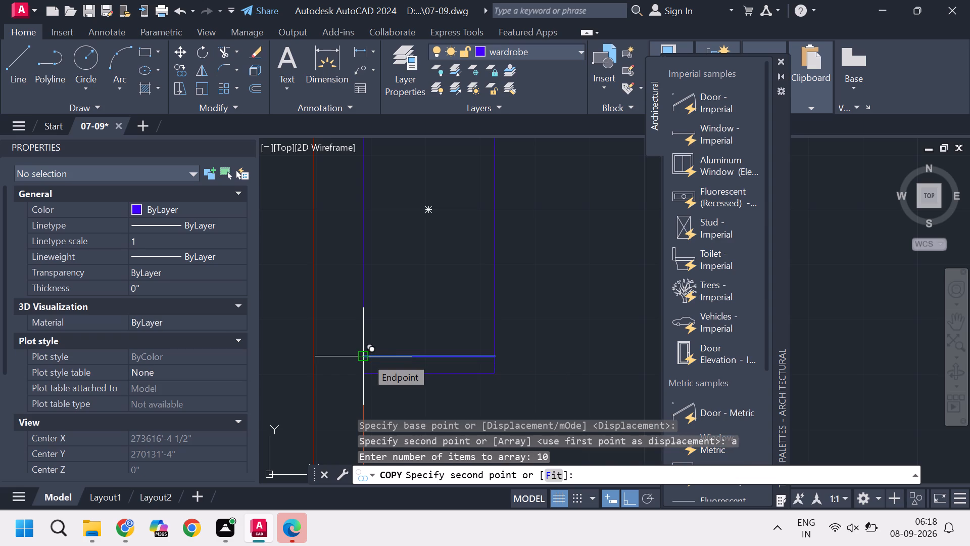
key(f)
key(Return)
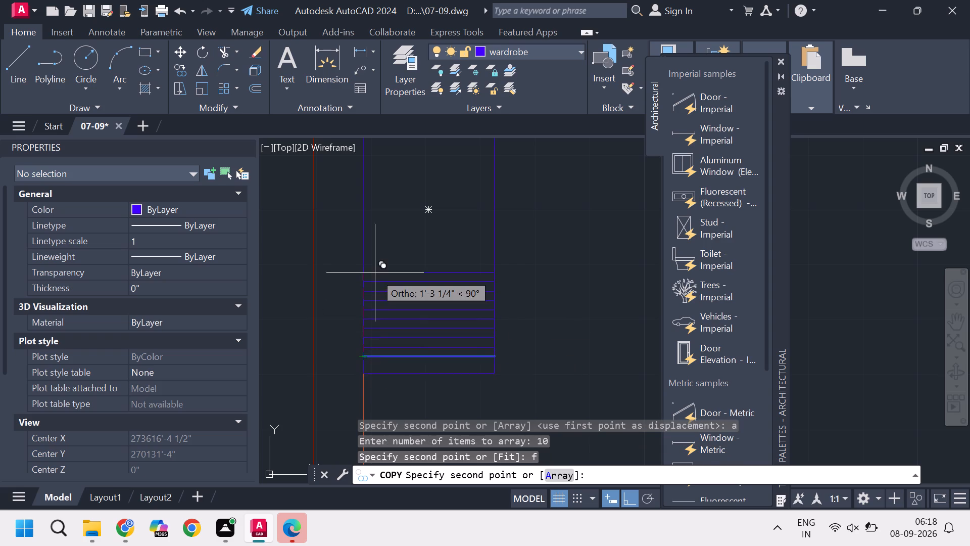
middle_drag(375, 278, 360, 397)
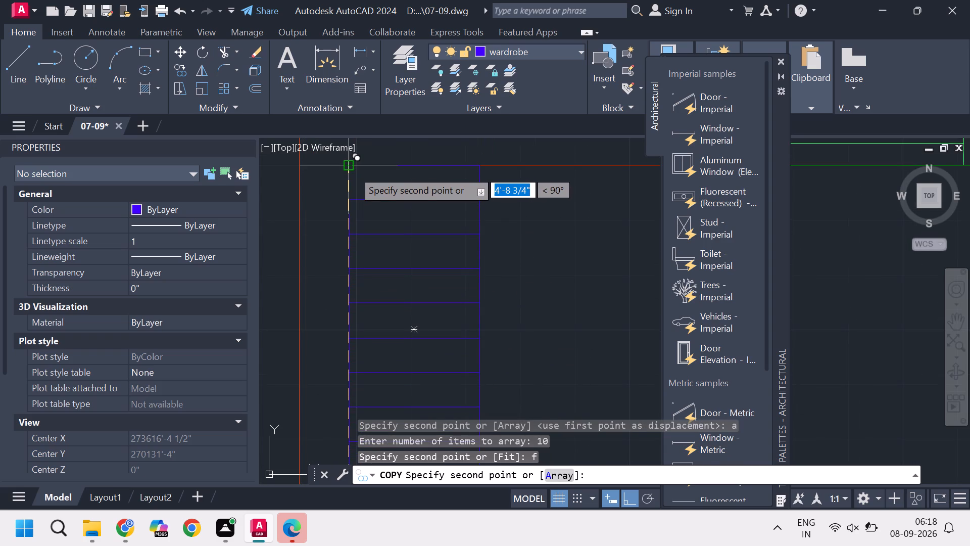
click(353, 170)
scroll(492, 268, down, 4)
key(Escape)
Move the wardrobe's lowest cross line slightly upward, away from the rectangle's bottom edge.
scroll(503, 286, up, 1)
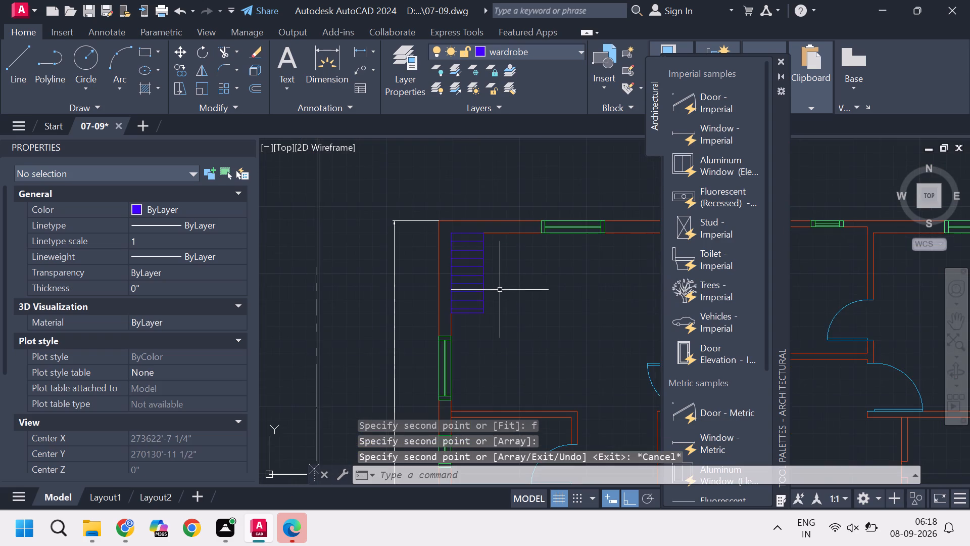
scroll(499, 292, up, 2)
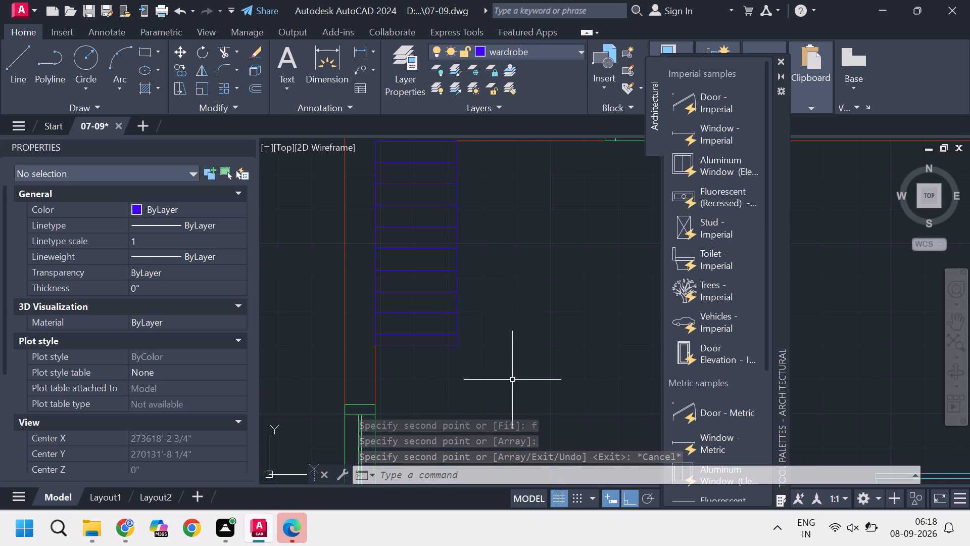
scroll(477, 344, down, 1)
scroll(465, 300, up, 1)
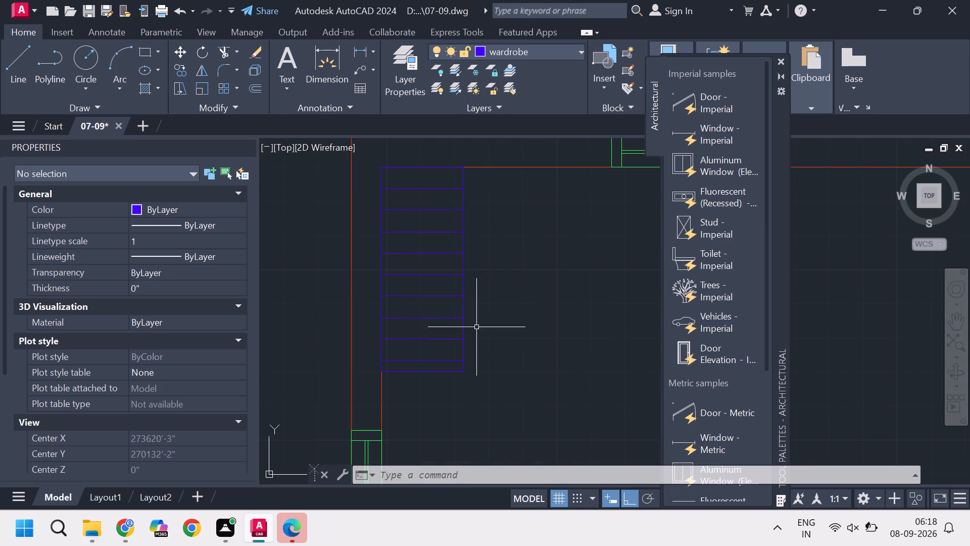
scroll(459, 365, up, 1)
click(446, 359)
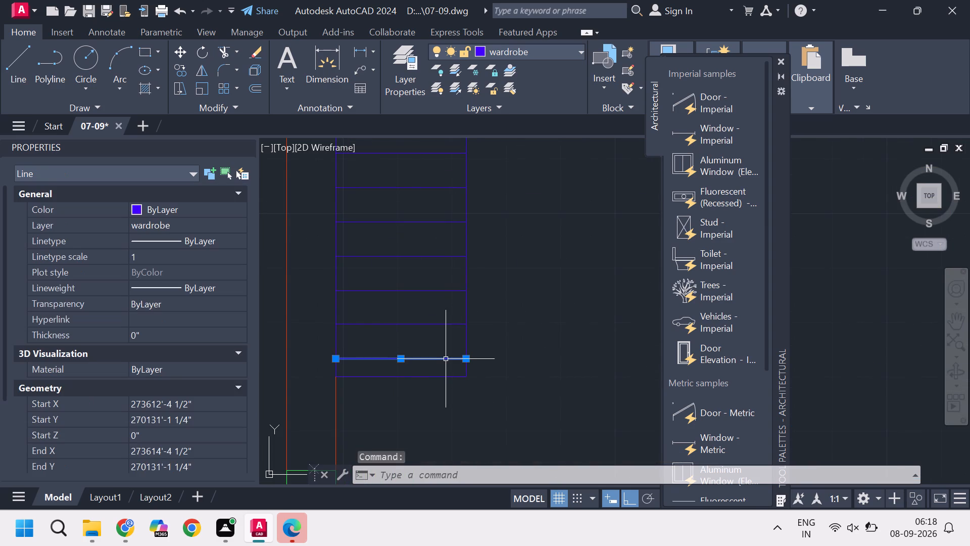
key(m)
key(Return)
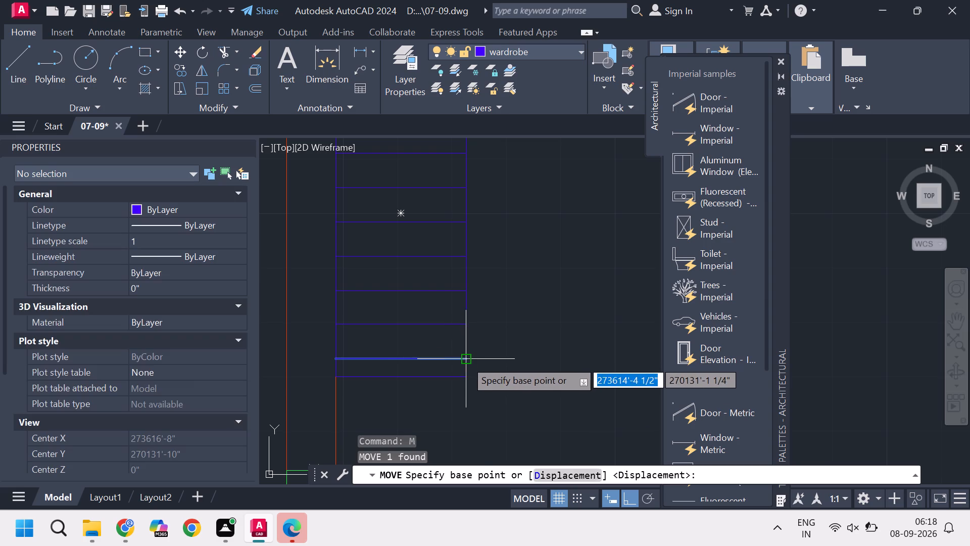
click(464, 360)
click(459, 350)
key(Escape)
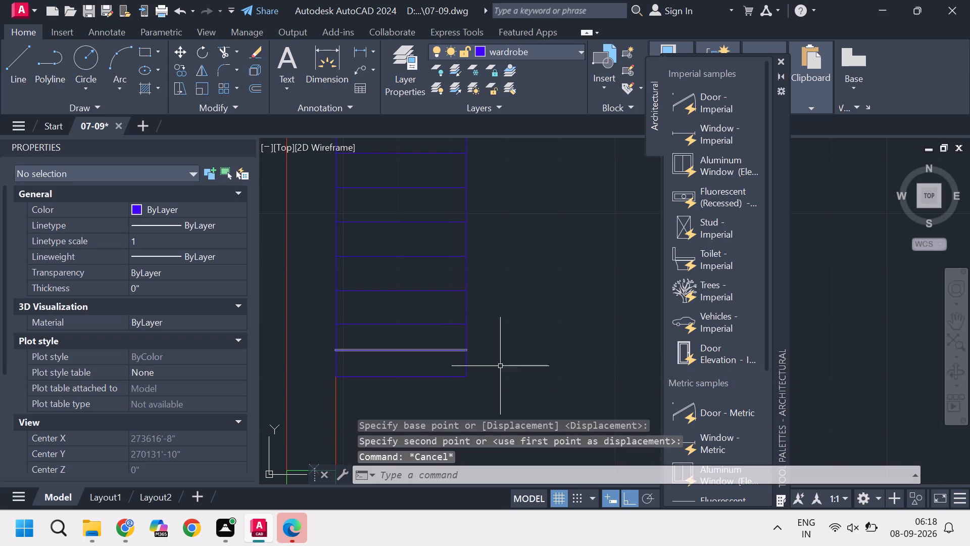
key(Escape)
Copy the complete wardrobe from its upper-left corner to the upper-left inner corner of the left unit's middle-left room.
scroll(510, 374, down, 2)
click(525, 387)
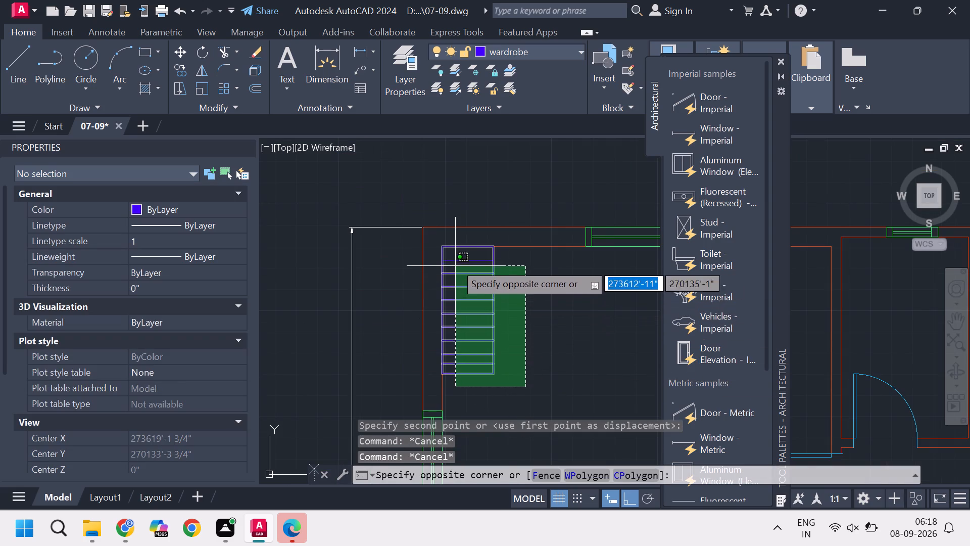
click(455, 252)
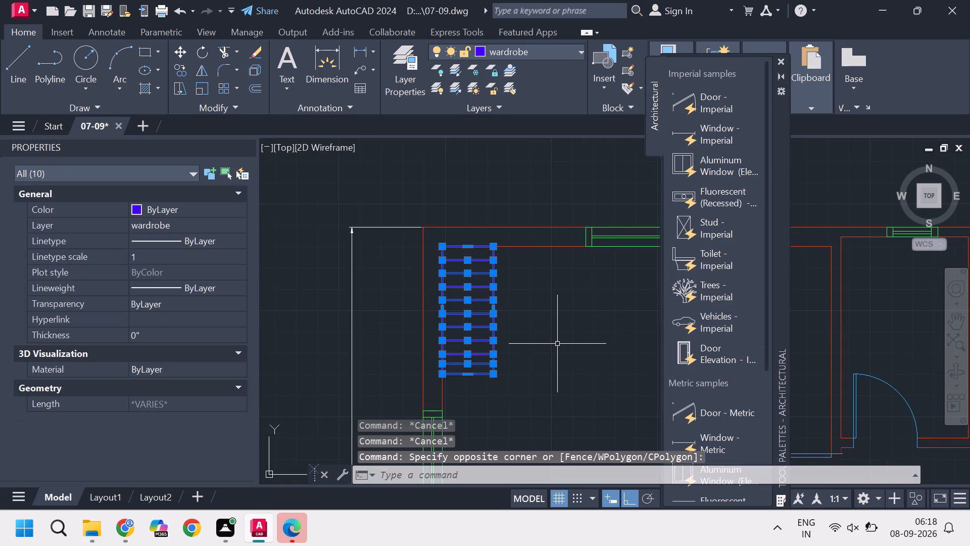
text(co)
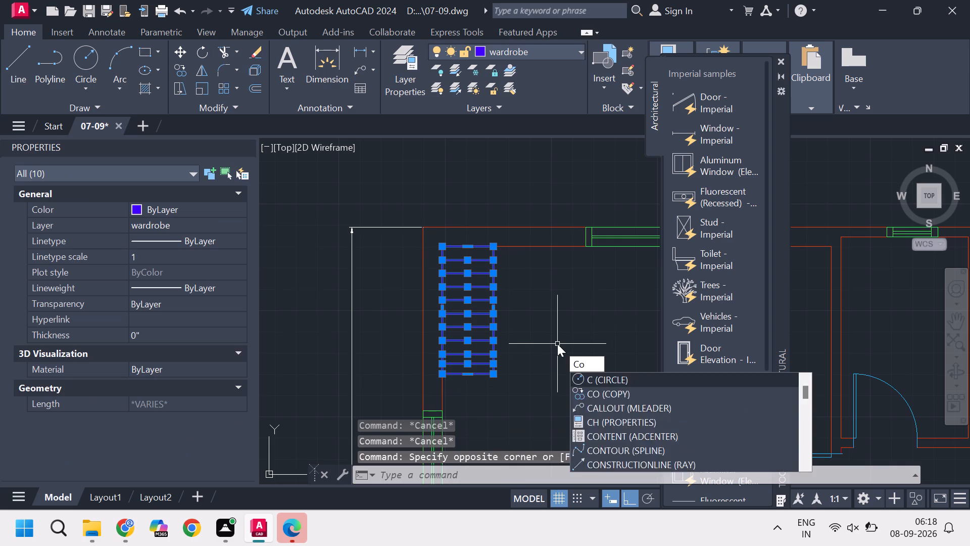
key(Return)
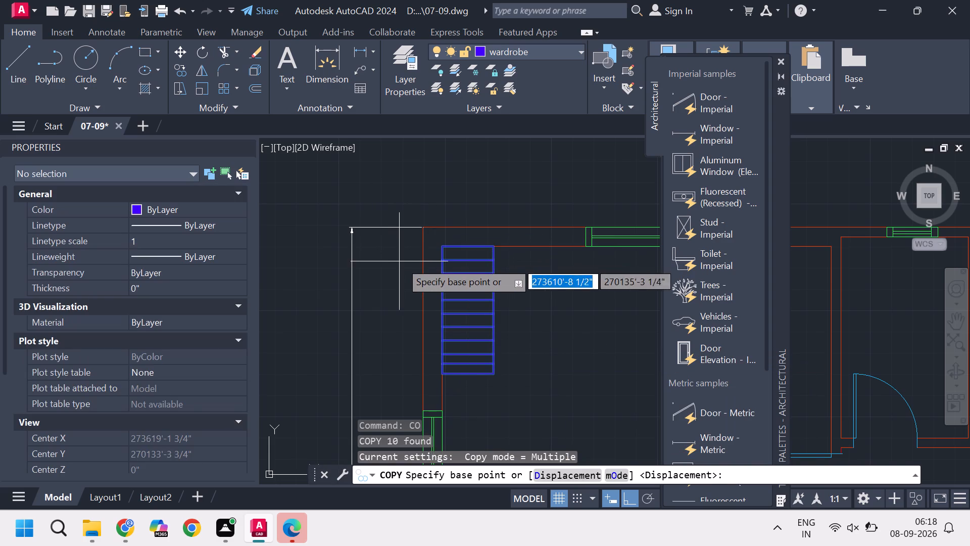
scroll(385, 264, up, 1)
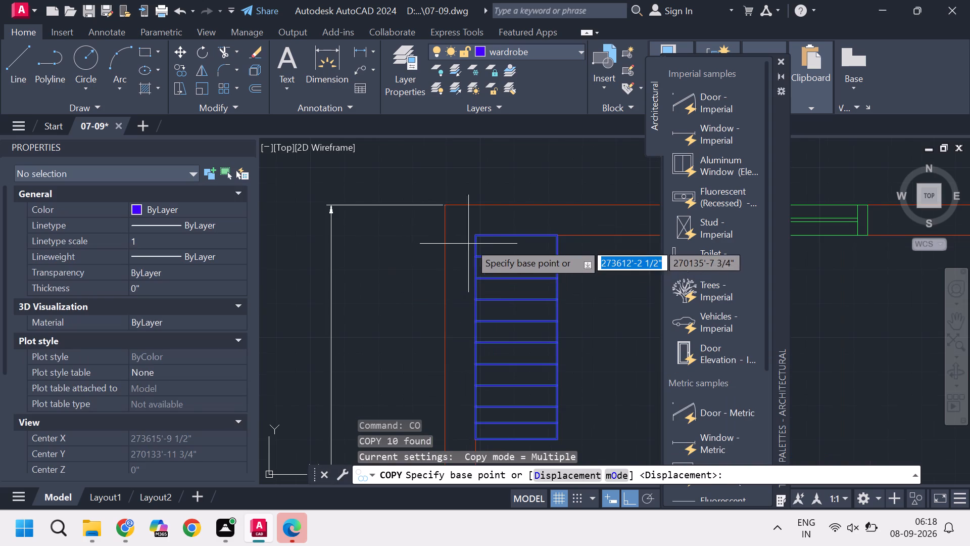
click(477, 238)
scroll(416, 164, down, 4)
scroll(444, 282, up, 3)
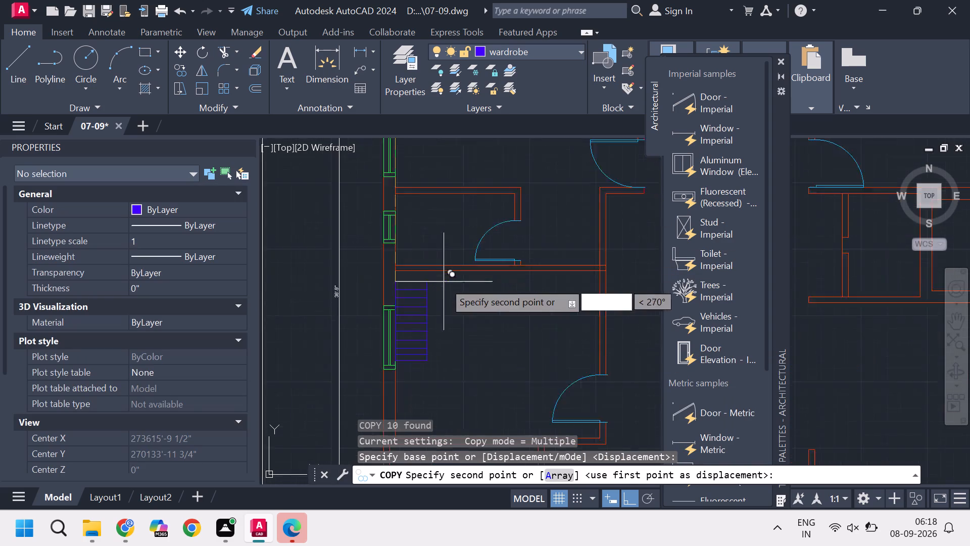
scroll(444, 282, up, 1)
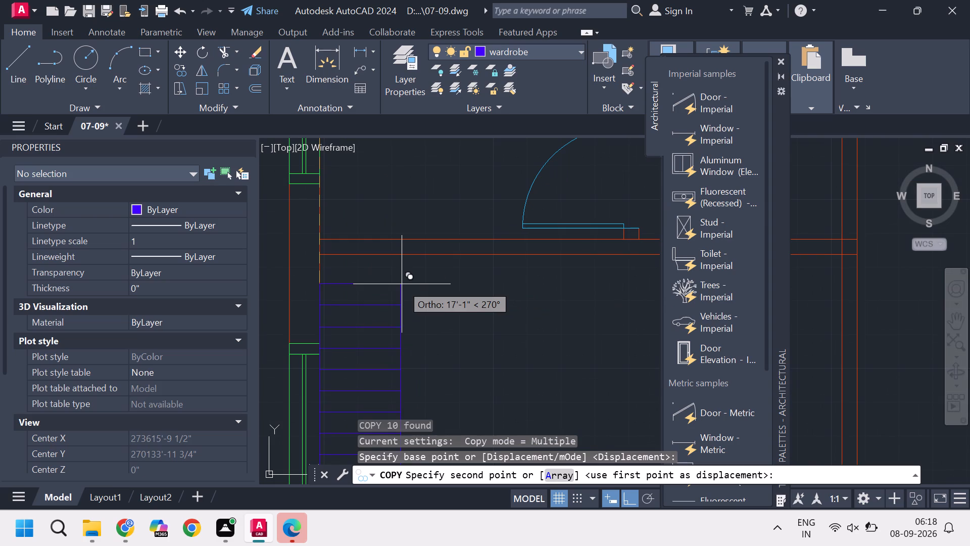
click(321, 254)
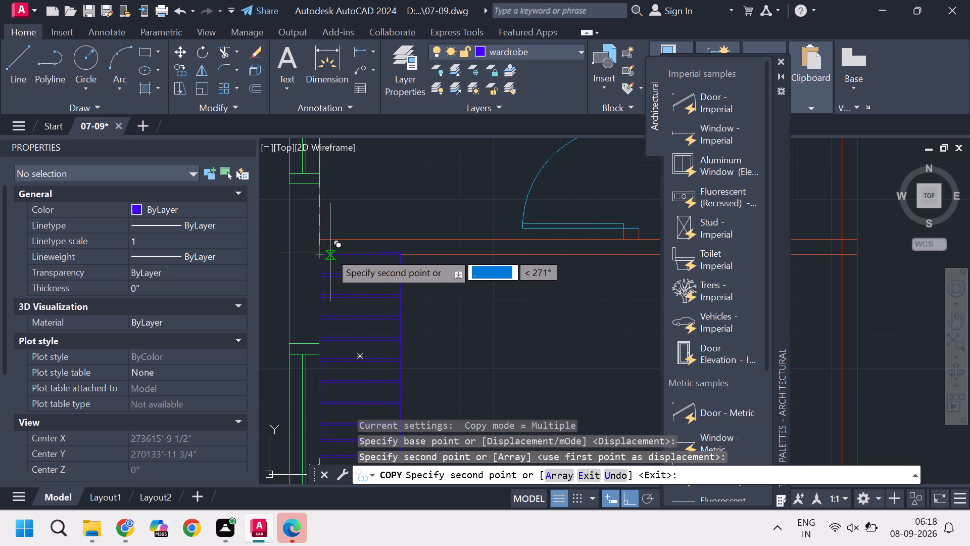
Place another wardrobe copy at the upper-left inner corner of the left unit's top-right room.
scroll(330, 251, down, 2)
scroll(452, 250, down, 3)
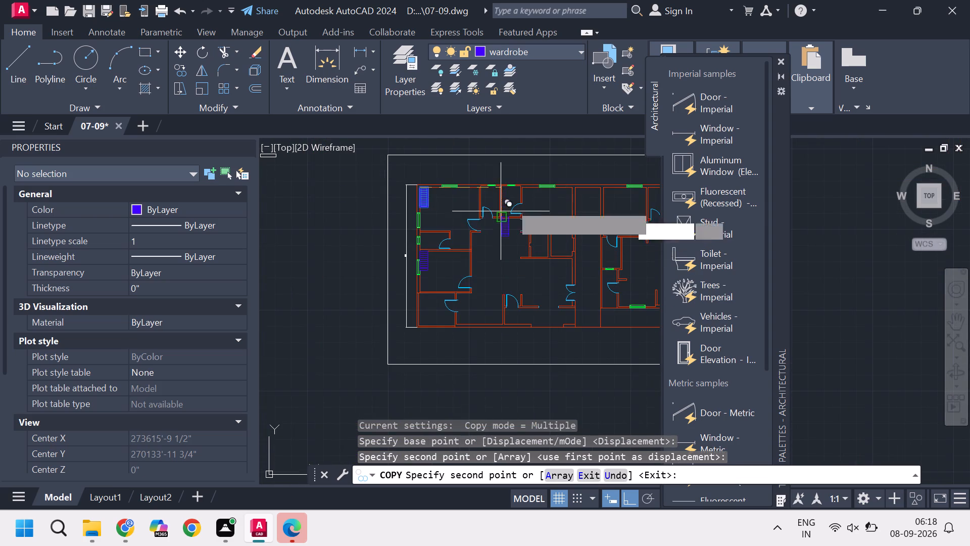
middle_drag(552, 201, 406, 226)
scroll(552, 202, up, 1)
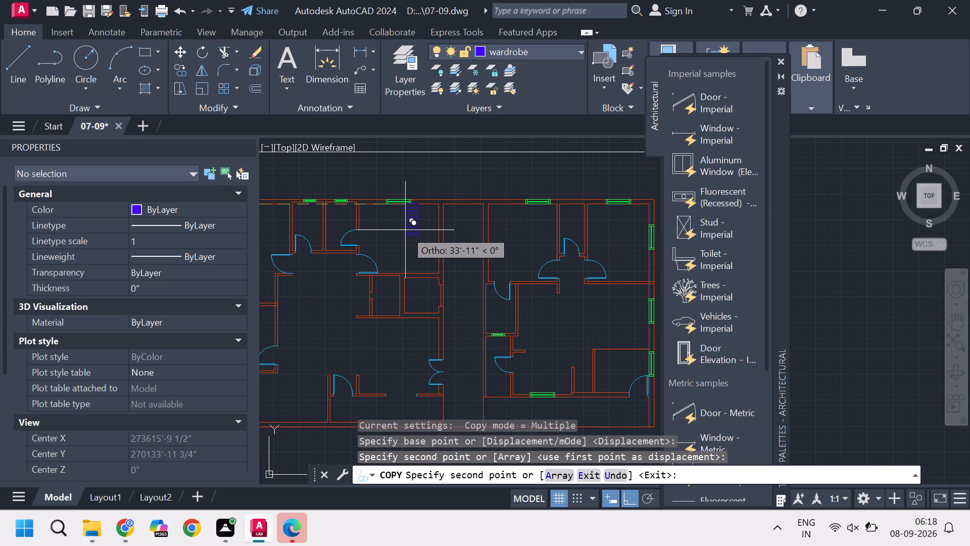
scroll(393, 232, up, 1)
scroll(352, 224, up, 4)
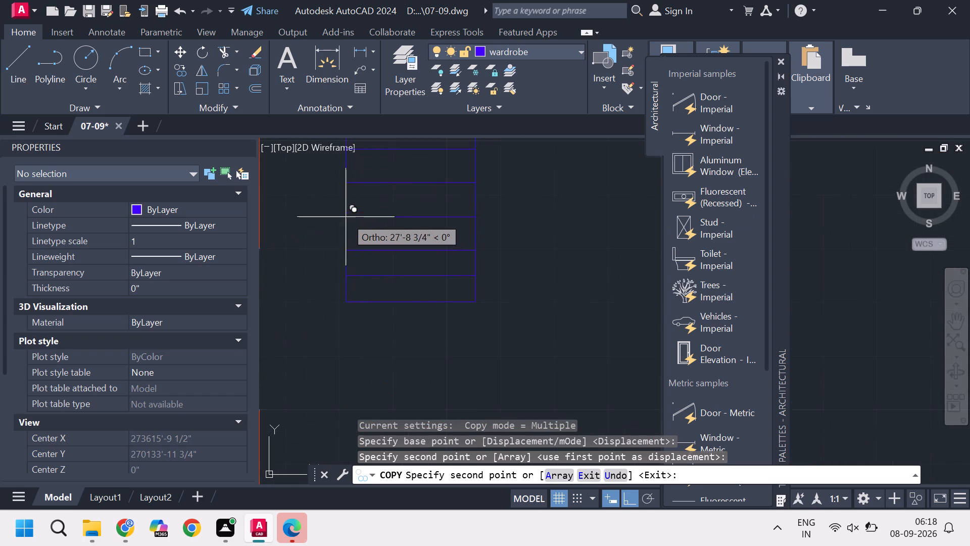
scroll(347, 226, down, 3)
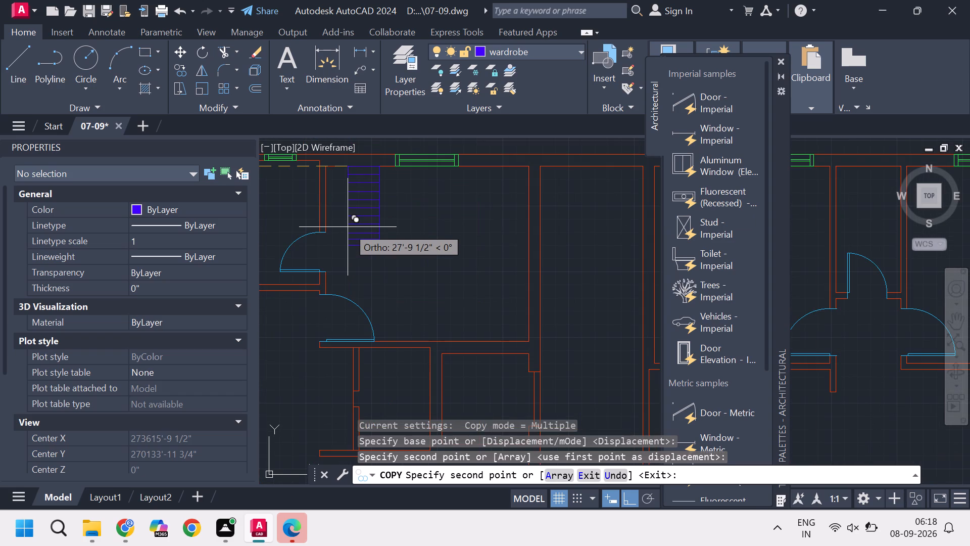
scroll(318, 221, up, 2)
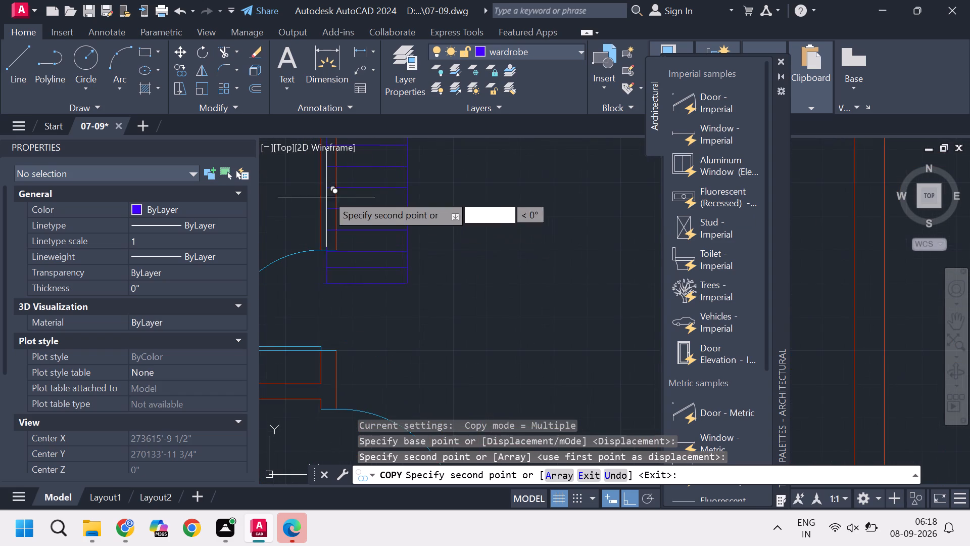
middle_drag(333, 194, 391, 358)
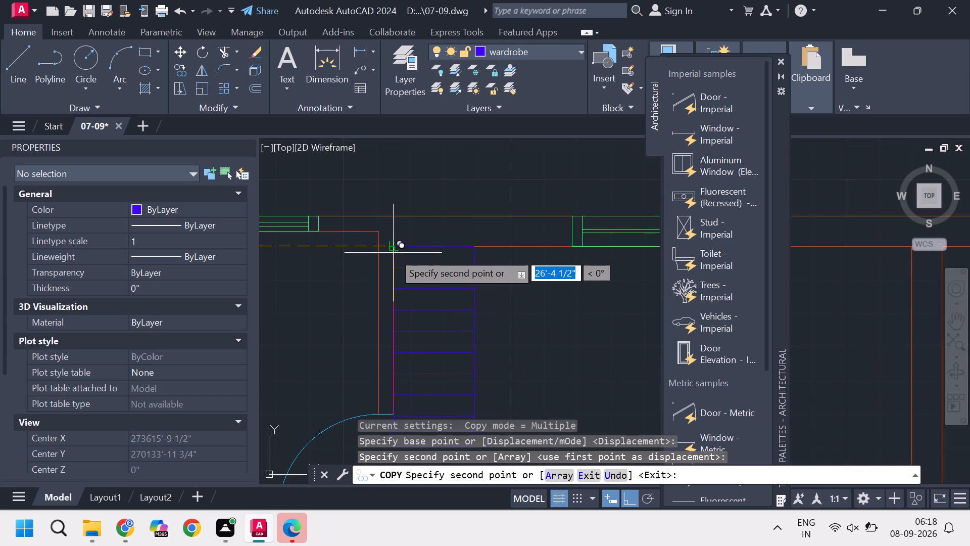
click(393, 244)
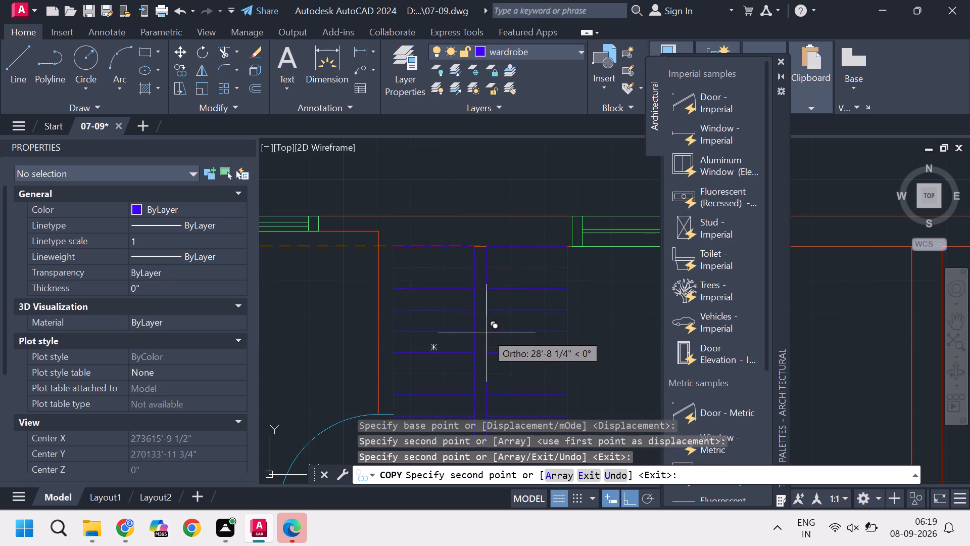
Place another wardrobe copy at the upper-left inner corner of the right unit's top-right room.
scroll(479, 329, down, 3)
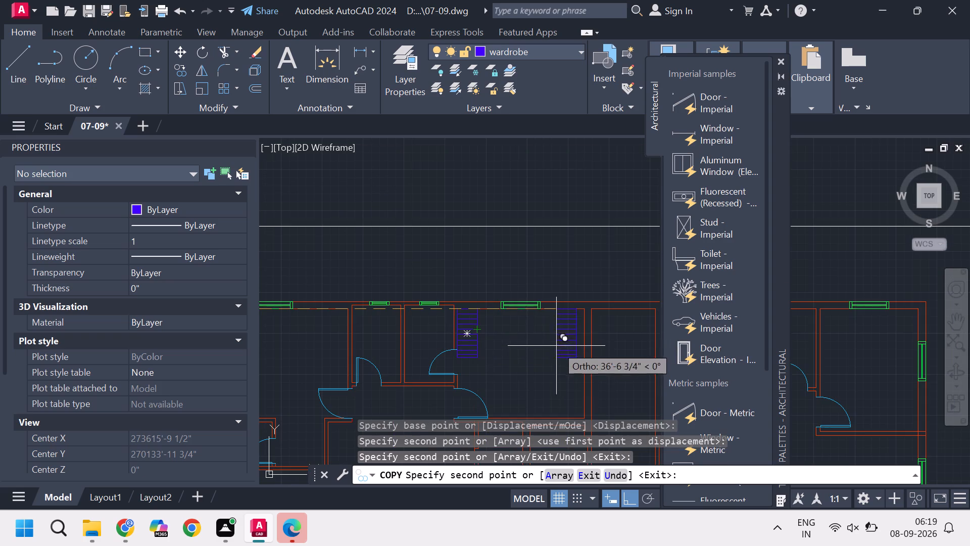
middle_drag(511, 337, 290, 278)
middle_drag(489, 293, 355, 287)
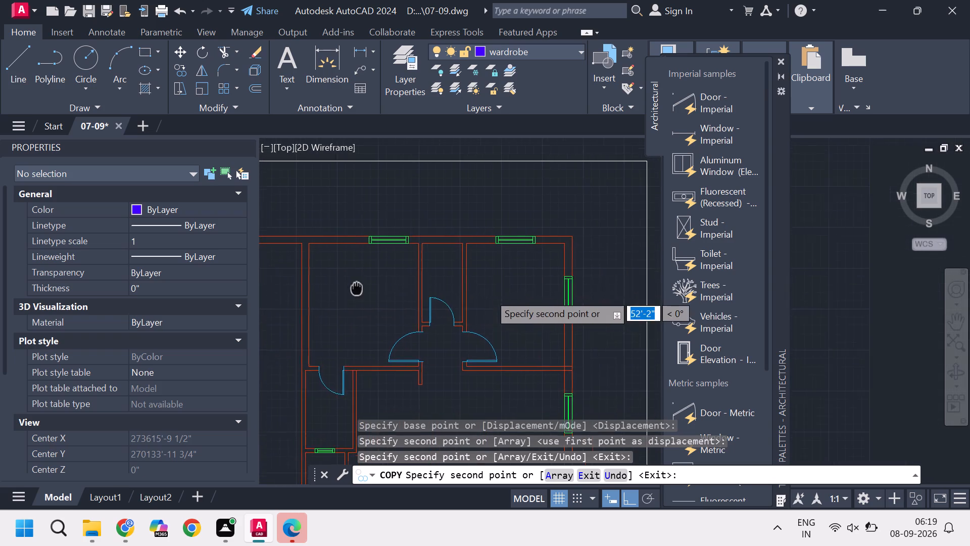
middle_drag(355, 287, 353, 287)
scroll(494, 268, up, 4)
scroll(411, 253, down, 4)
scroll(386, 230, up, 3)
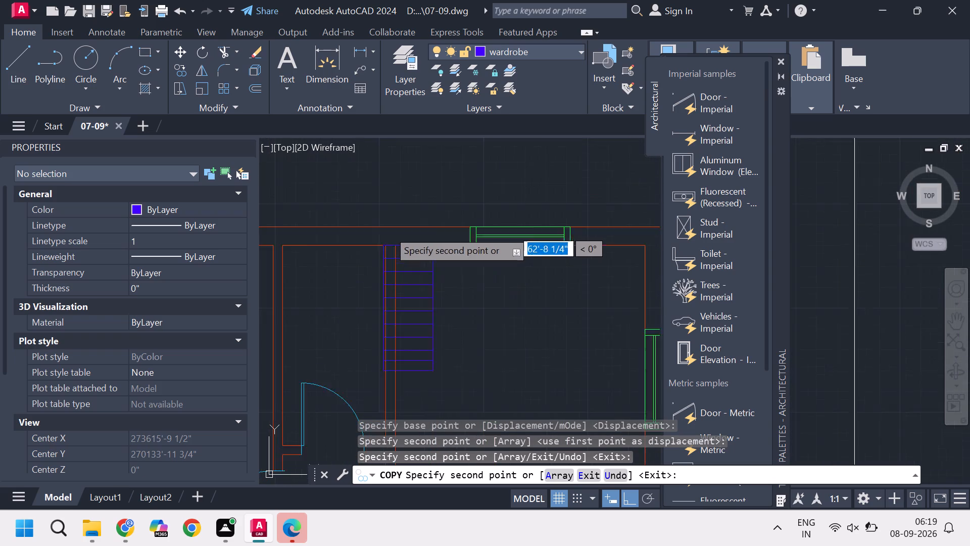
scroll(389, 231, up, 1)
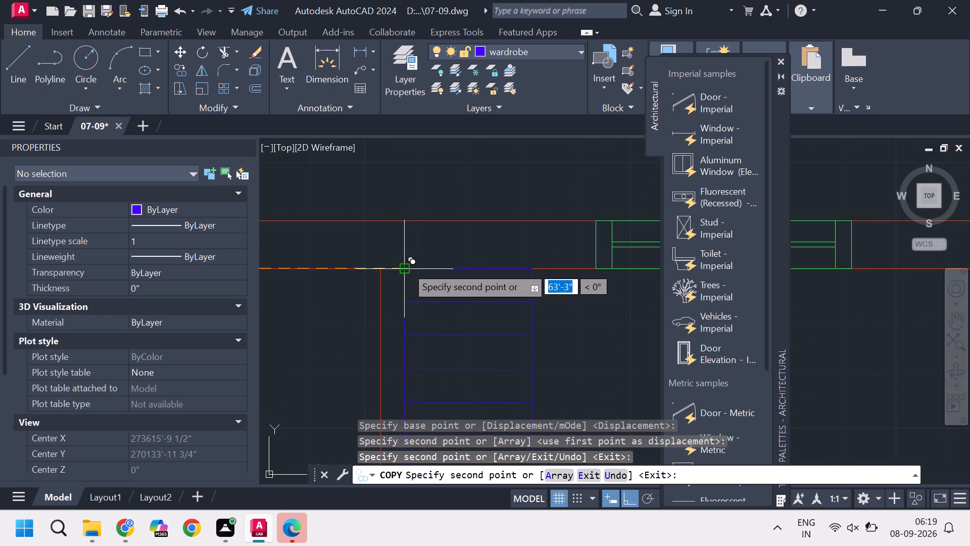
click(406, 266)
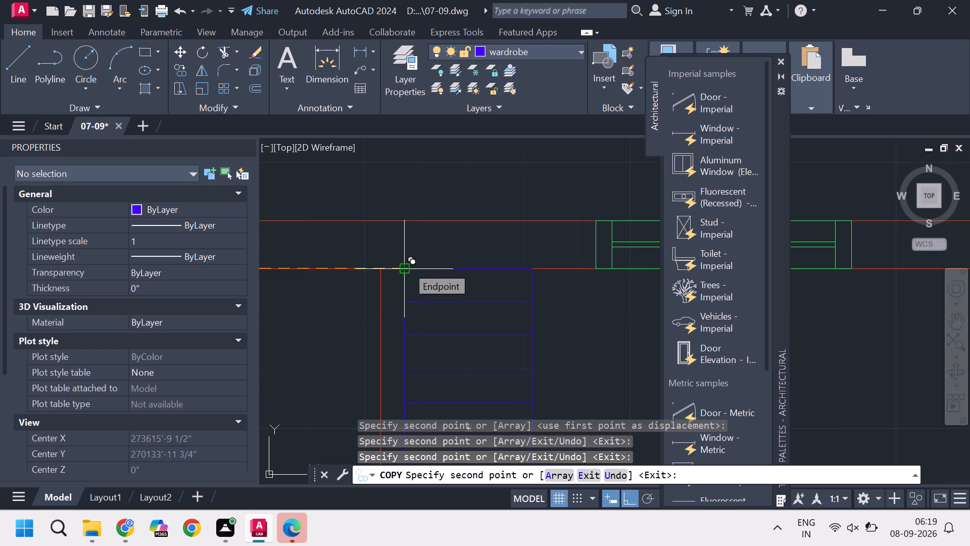
Place a last wardrobe copy at the upper-left inner corner of the right unit's top-left room.
scroll(407, 266, down, 2)
scroll(517, 294, down, 2)
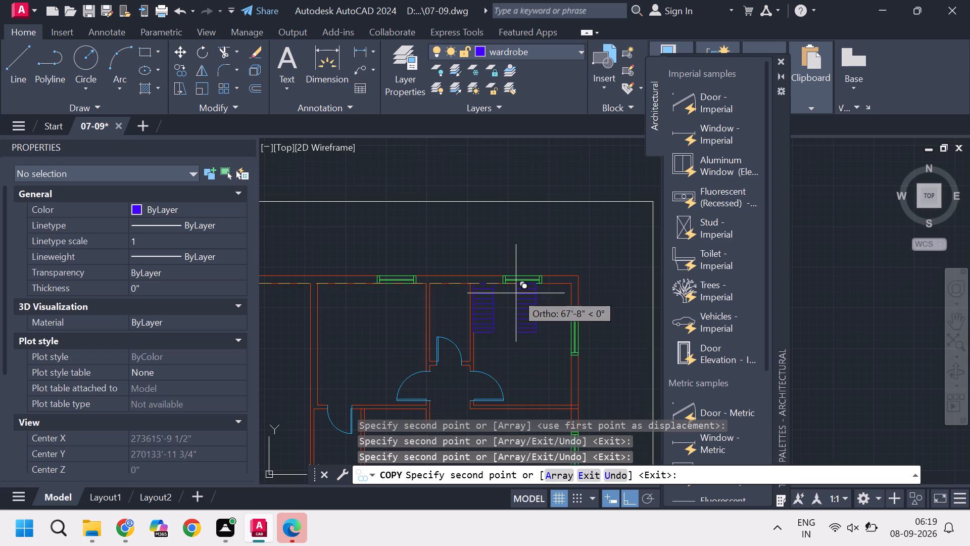
scroll(323, 300, up, 2)
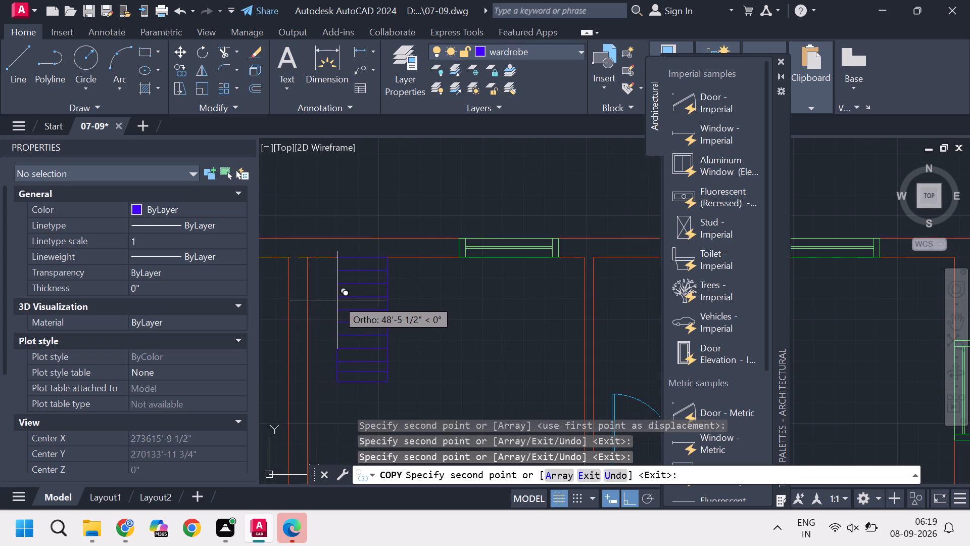
click(309, 260)
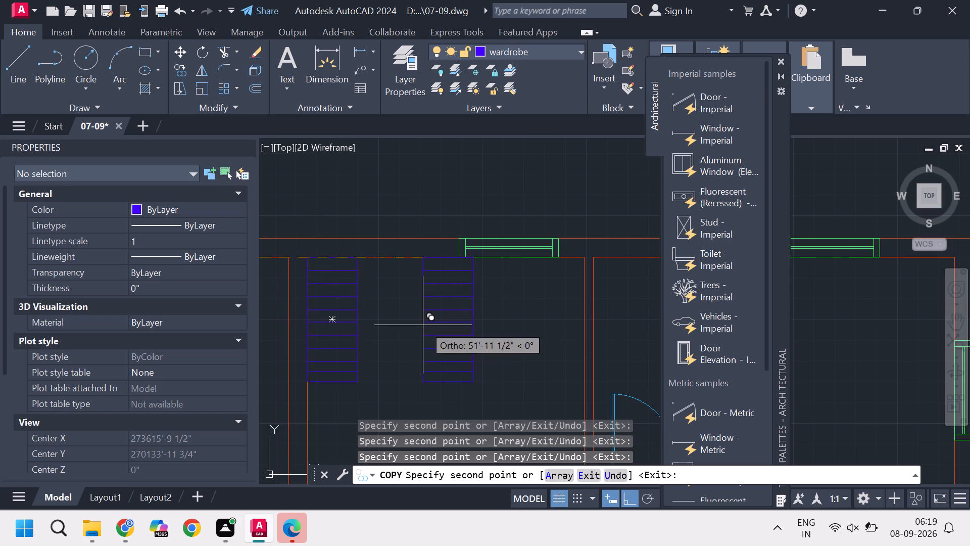
key(Escape)
key(Escape)
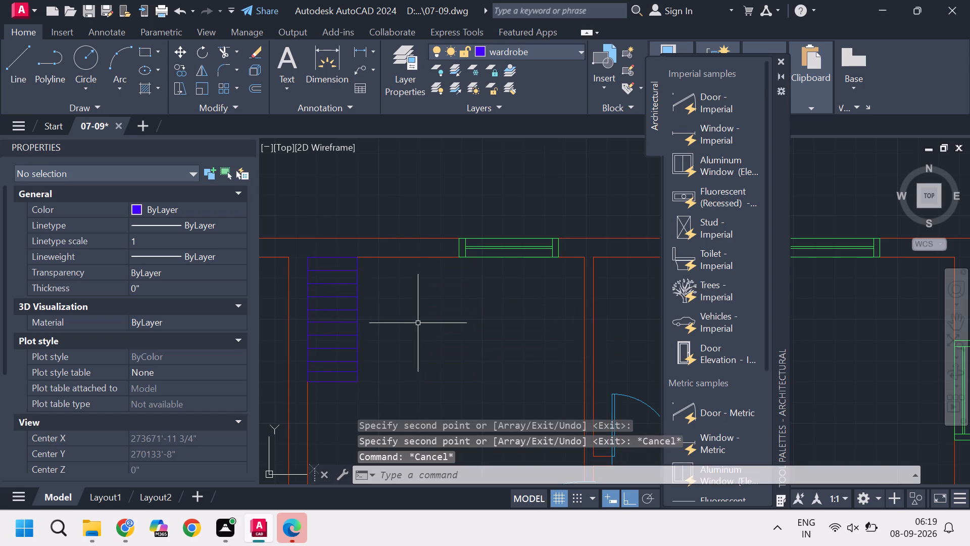
Rotate the wardrobe in the right unit's top-left room 90° counterclockwise about its upper-left corner.
scroll(409, 330, down, 1)
scroll(409, 382, up, 1)
middle_drag(406, 372, 456, 369)
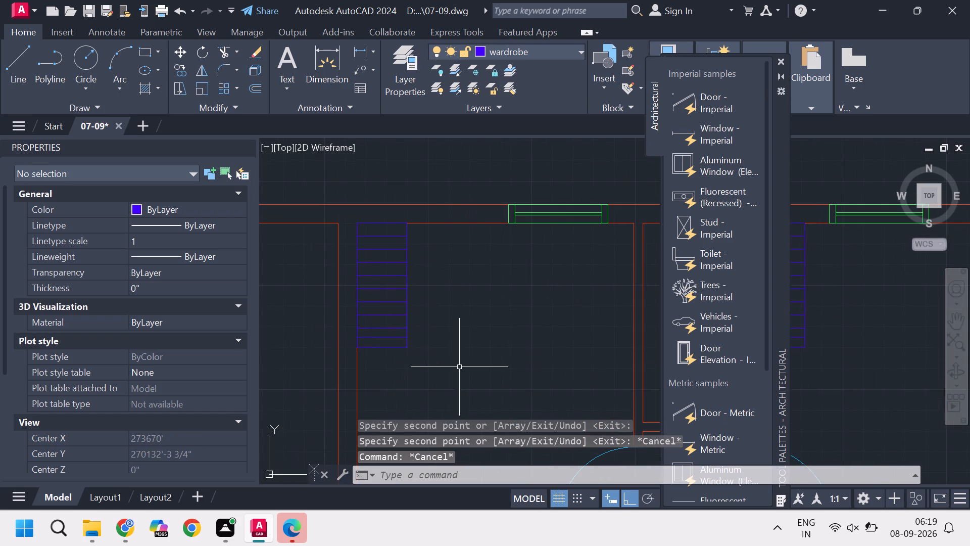
drag(439, 369, 432, 360)
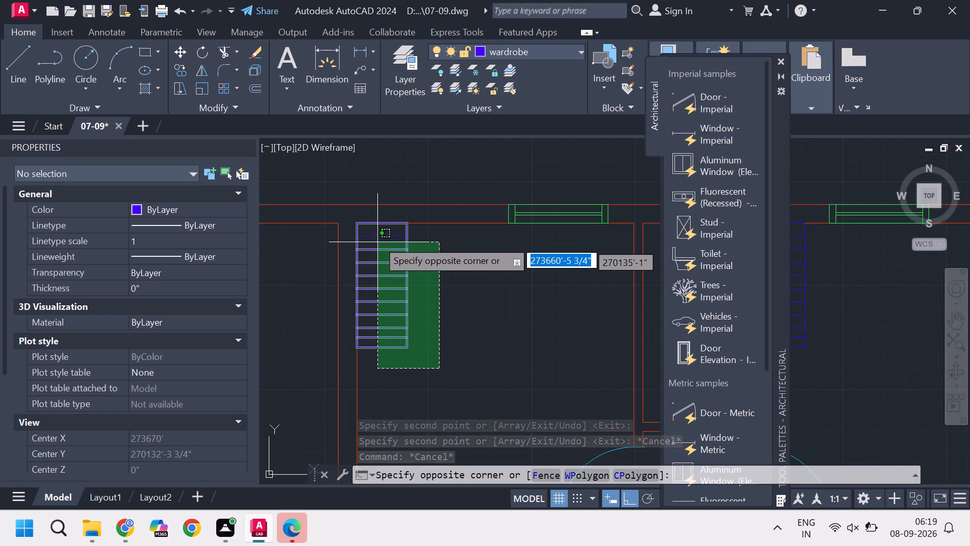
click(377, 236)
scroll(394, 259, up, 1)
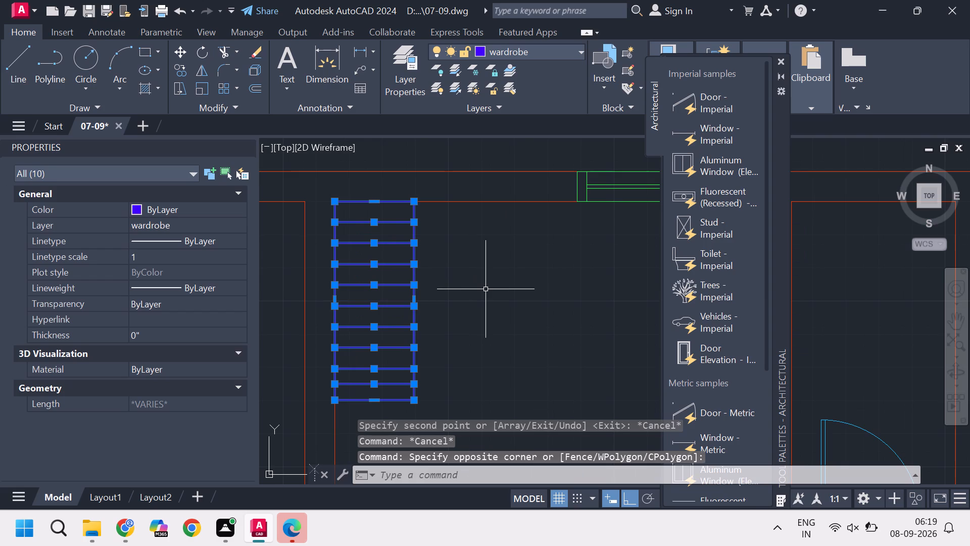
text(ro)
key(Return)
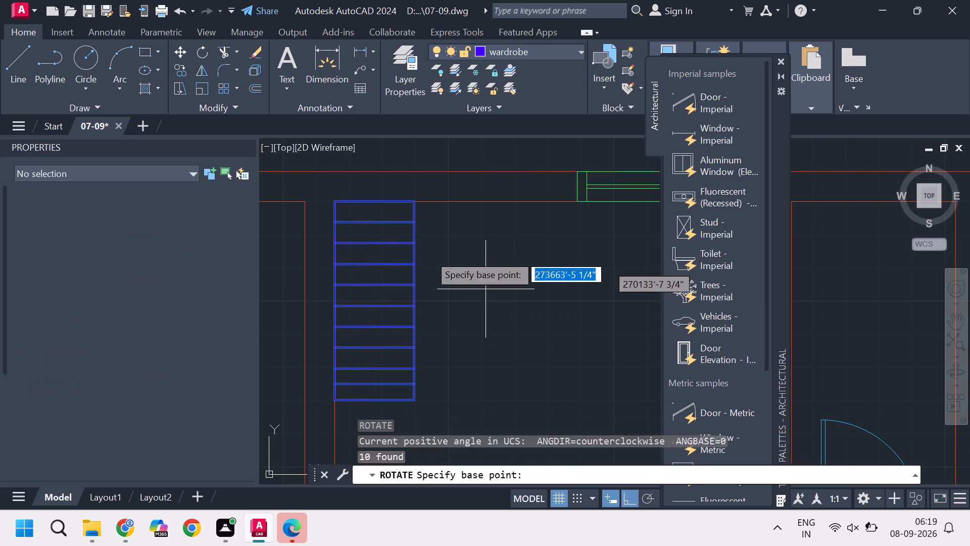
click(333, 201)
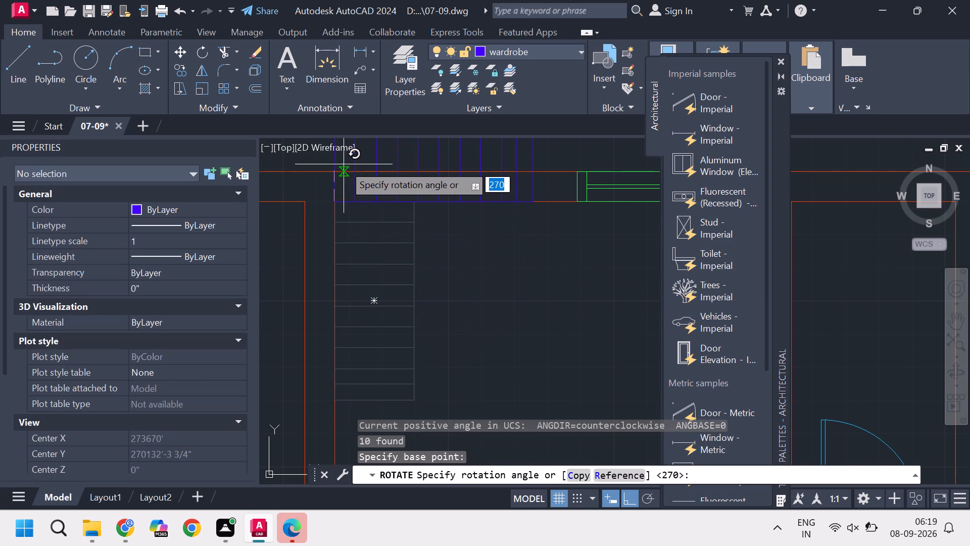
scroll(376, 205, down, 3)
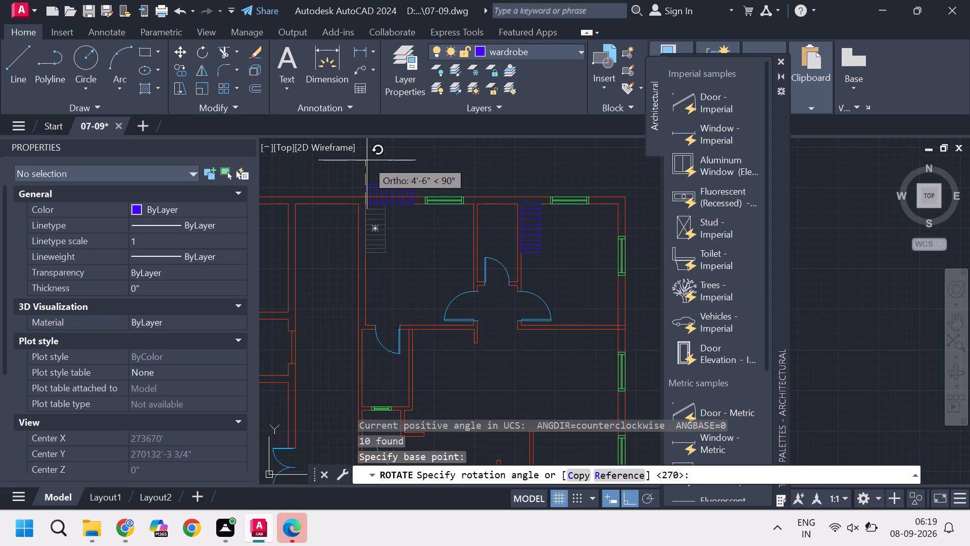
click(365, 160)
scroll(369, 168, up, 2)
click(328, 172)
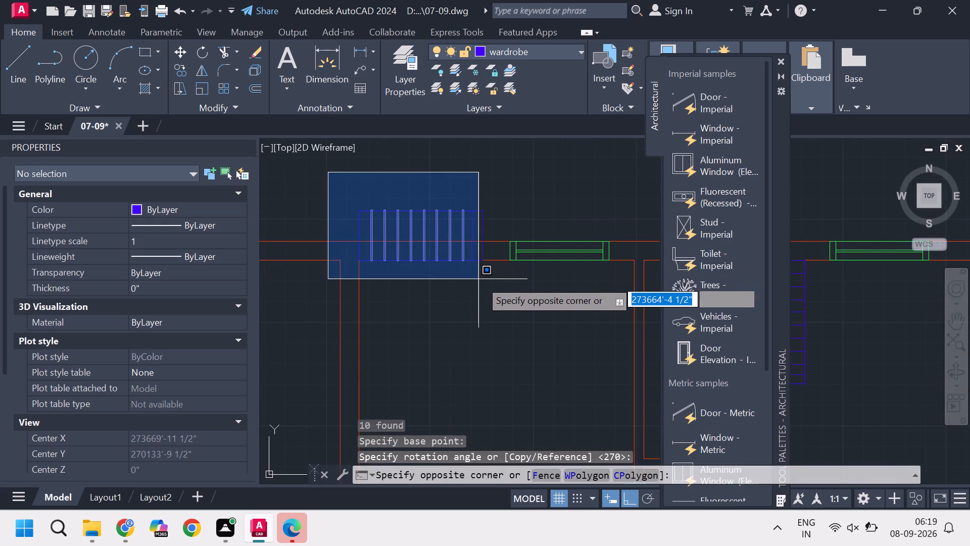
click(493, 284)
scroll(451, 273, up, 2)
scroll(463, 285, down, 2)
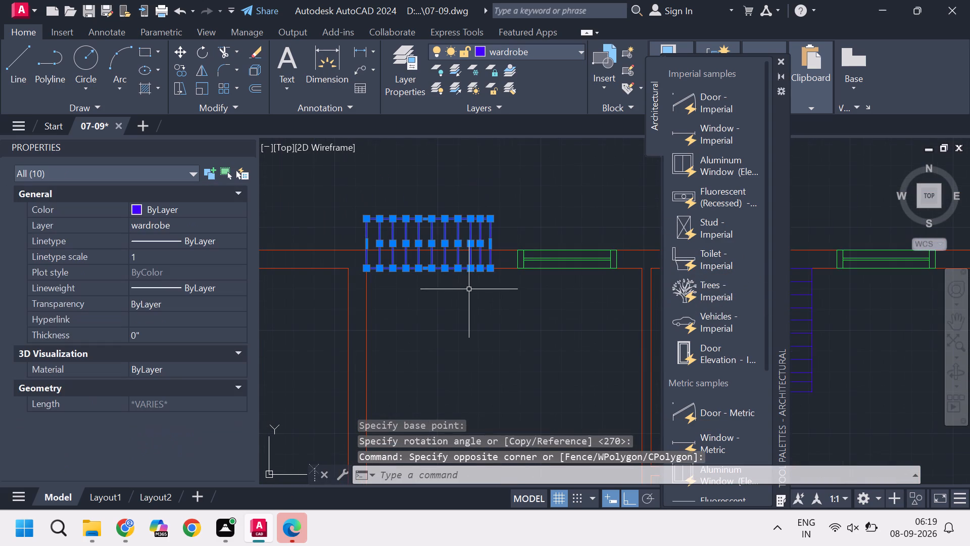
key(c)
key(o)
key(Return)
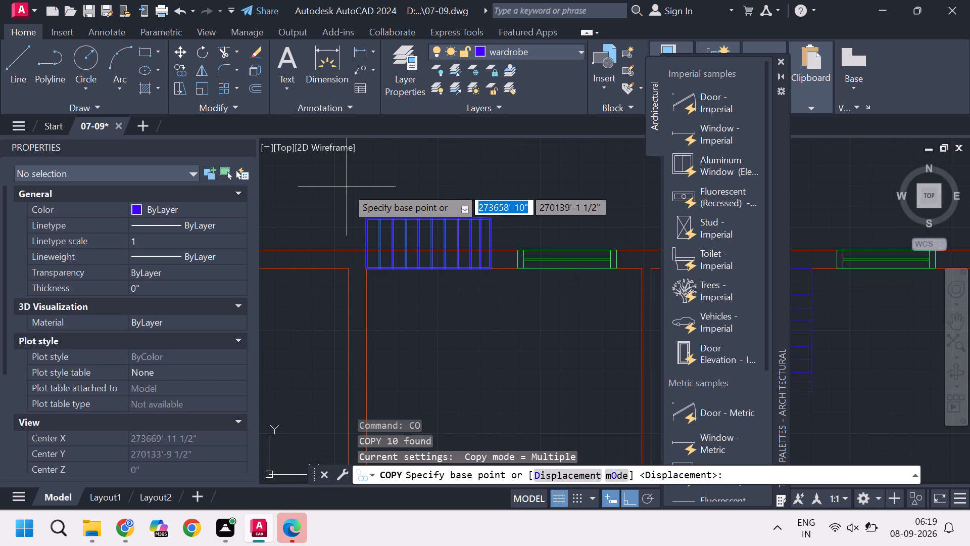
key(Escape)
Move the rotated wardrobe by its upper-left corner down to the upper-left inner corner of the right unit's top-left room.
click(347, 189)
click(495, 287)
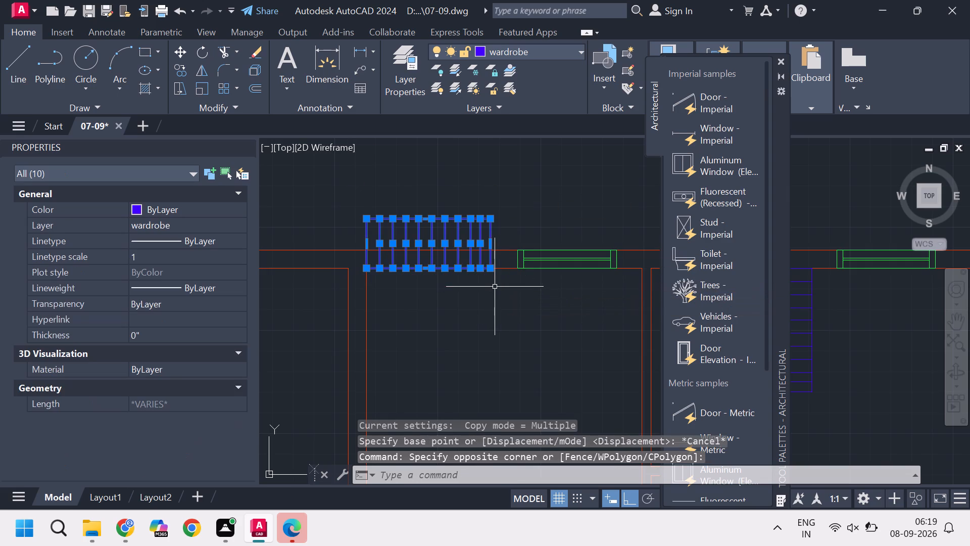
key(m)
key(Return)
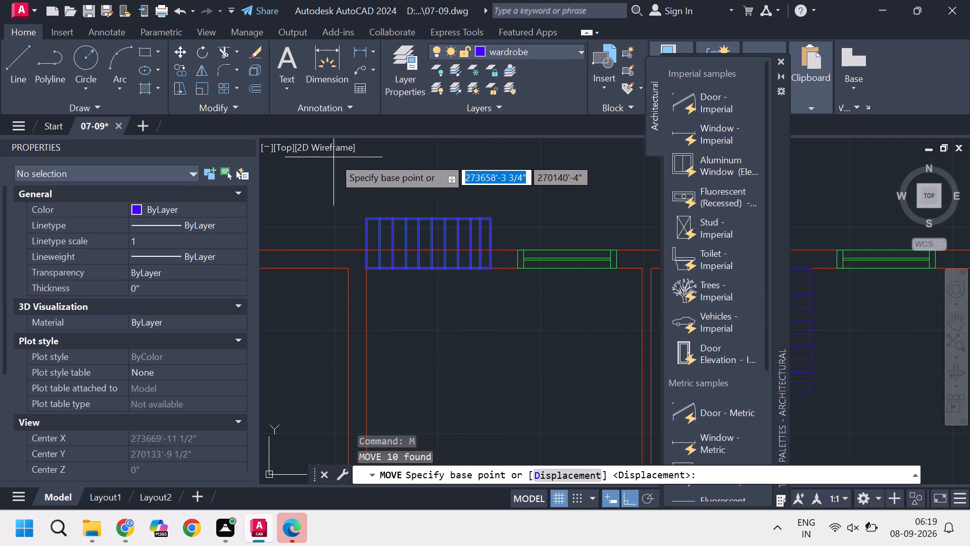
scroll(365, 217, up, 3)
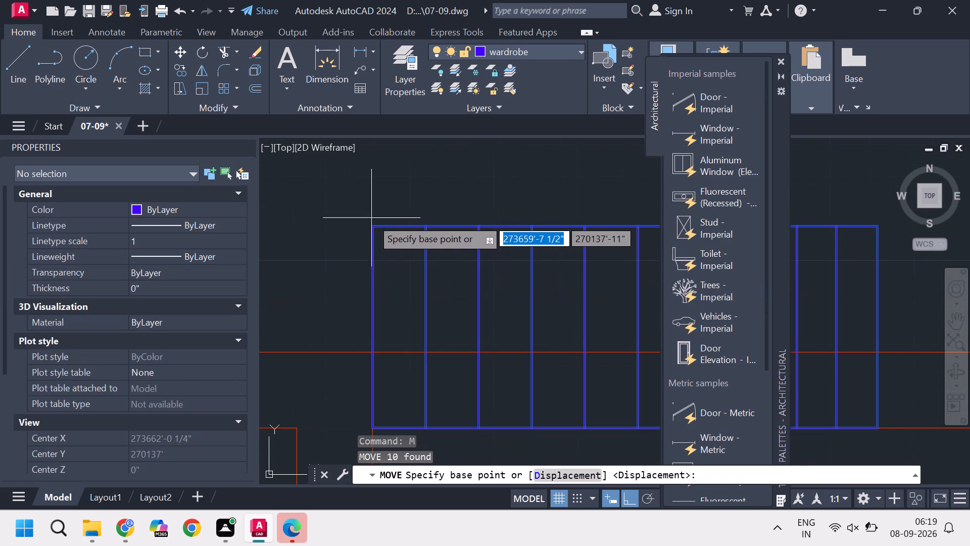
click(371, 223)
scroll(372, 224, up, 1)
scroll(372, 224, down, 2)
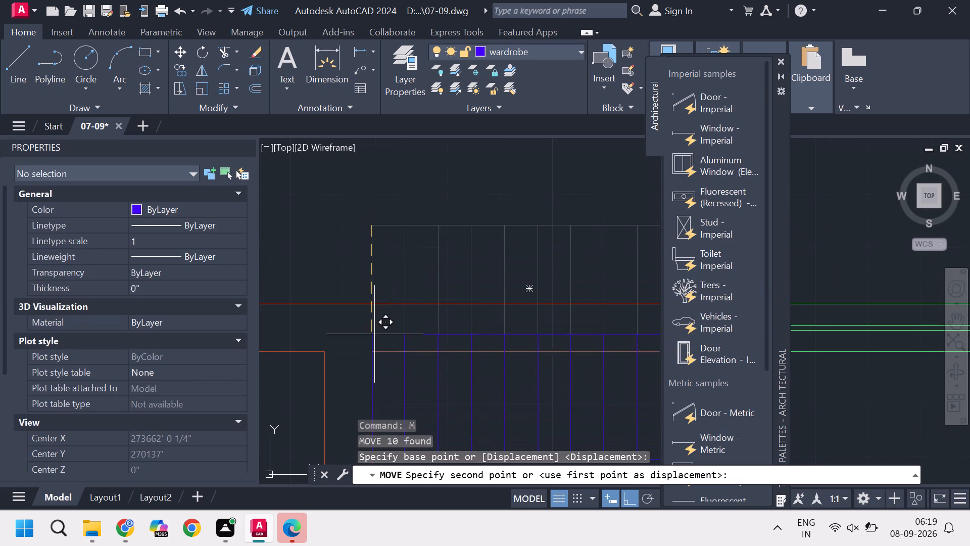
click(373, 352)
scroll(354, 225, down, 4)
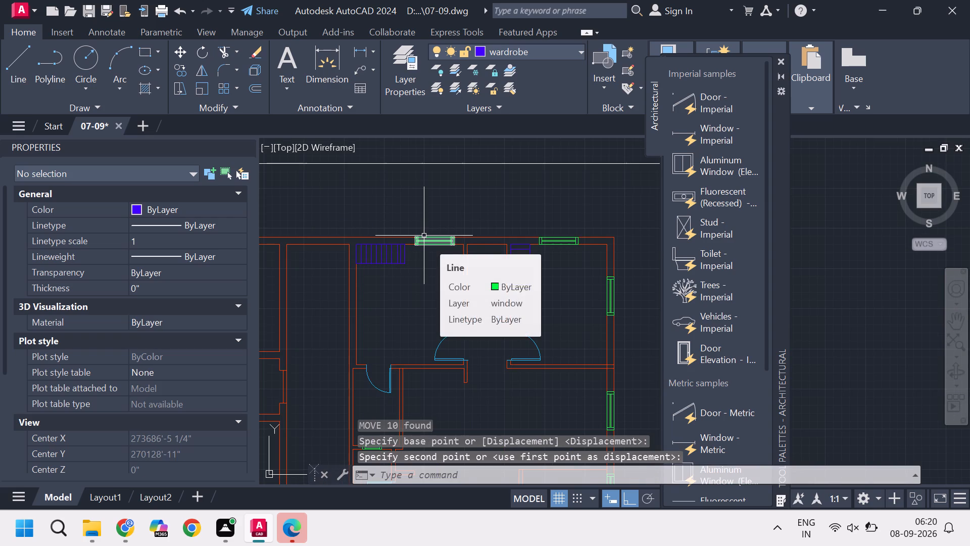
Draw a rectangle about 6'-3 3/4" by 1'-5 1/4" in the wall recess below the right unit's top-left room, ending at the short wall stub.
scroll(424, 242, down, 3)
scroll(452, 278, up, 1)
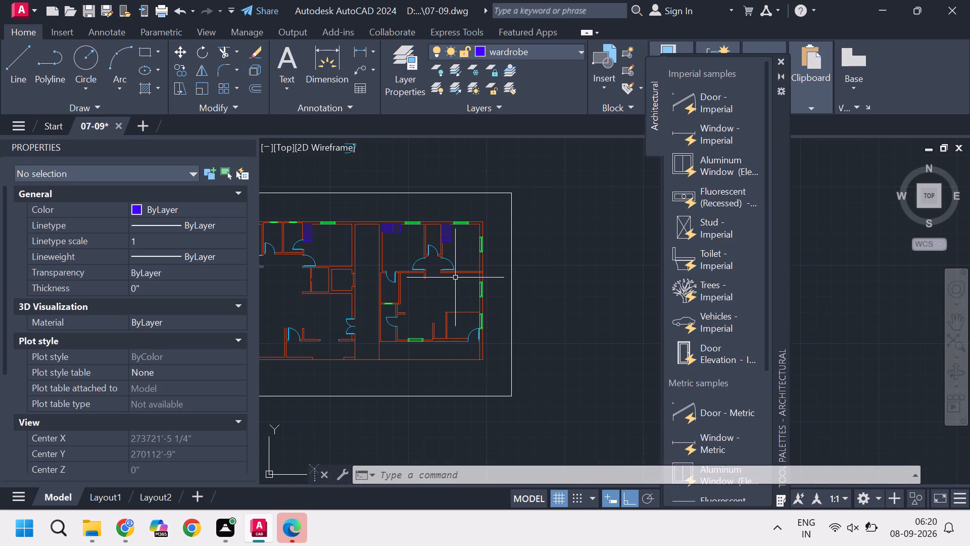
scroll(456, 280, down, 1)
scroll(457, 297, up, 1)
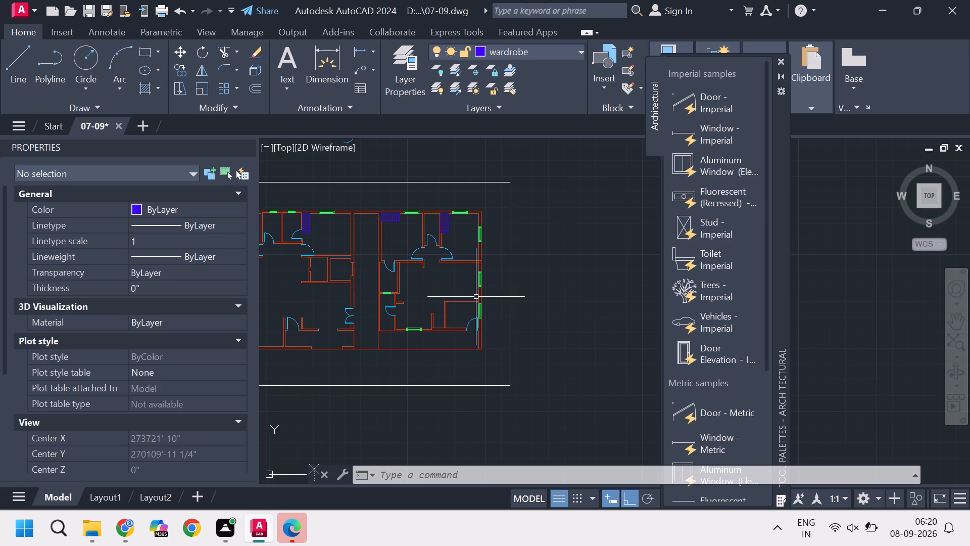
scroll(409, 287, up, 2)
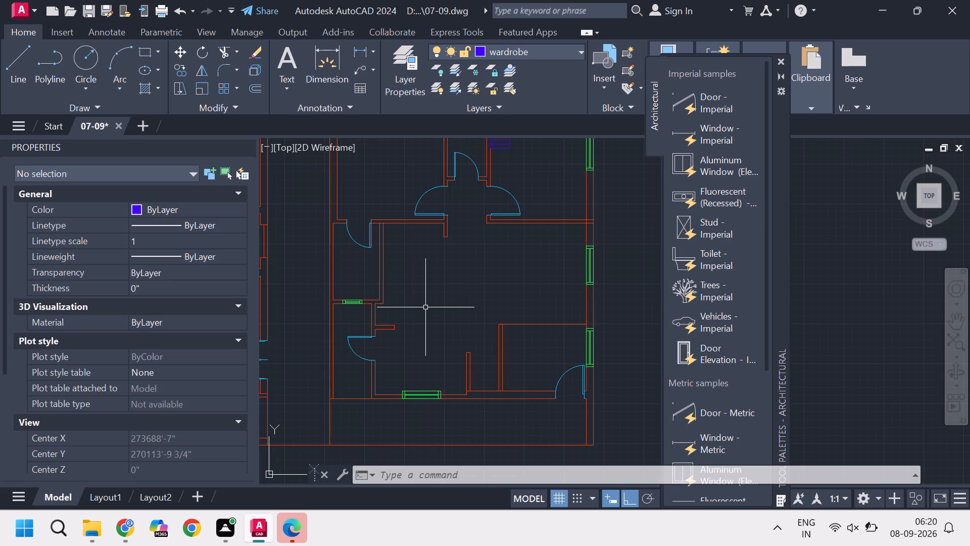
scroll(416, 244, up, 3)
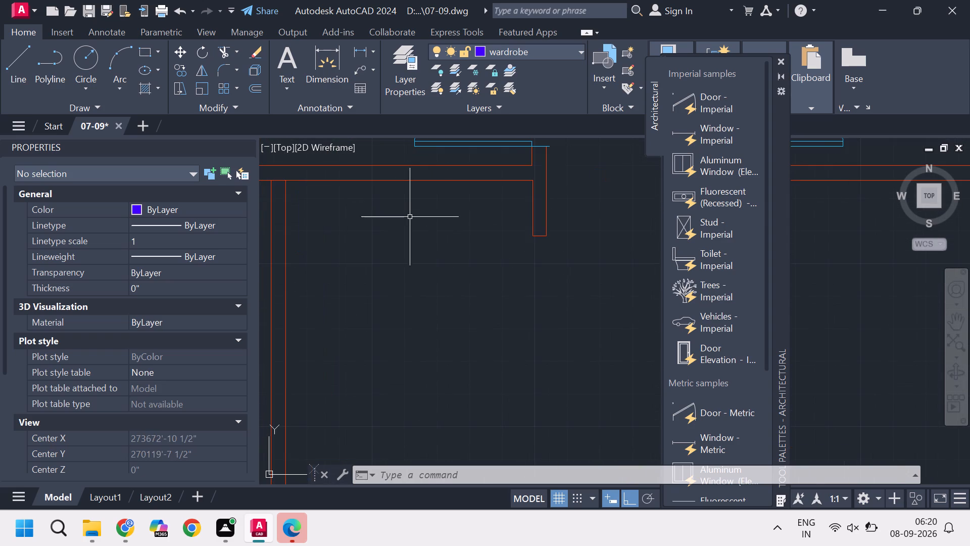
middle_drag(411, 223, 453, 291)
scroll(414, 231, up, 1)
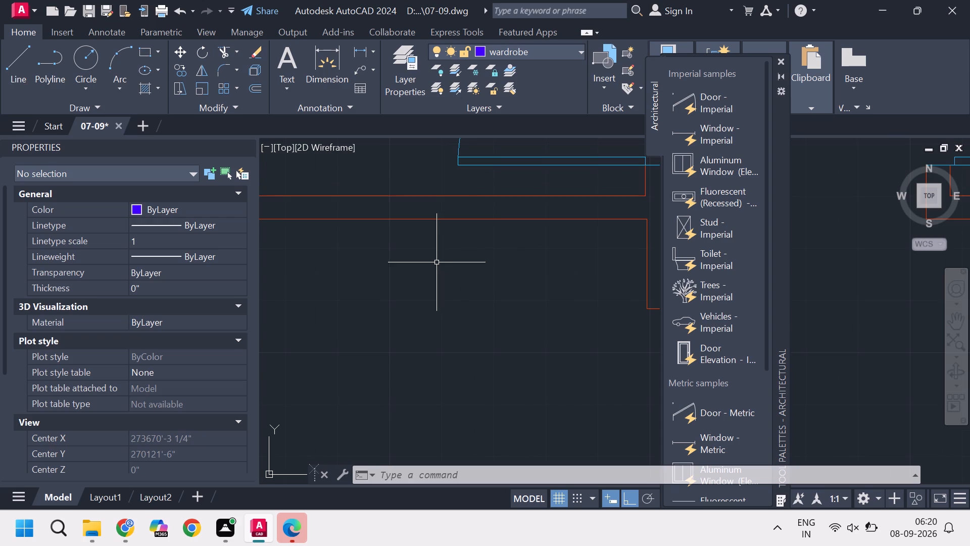
scroll(513, 265, down, 3)
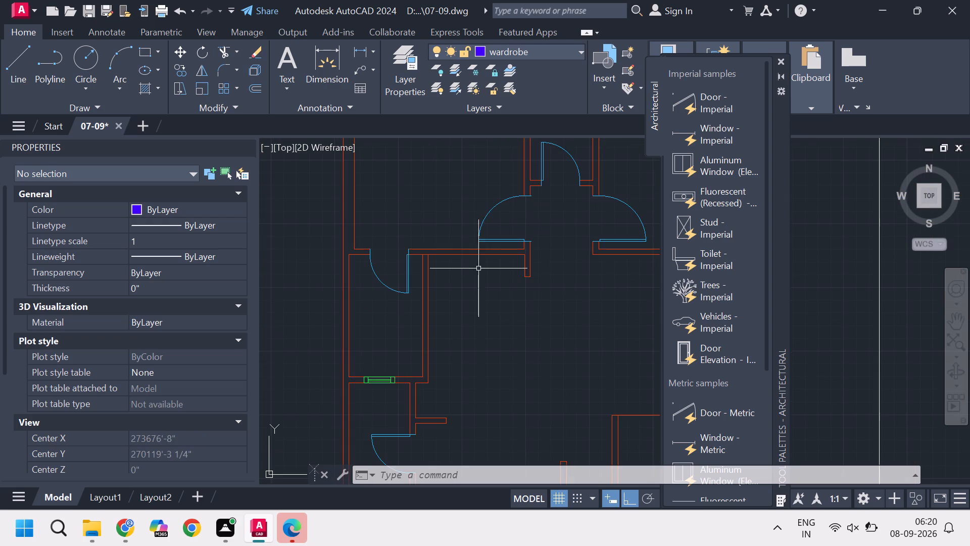
scroll(478, 274, up, 1)
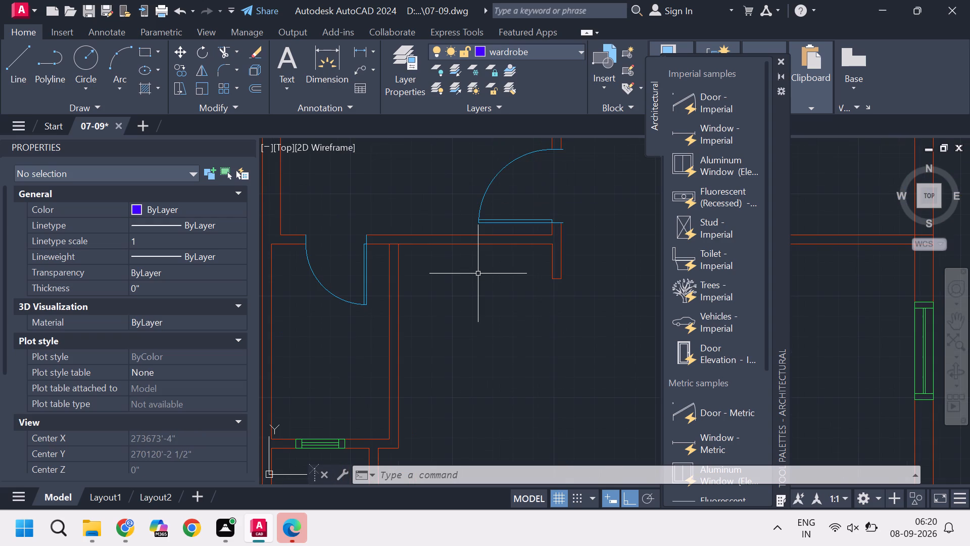
text(rec)
key(shift+Return)
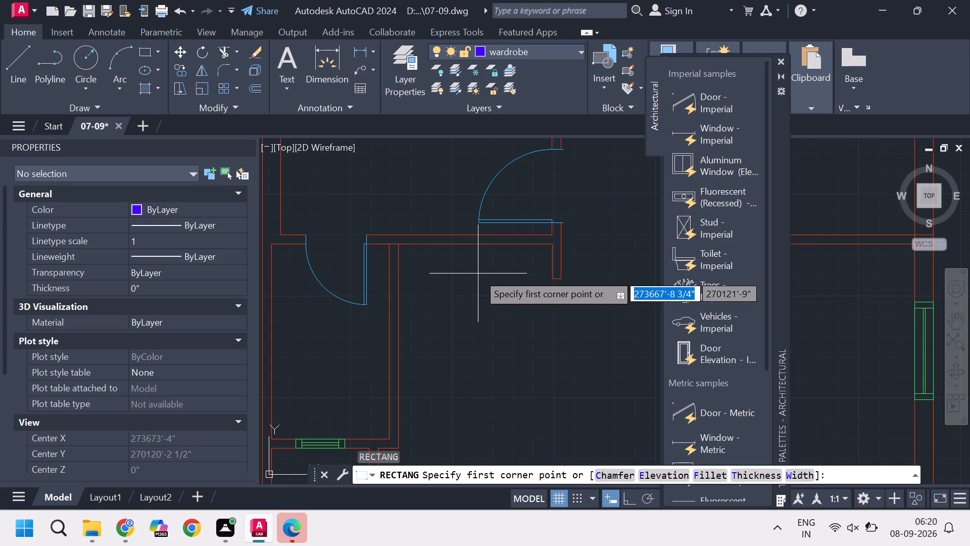
click(399, 243)
scroll(527, 276, up, 2)
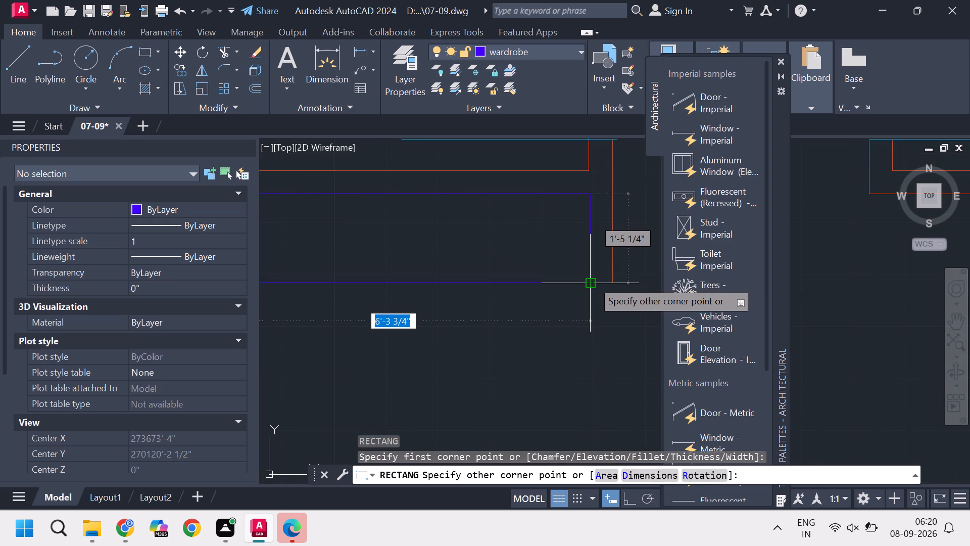
click(592, 281)
scroll(557, 288, down, 2)
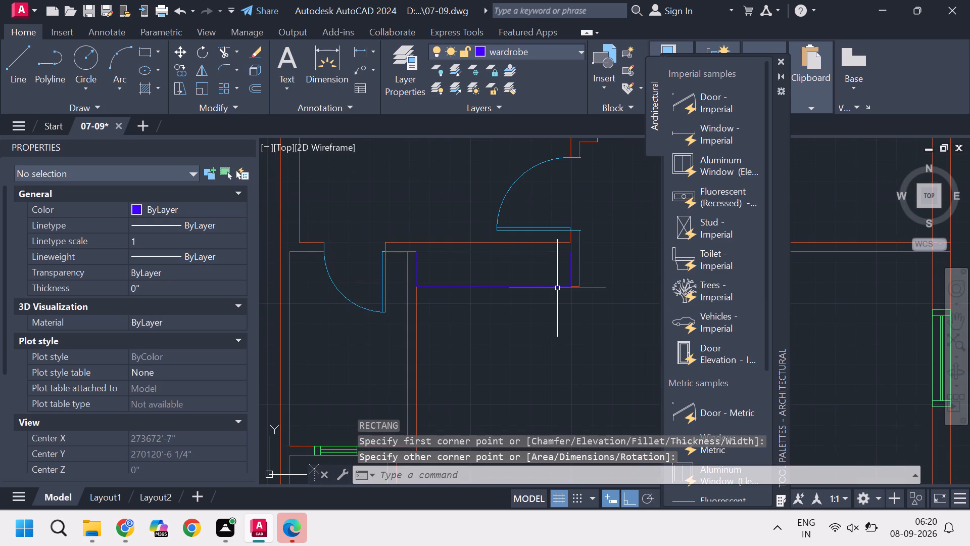
Draw a vertical line about 1'-5 1/4" long across the new rectangle, near its left end.
scroll(447, 269, up, 1)
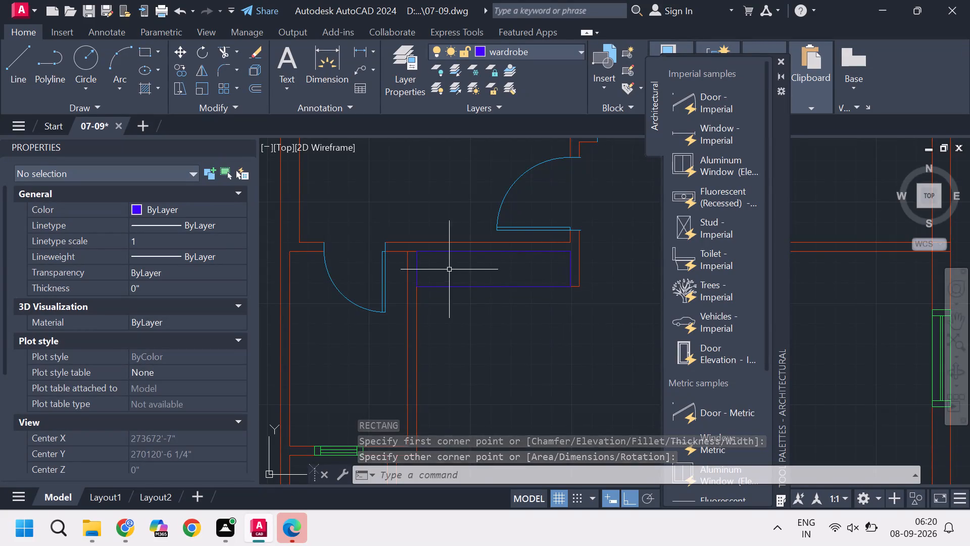
scroll(447, 269, up, 1)
key(k)
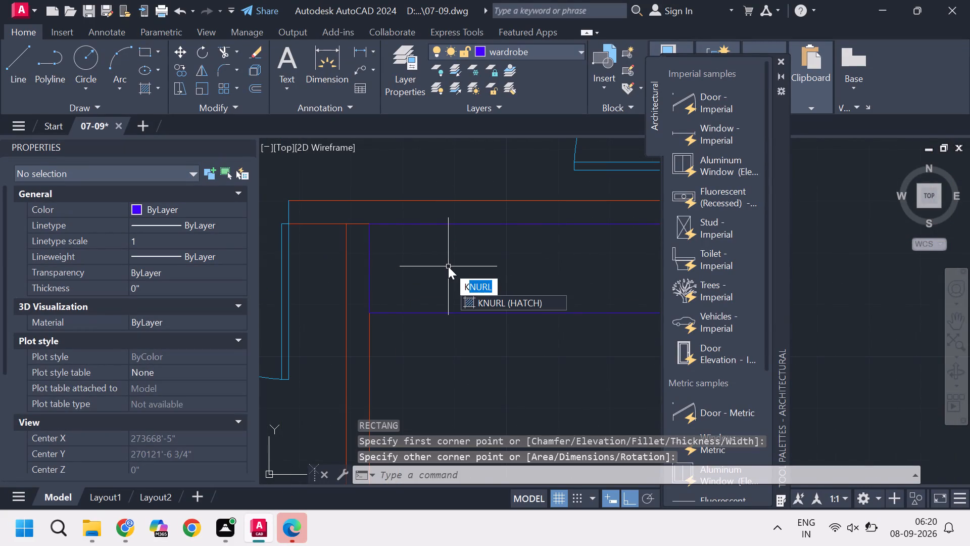
key(BackSpace)
key(l)
key(Return)
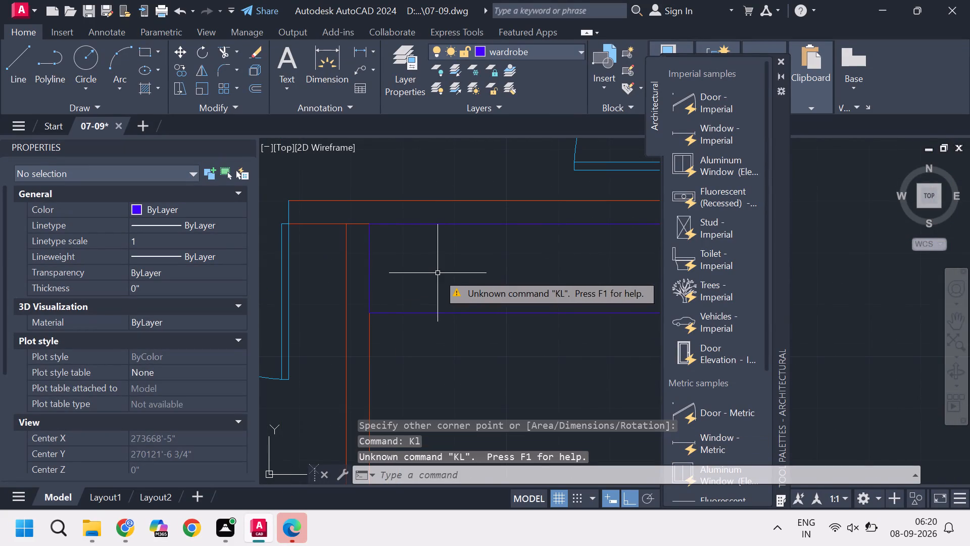
key(Escape)
key(Escape)
key(l)
key(Return)
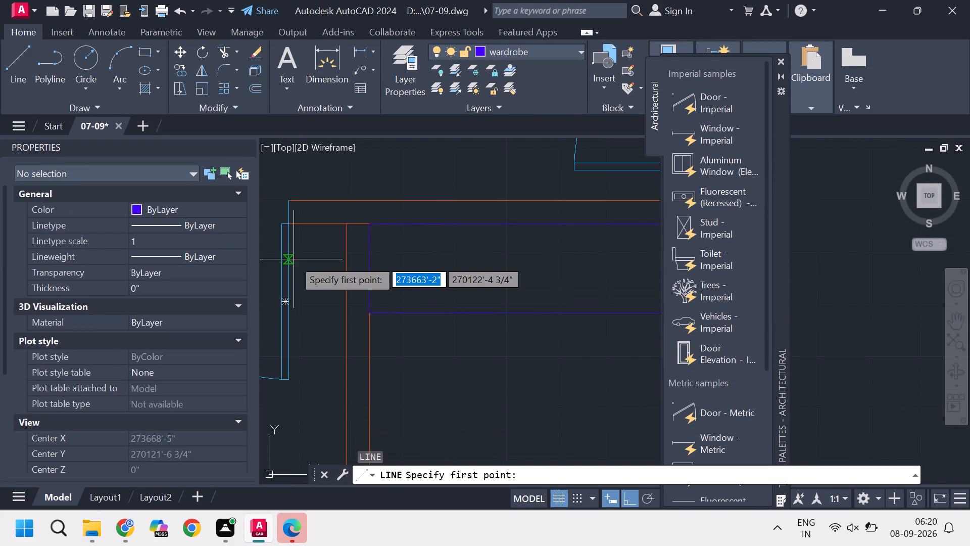
scroll(409, 238, up, 2)
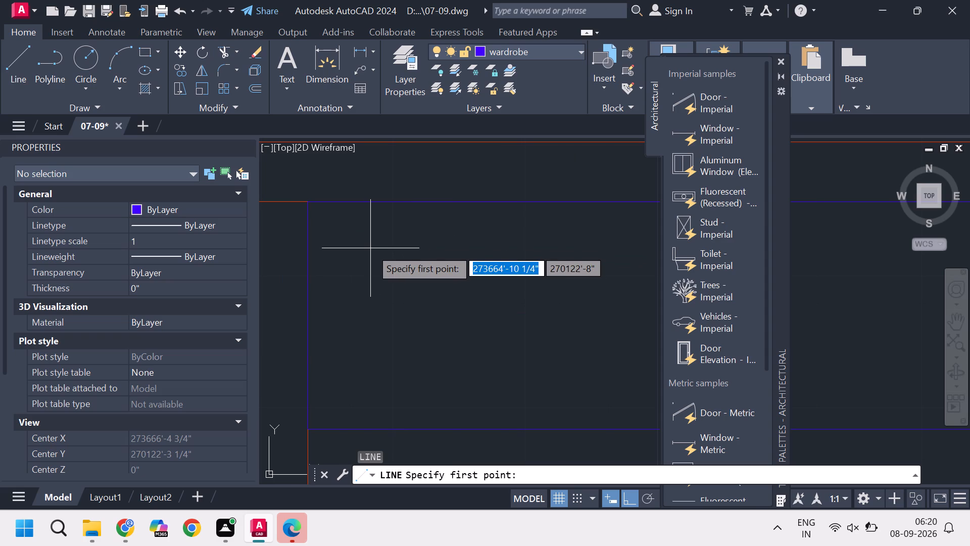
click(363, 202)
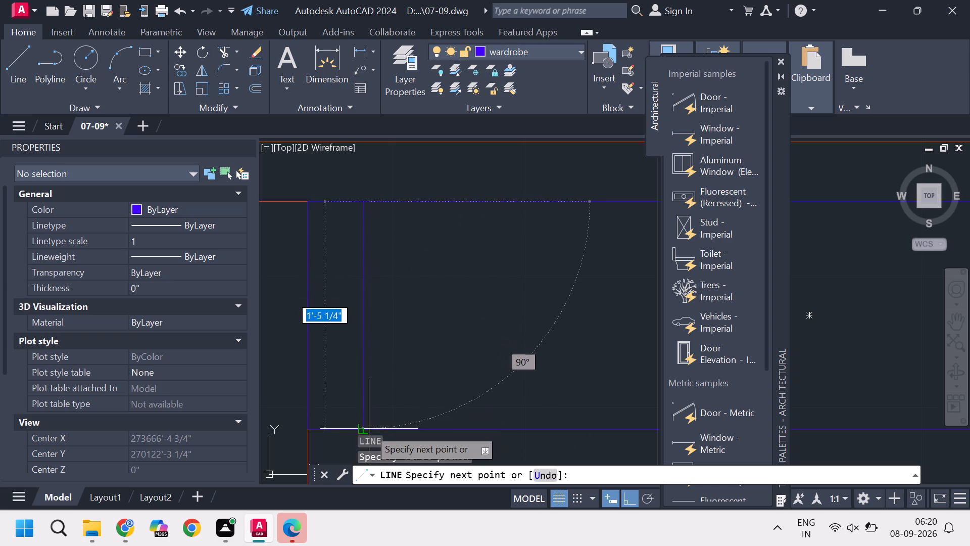
click(364, 429)
key(Escape)
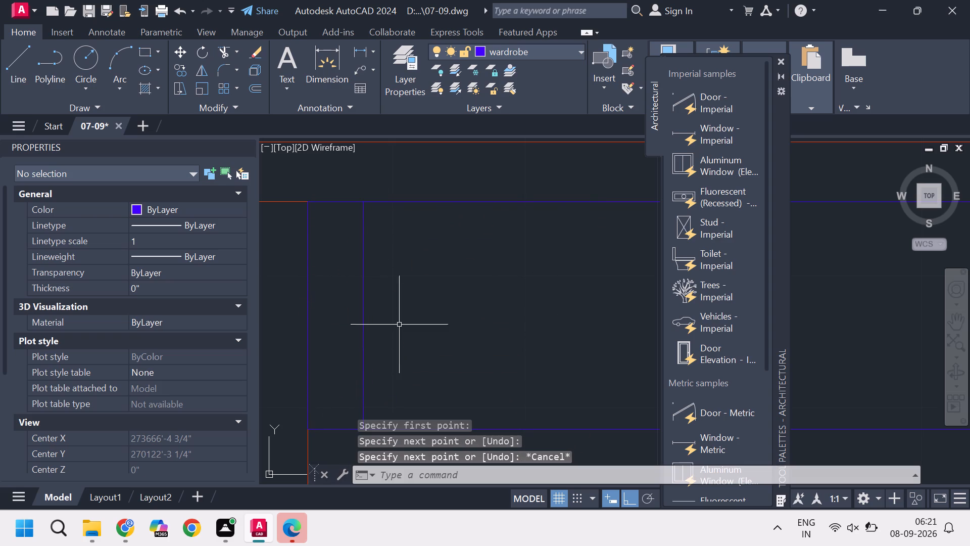
Copy the vertical line about 1 1/2" to its right to form a pair of divider lines.
click(361, 246)
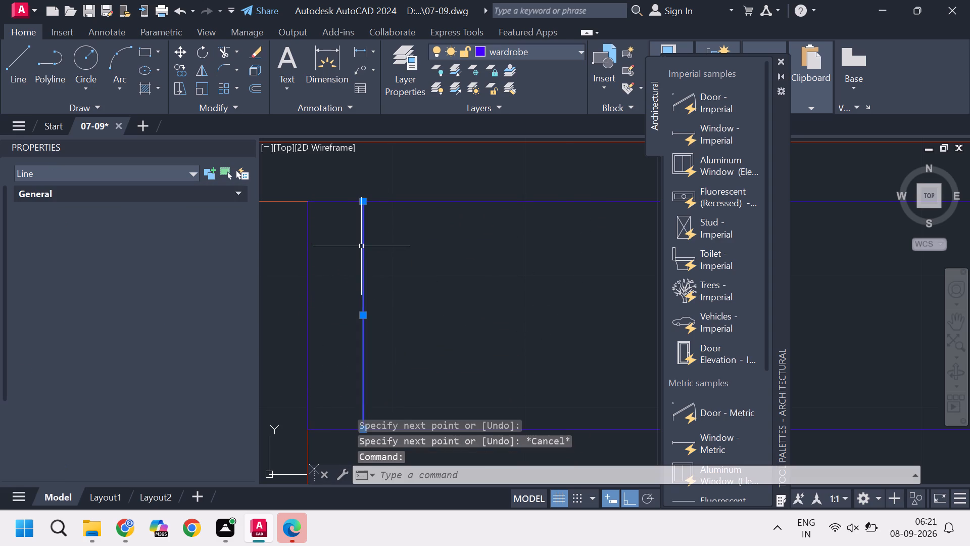
text(co)
key(Return)
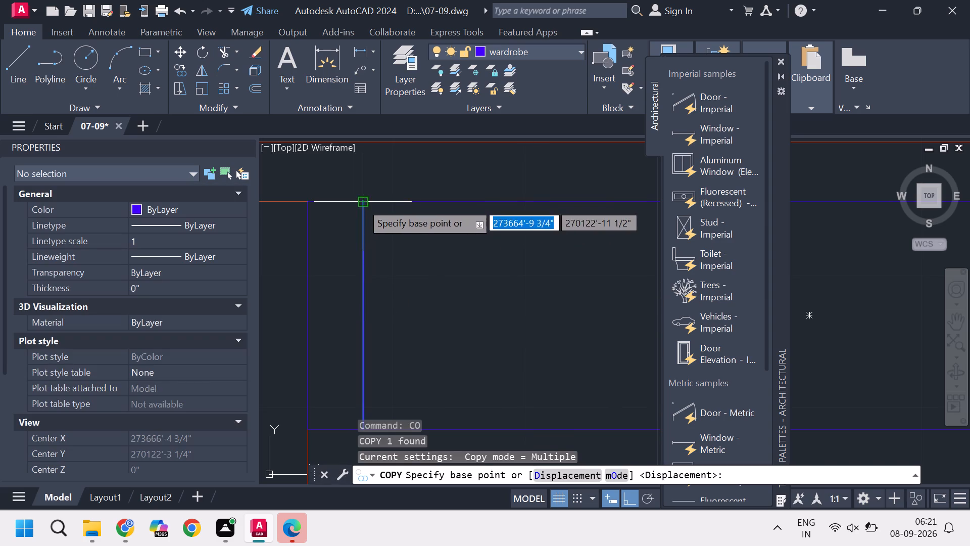
click(361, 203)
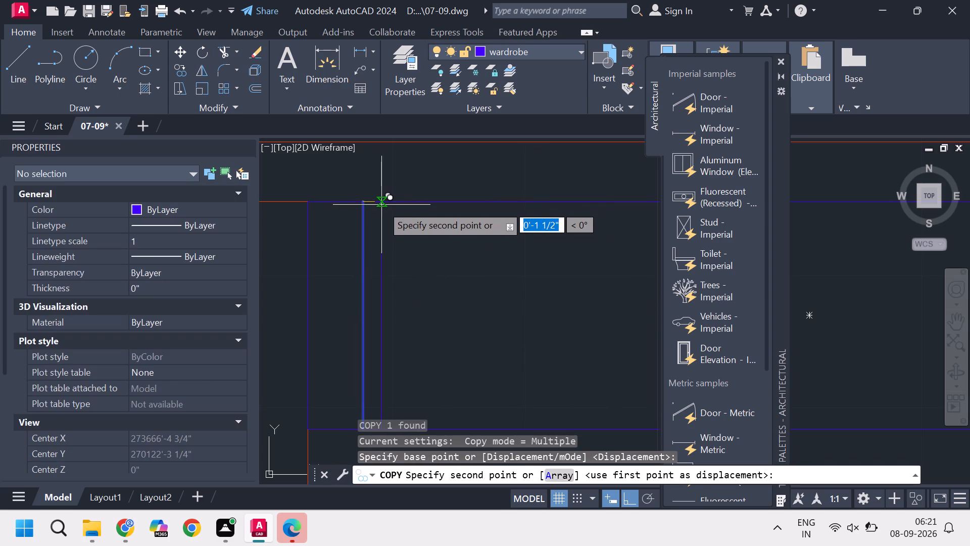
click(381, 205)
key(Escape)
Offset a second pair of divider lines in the recess unit, about 6 3/4" right of the first pair and 1" apart.
click(407, 262)
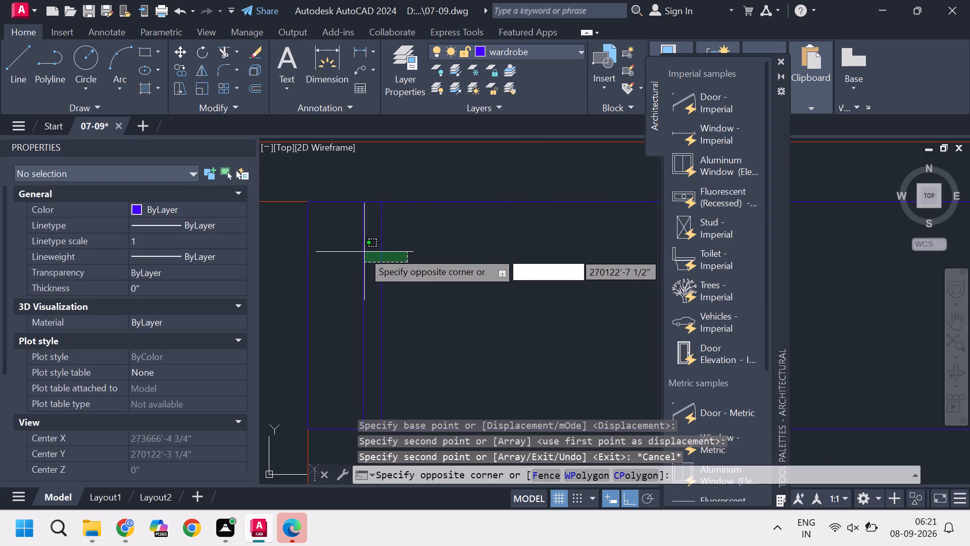
click(356, 248)
scroll(413, 272, down, 3)
scroll(424, 277, up, 1)
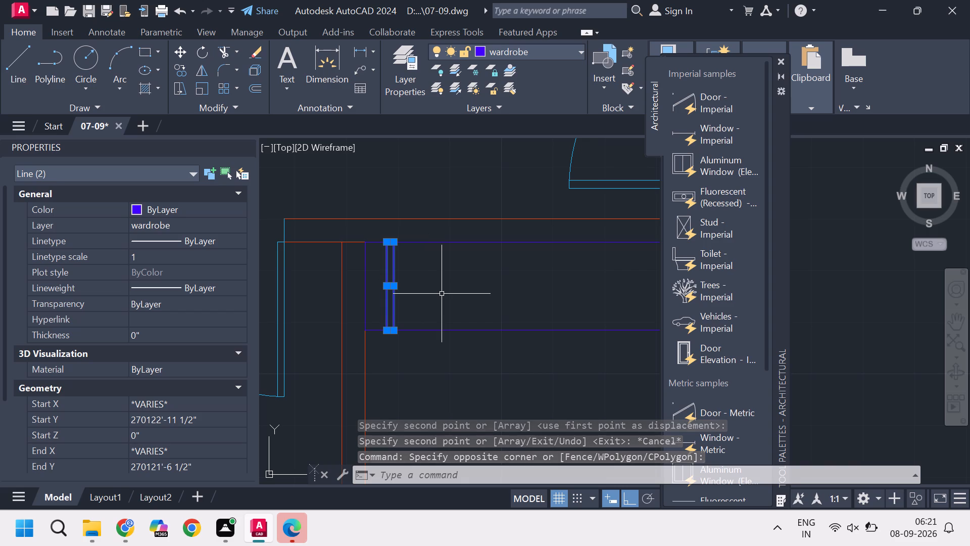
key(o)
key(Return)
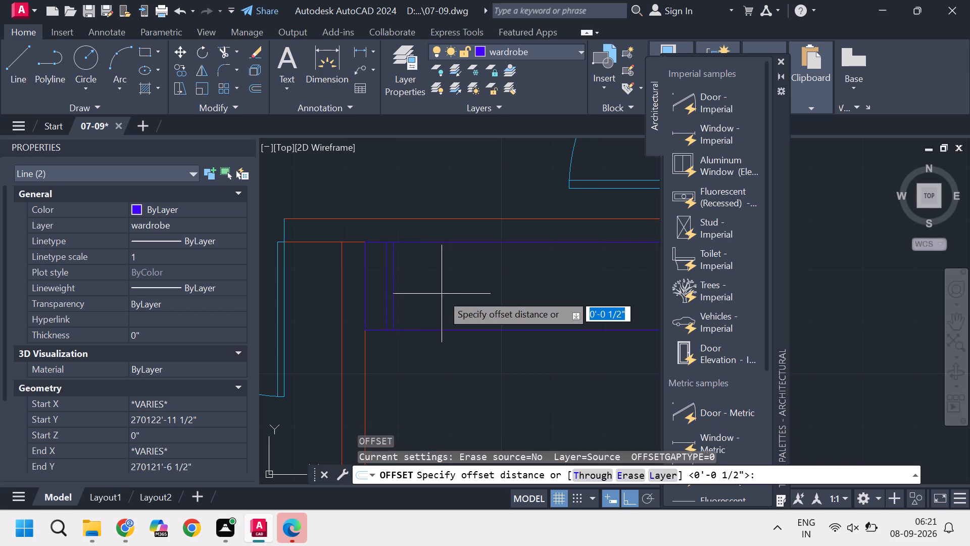
key(t)
key(Return)
scroll(419, 294, up, 2)
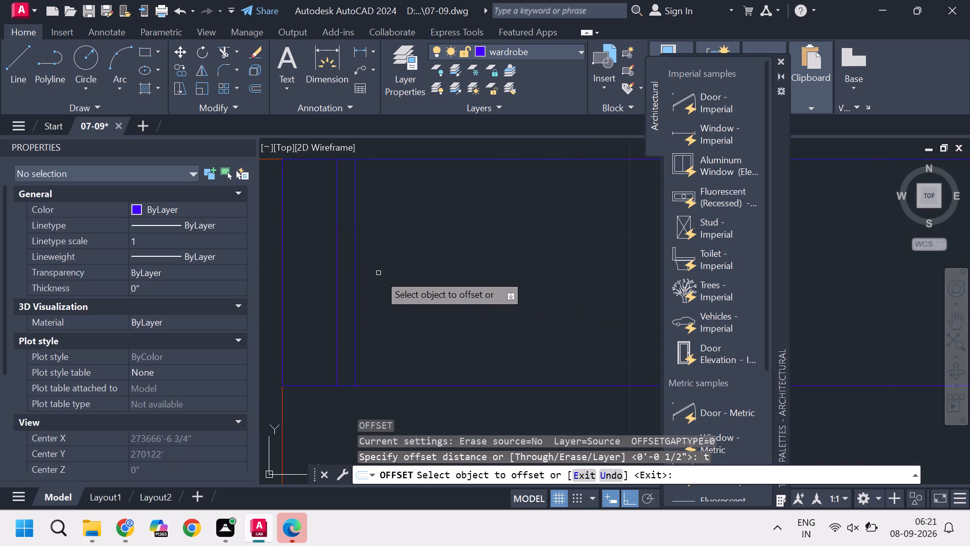
click(380, 278)
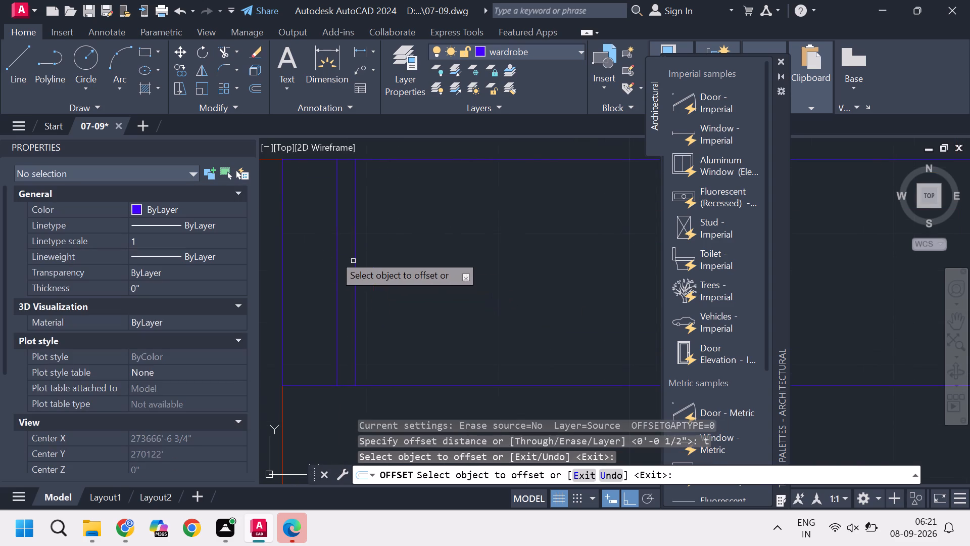
drag(310, 245, 380, 275)
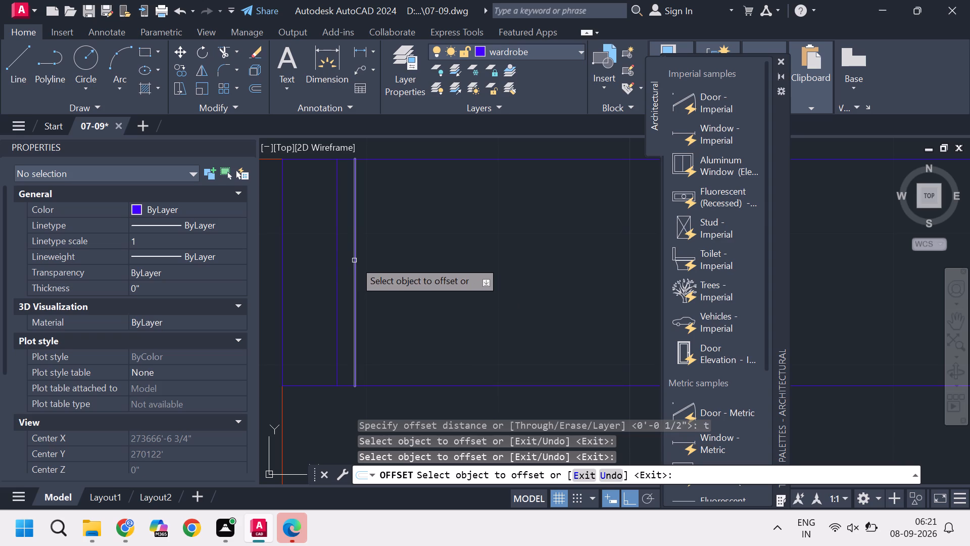
click(355, 259)
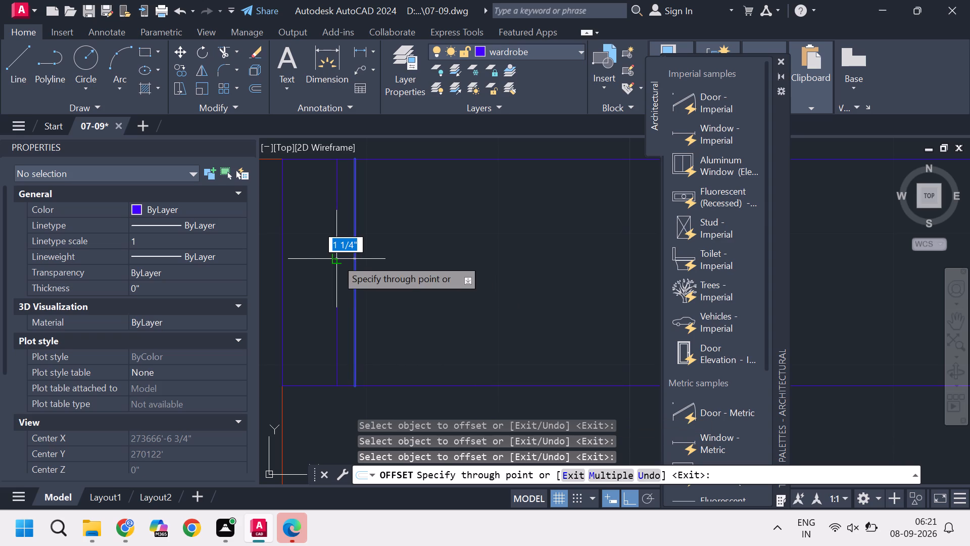
click(443, 244)
click(443, 250)
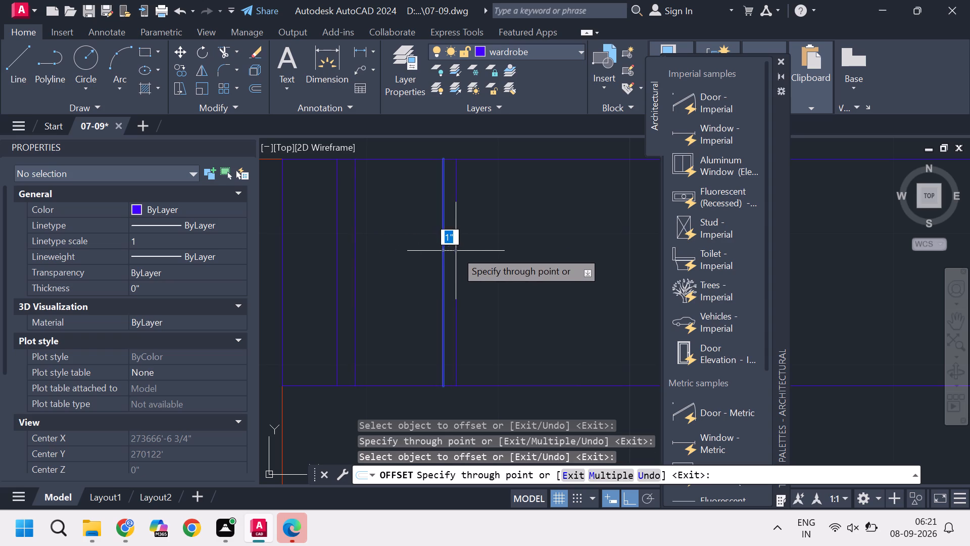
click(456, 251)
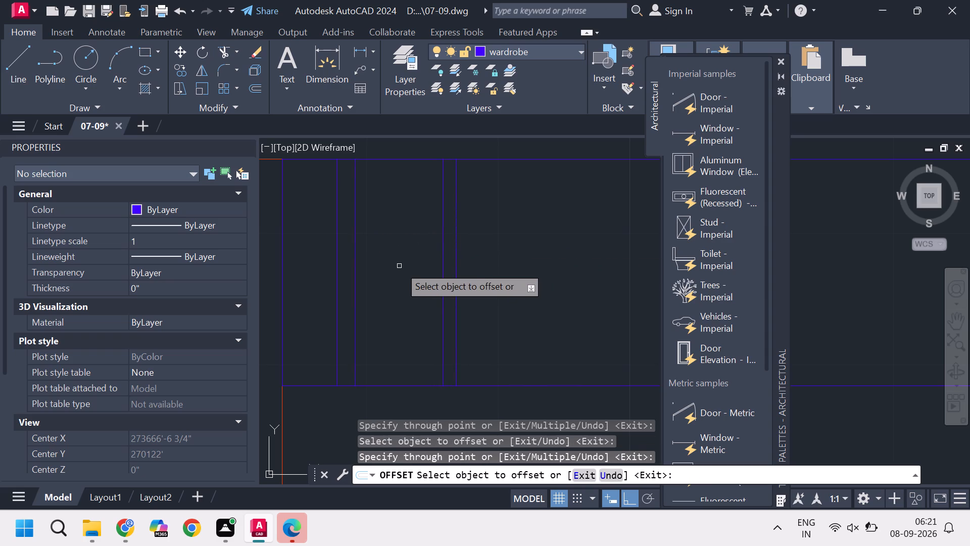
Offset a third pair of closely spaced divider lines, starting about 10" right of the second pair's left line.
scroll(363, 265, down, 1)
scroll(473, 261, down, 1)
middle_drag(469, 277, 449, 280)
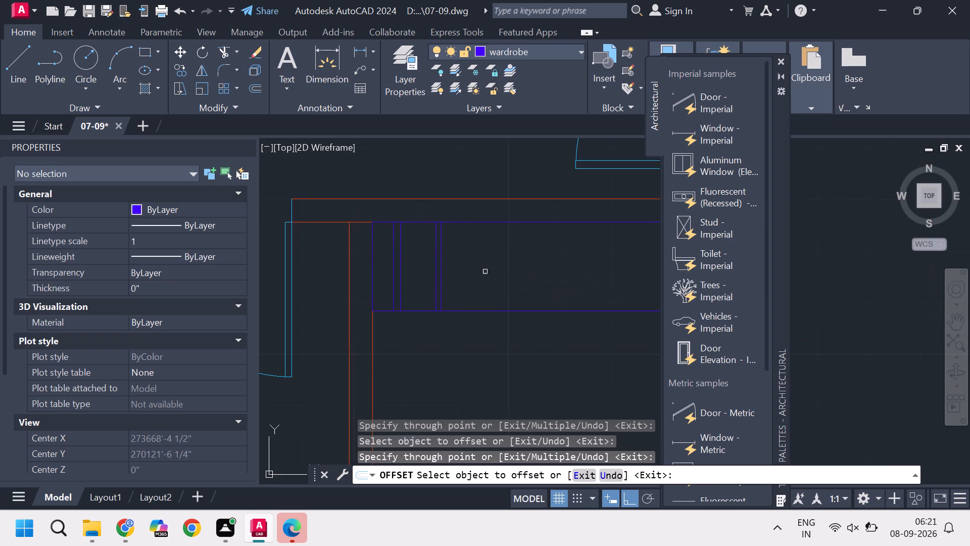
middle_drag(449, 280, 382, 288)
click(349, 279)
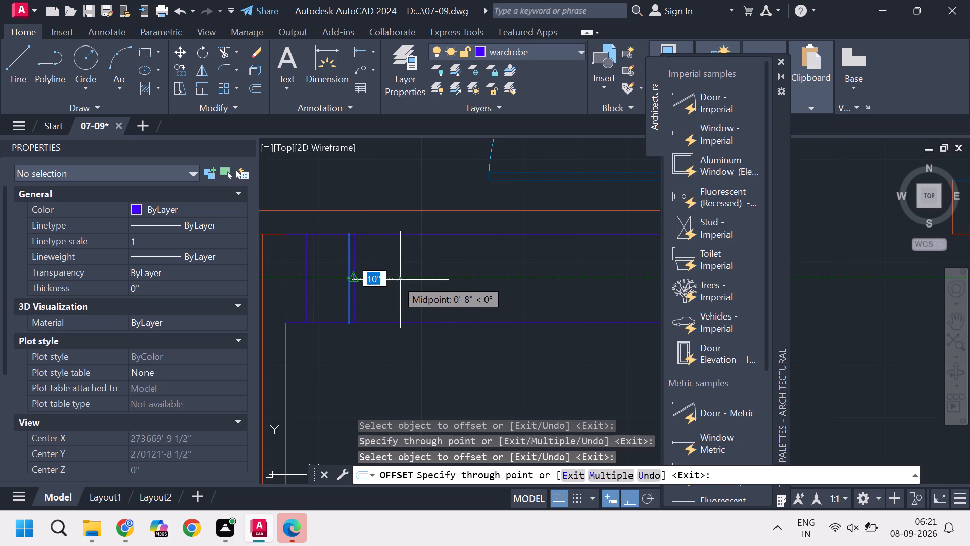
click(401, 280)
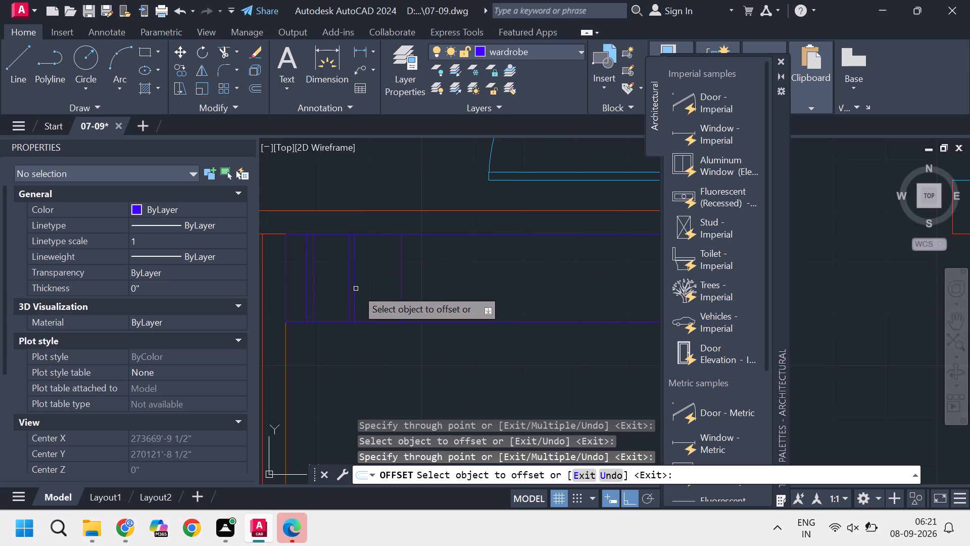
click(400, 289)
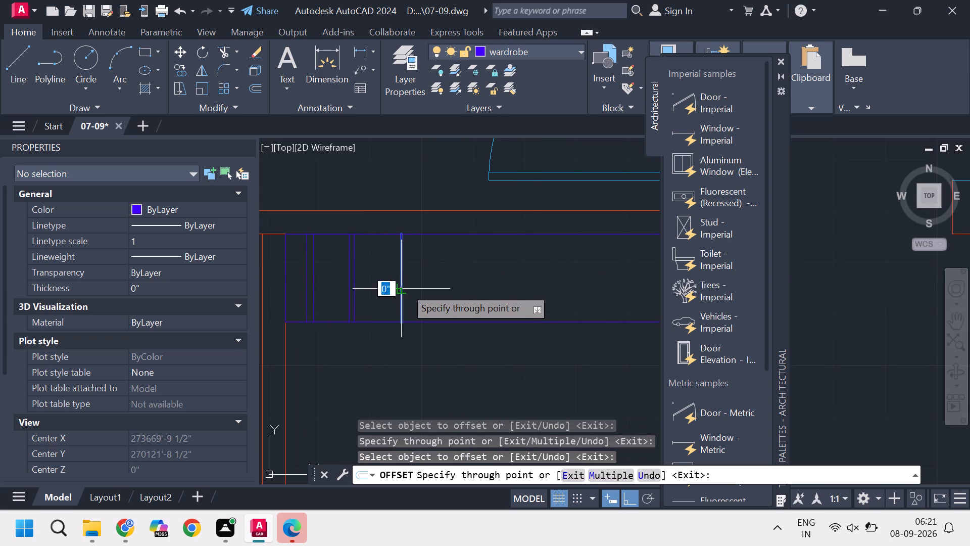
scroll(410, 287, up, 4)
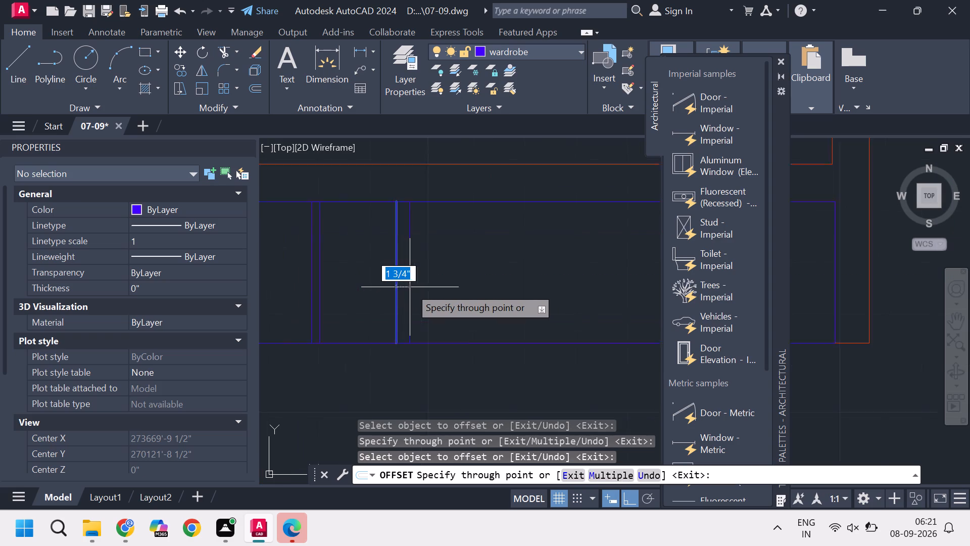
scroll(410, 287, up, 1)
click(384, 287)
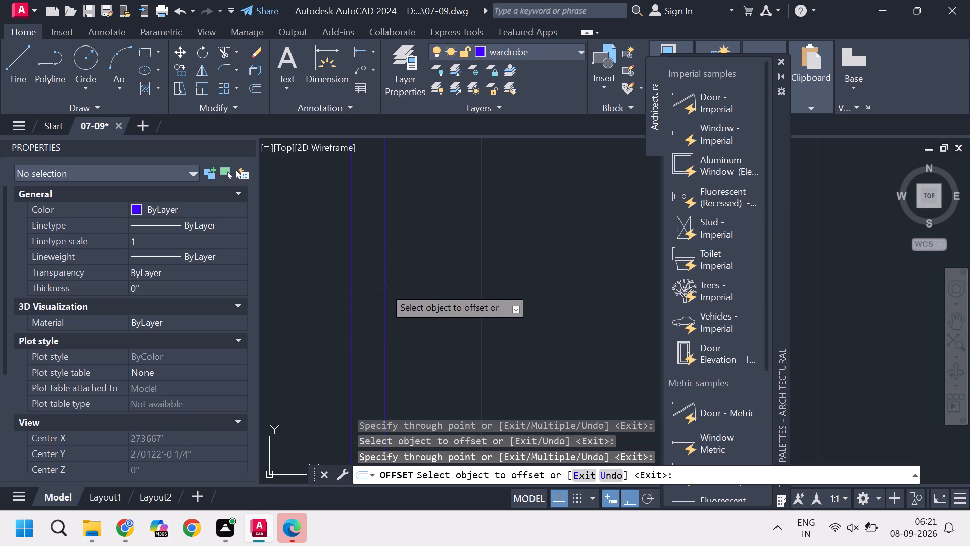
Offset a divider pair near the recess unit's right end, about 4'-0 3/4" right of the third pair and 1" apart.
scroll(453, 315, down, 5)
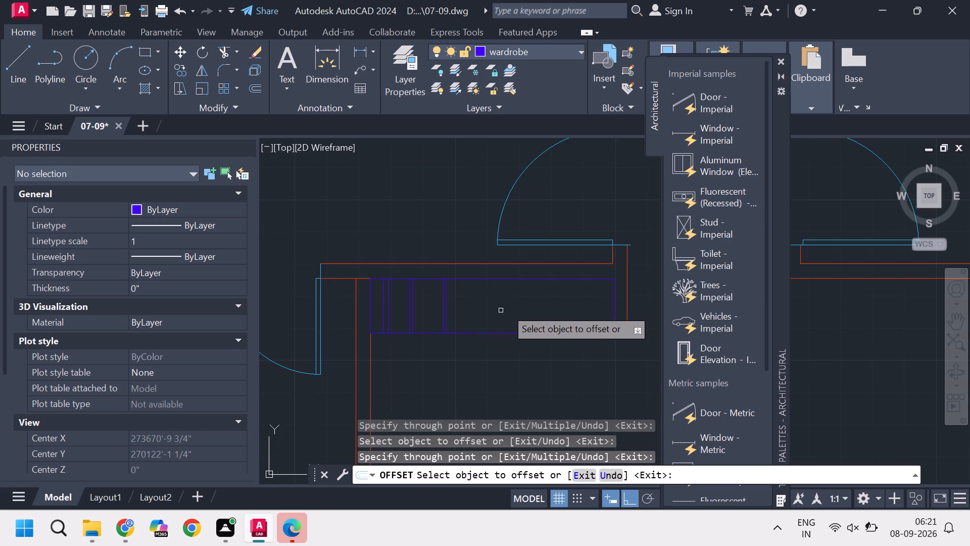
middle_drag(512, 308, 343, 316)
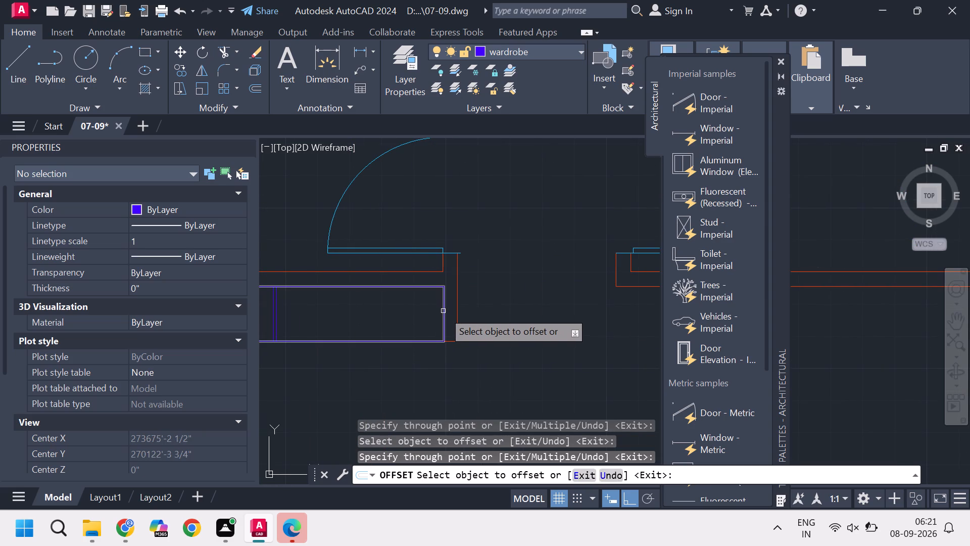
click(277, 315)
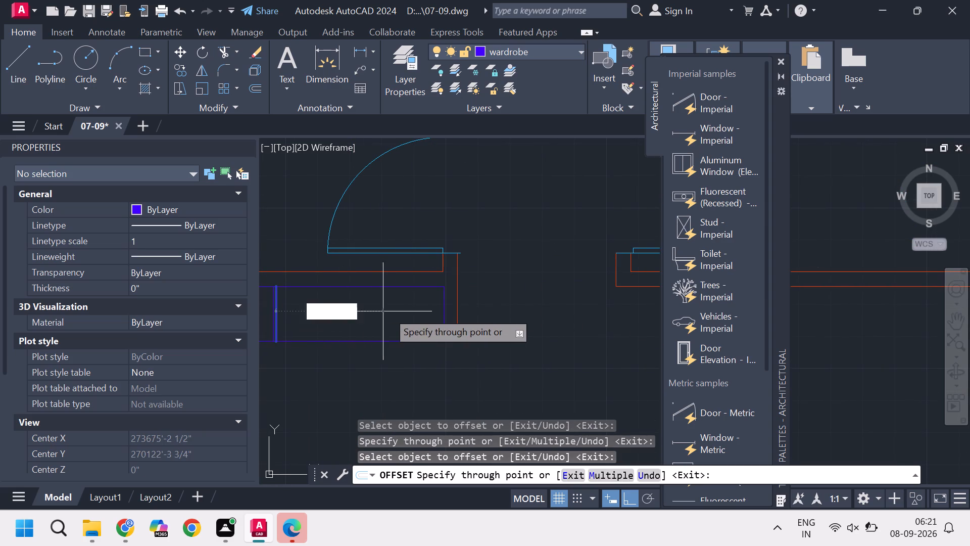
click(432, 315)
scroll(428, 318, up, 2)
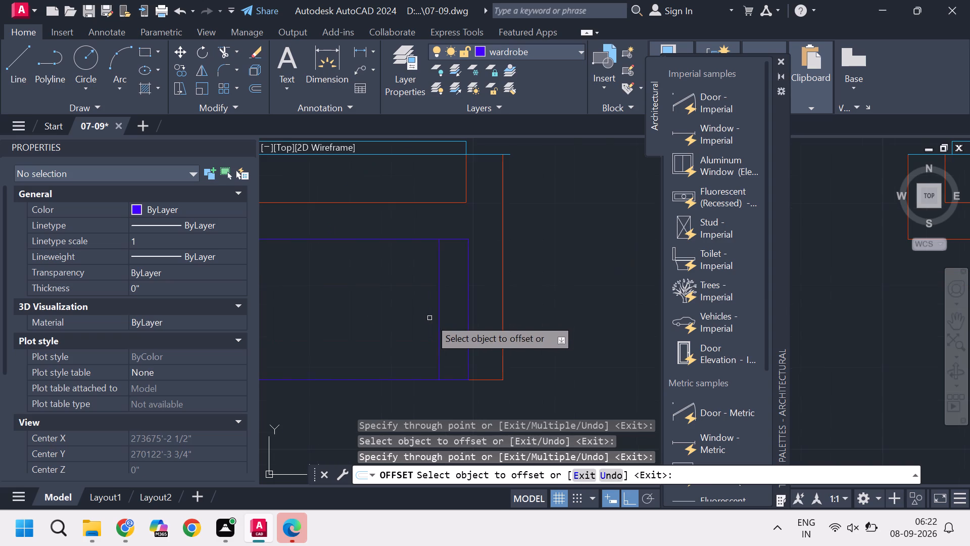
click(437, 316)
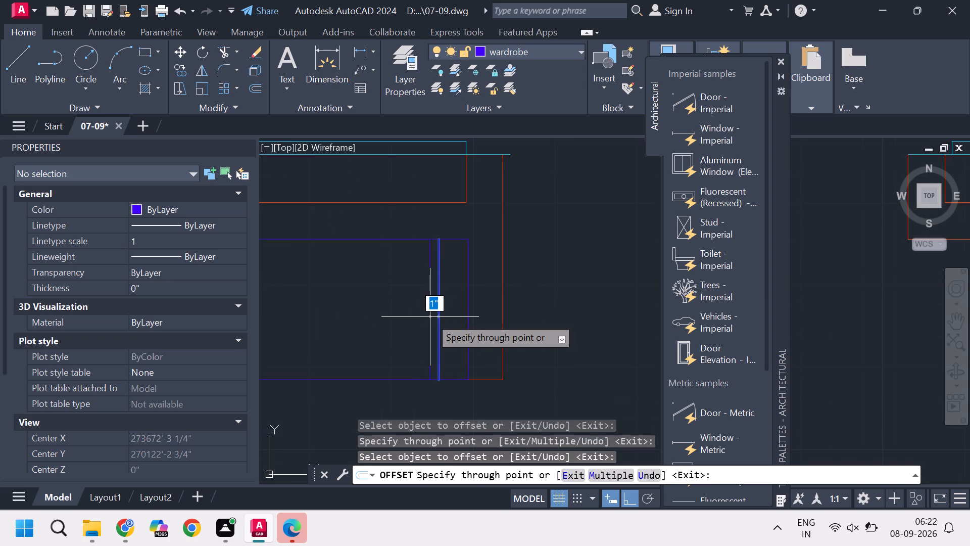
click(430, 317)
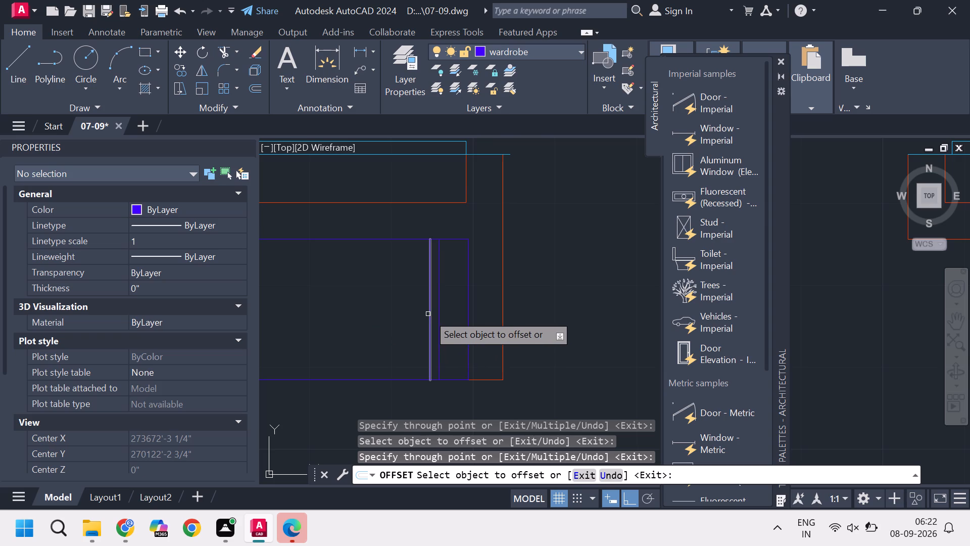
Offset another divider pair about 6 1/2" left of the right-end pair, with its lines about 3/4" apart.
click(429, 314)
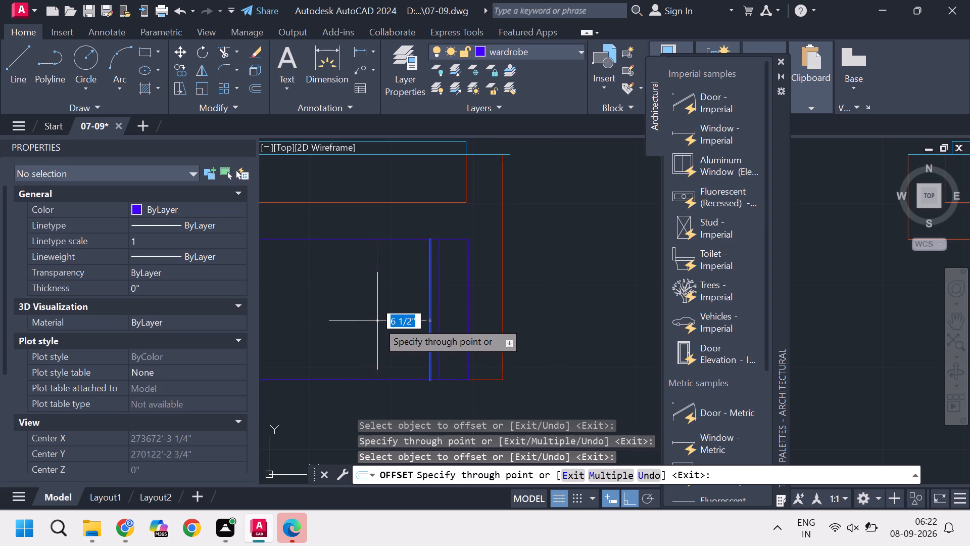
click(378, 321)
click(377, 320)
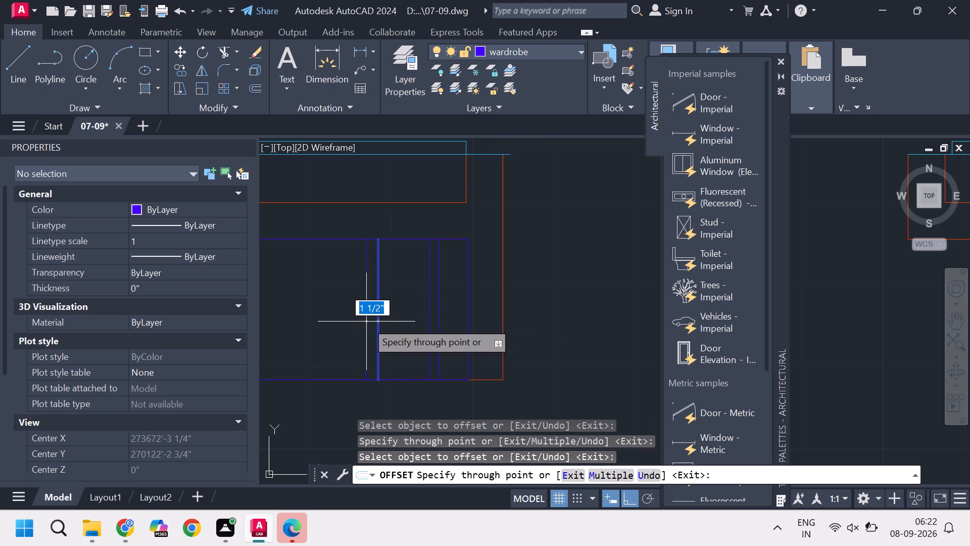
click(370, 322)
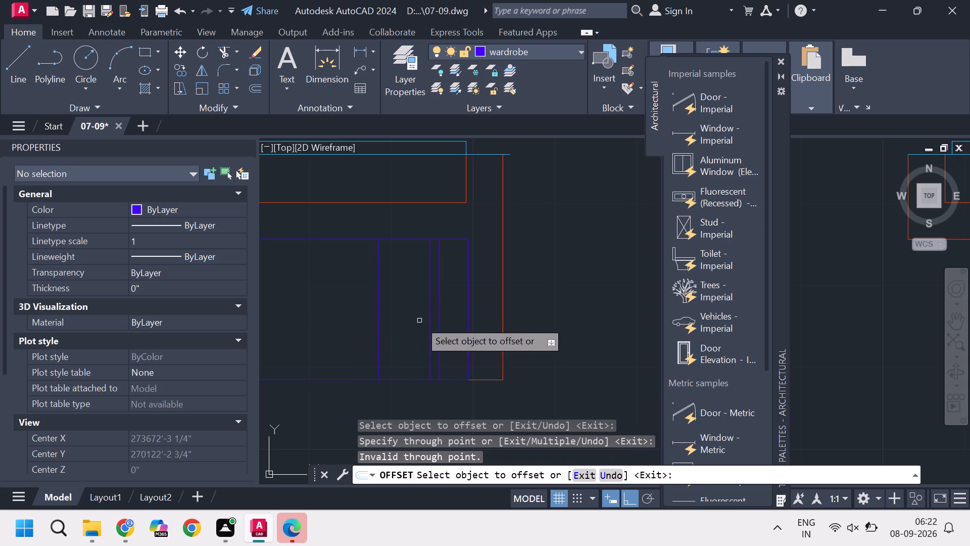
click(379, 302)
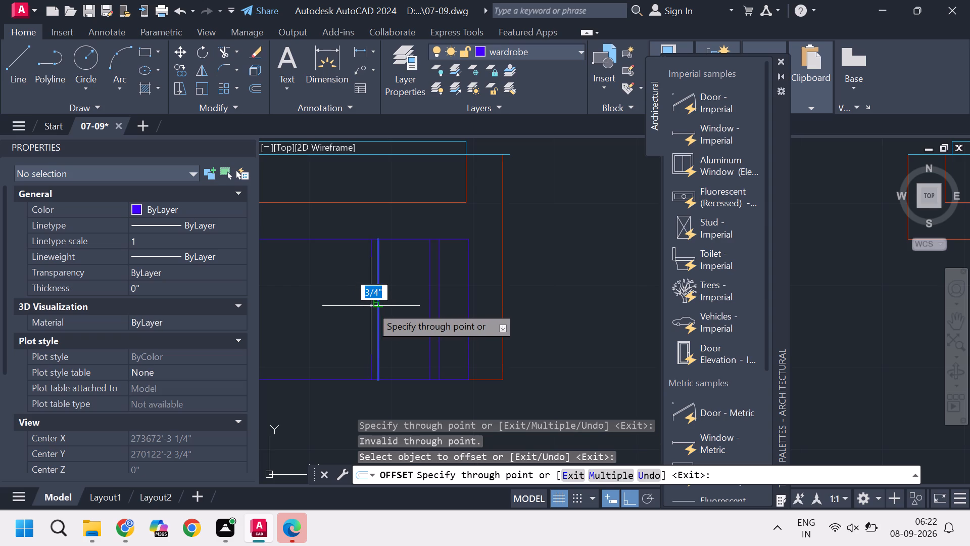
click(370, 306)
scroll(305, 277, up, 1)
scroll(305, 277, down, 5)
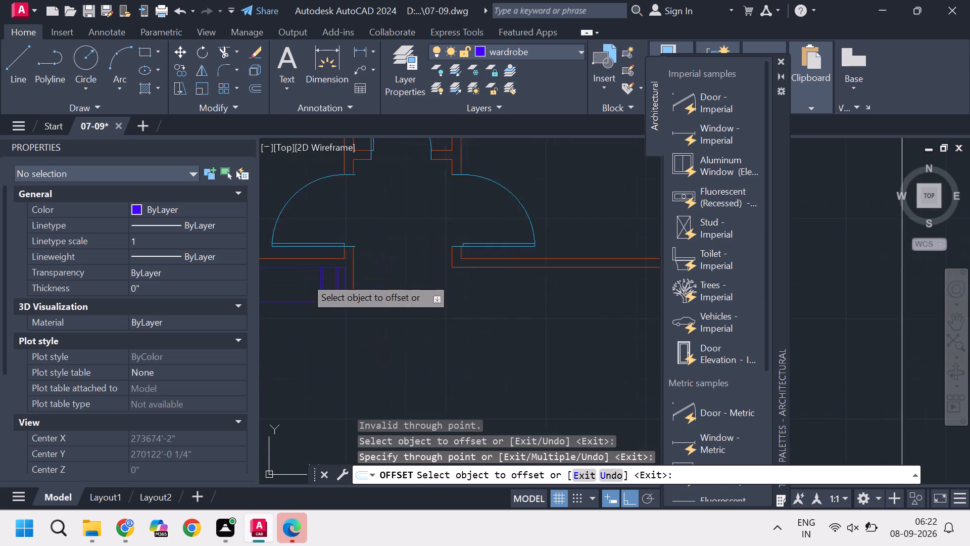
middle_drag(377, 294, 417, 313)
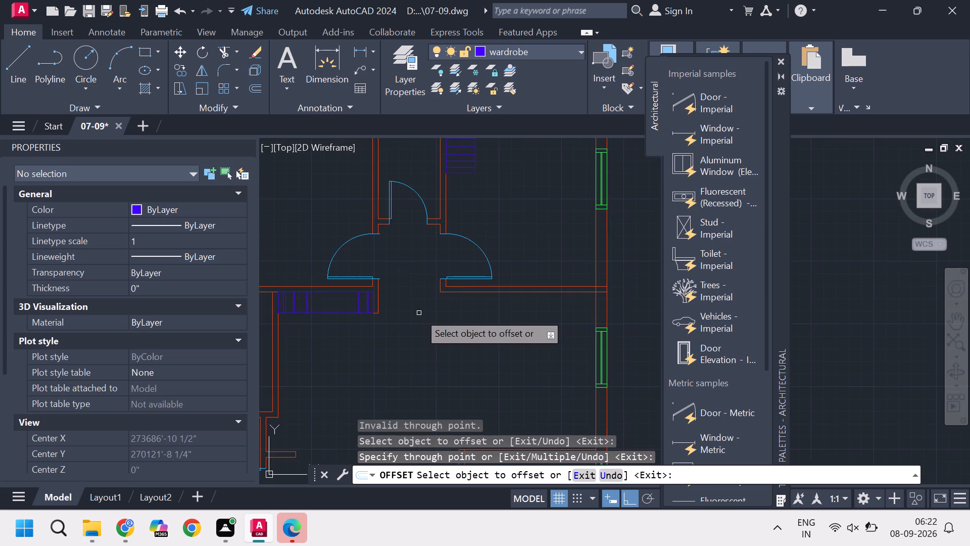
scroll(421, 313, down, 2)
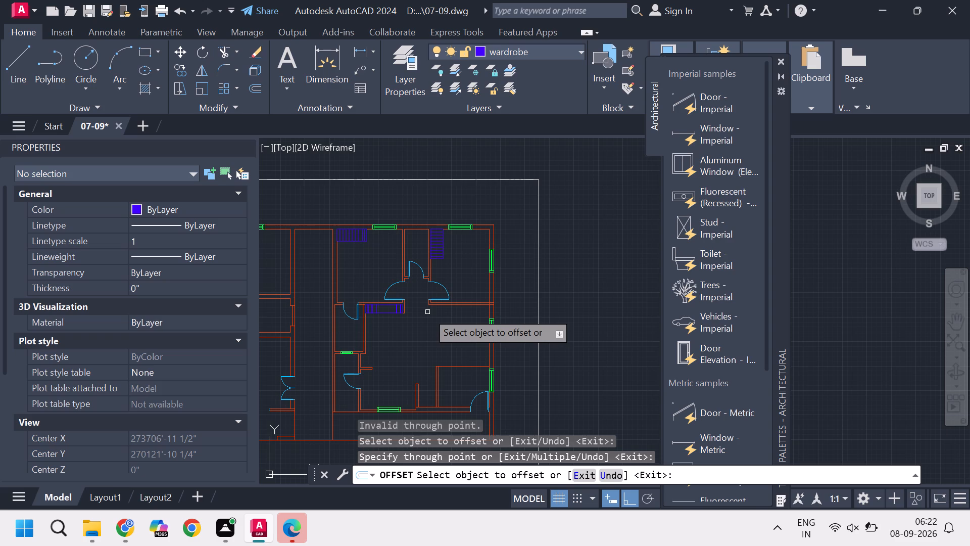
key(Escape)
Copy the lowest divider line of the top-right room's wardrobe downward nine times along the wall, the first about 8 1/4" below it.
scroll(426, 256, up, 4)
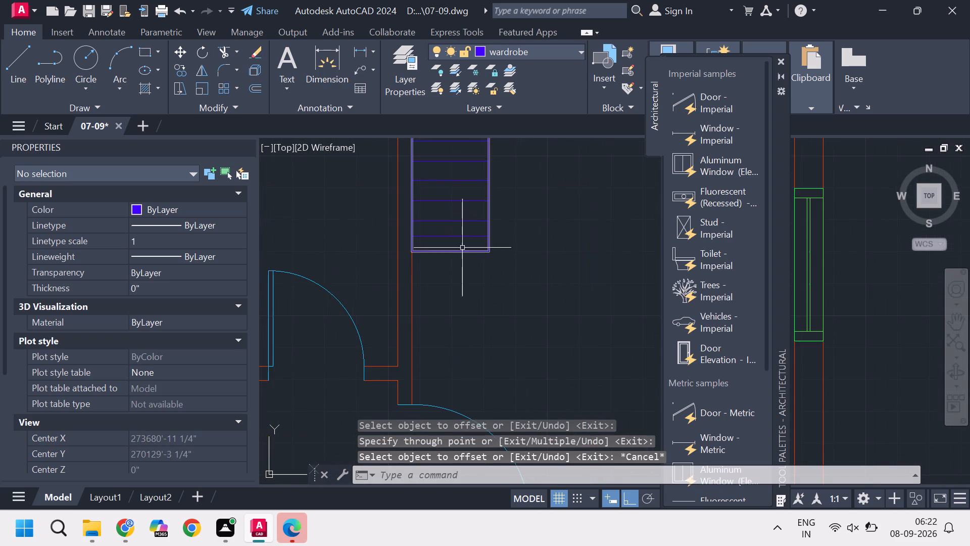
click(464, 236)
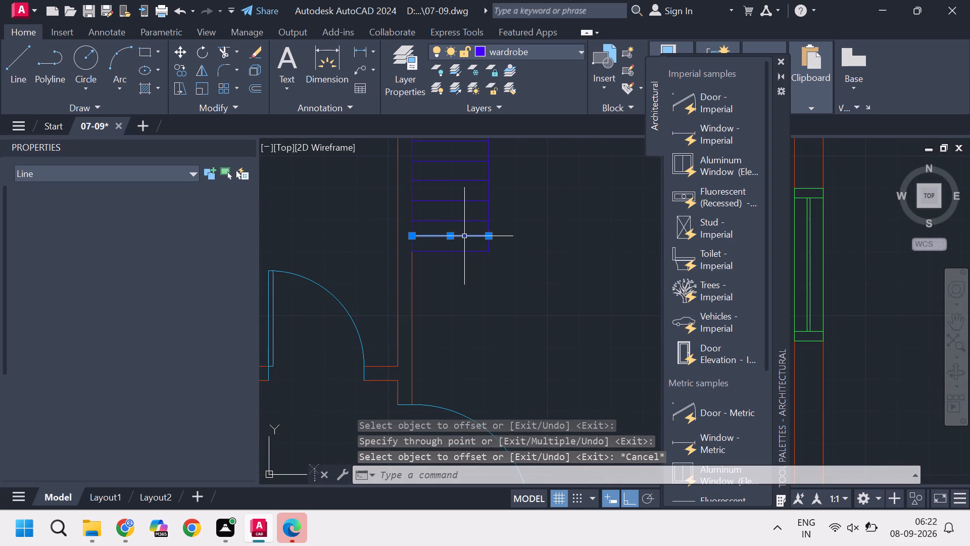
text(co)
key(Return)
scroll(469, 268, up, 2)
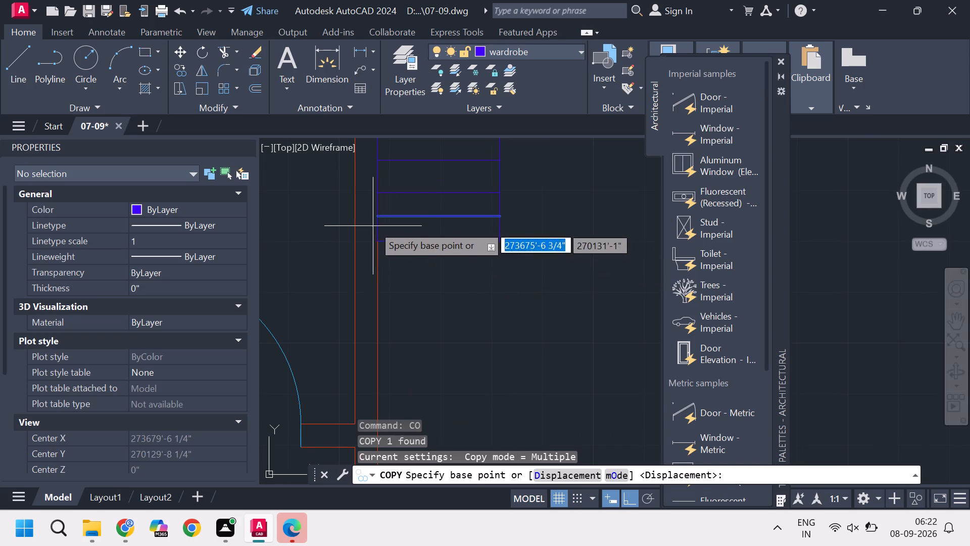
click(380, 216)
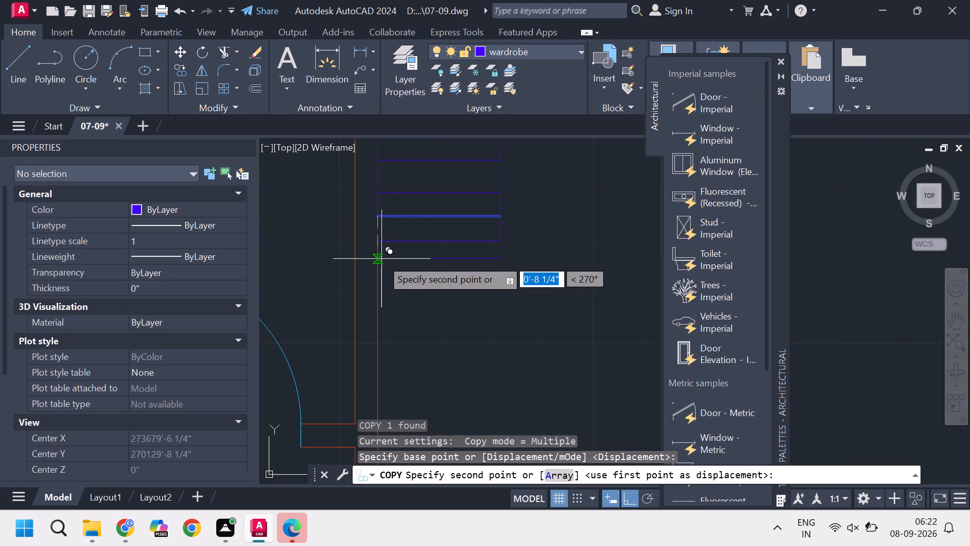
click(381, 259)
click(381, 281)
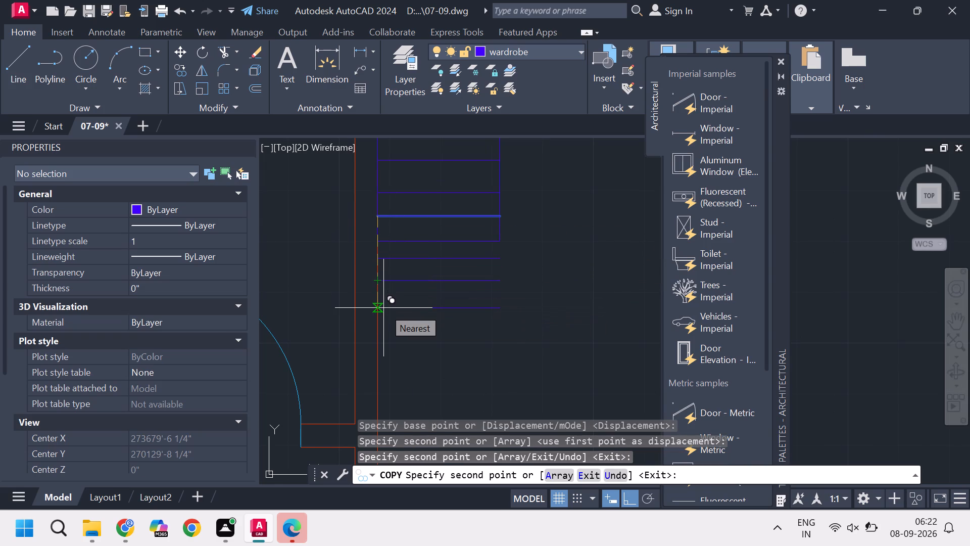
click(383, 308)
click(382, 334)
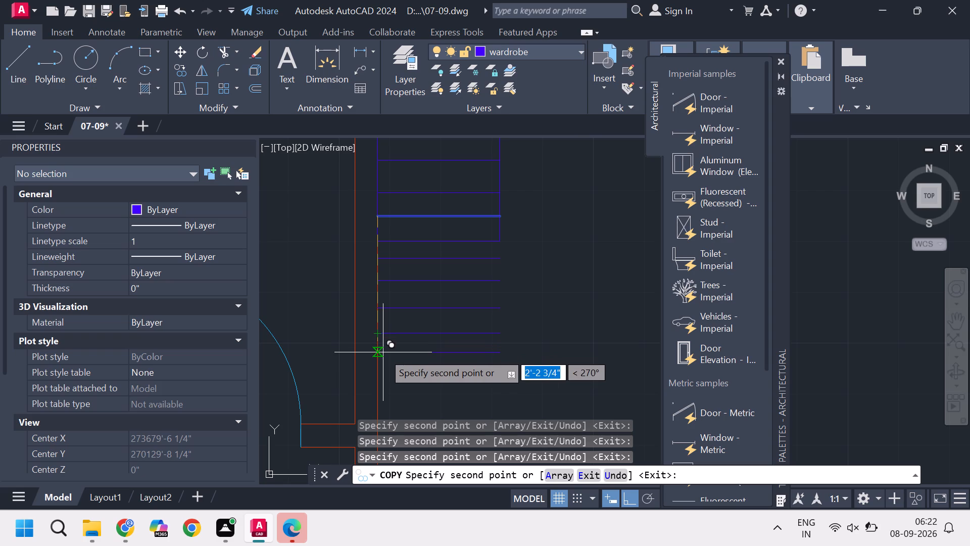
click(383, 352)
middle_drag(401, 365, 382, 273)
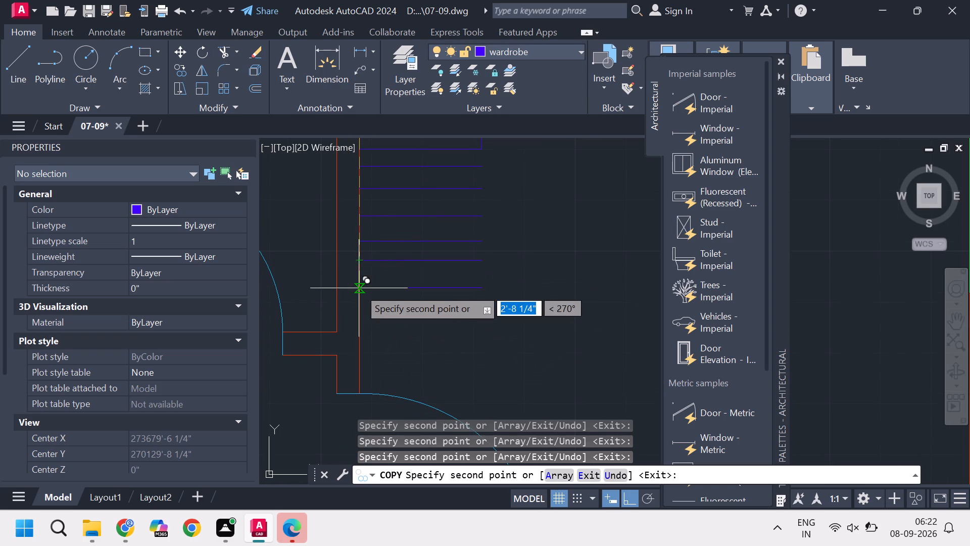
click(364, 280)
click(363, 305)
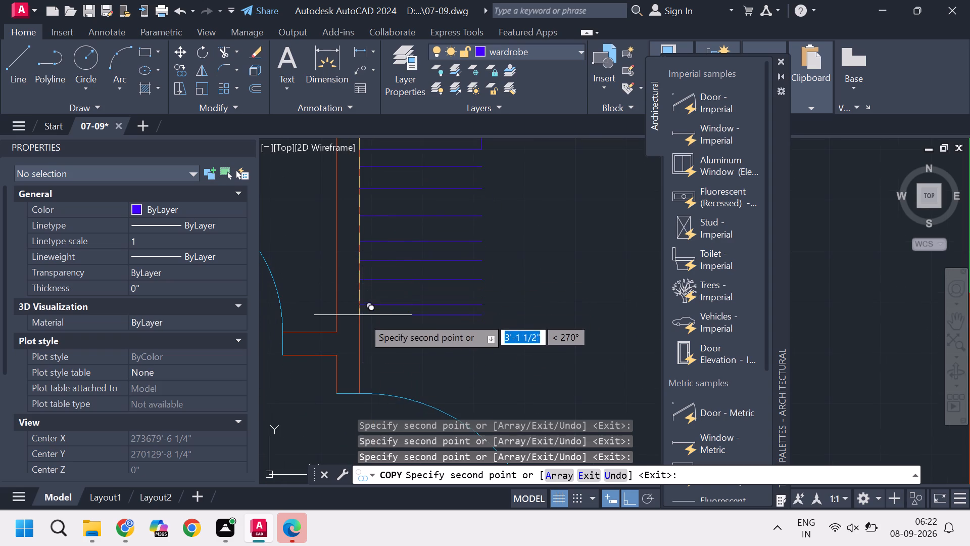
click(362, 325)
click(362, 341)
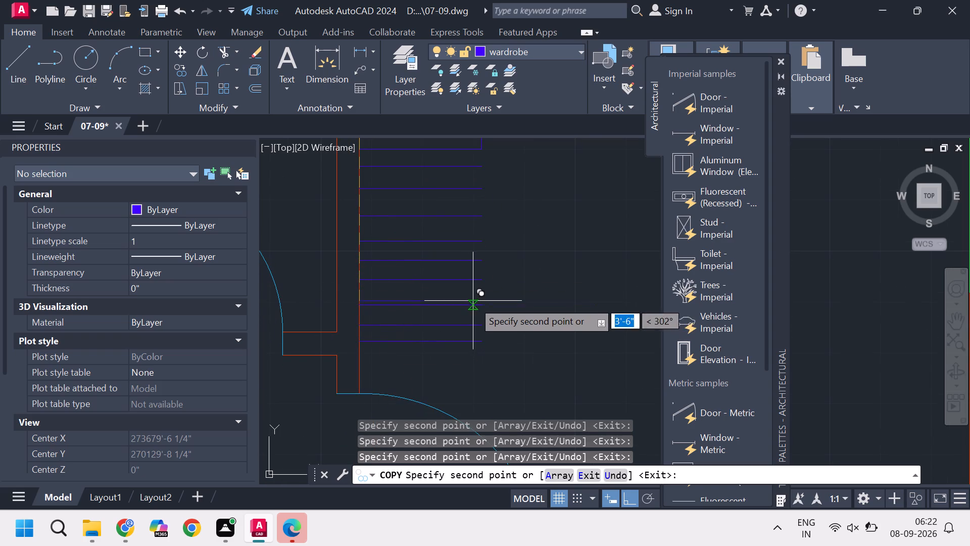
scroll(475, 312, down, 2)
scroll(490, 238, up, 3)
key(Escape)
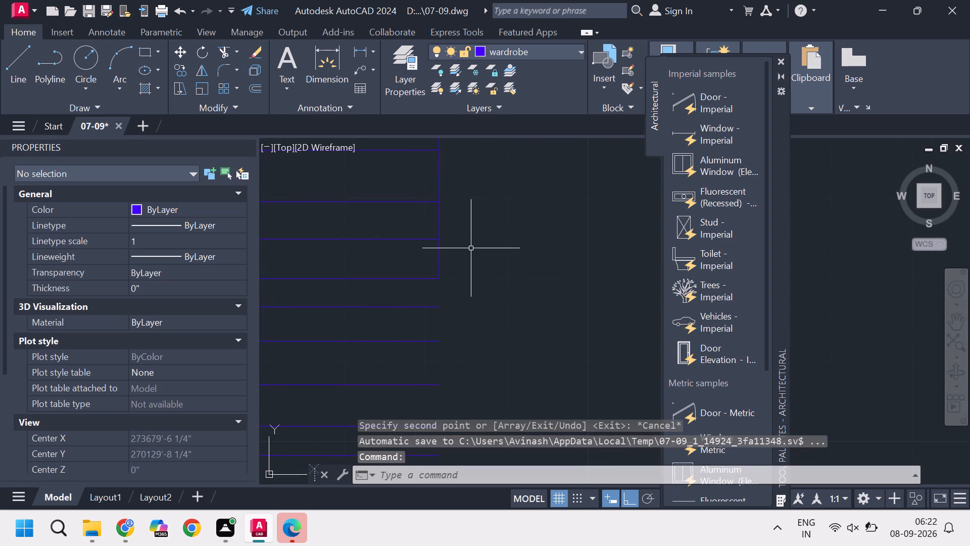
Stretch both lower corners of the wardrobe outline down to the ends of the lowest copied divider line.
scroll(442, 244, down, 3)
scroll(449, 261, up, 1)
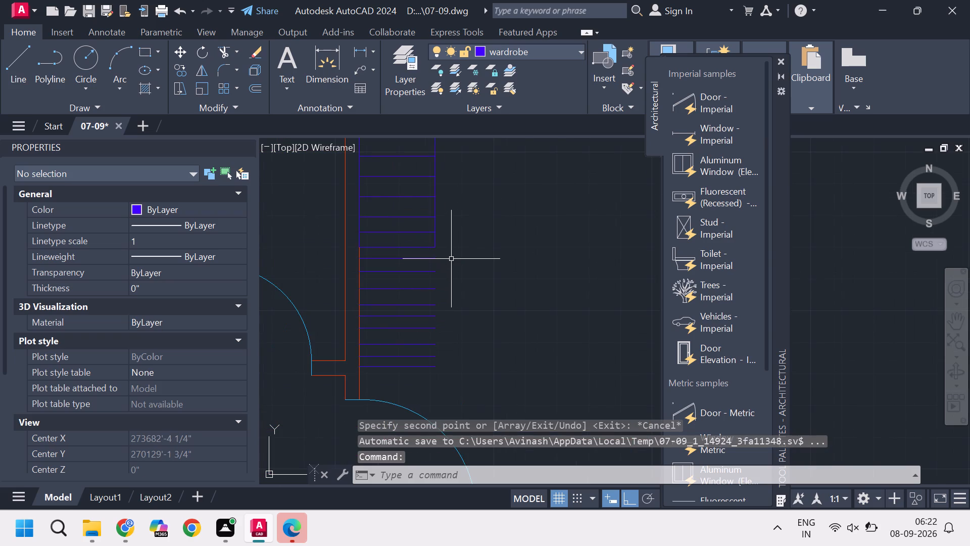
scroll(446, 268, up, 2)
scroll(473, 285, down, 2)
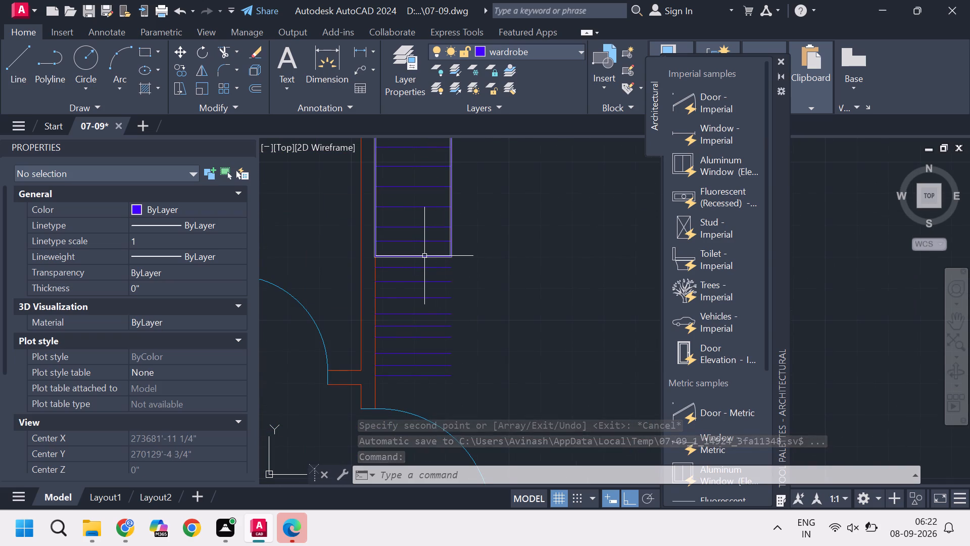
click(424, 255)
drag(377, 255, 378, 261)
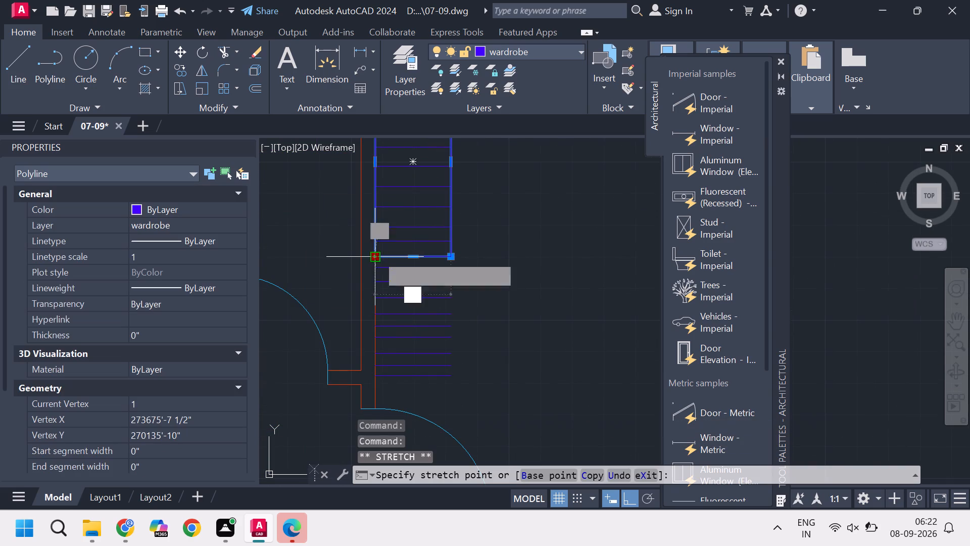
click(380, 374)
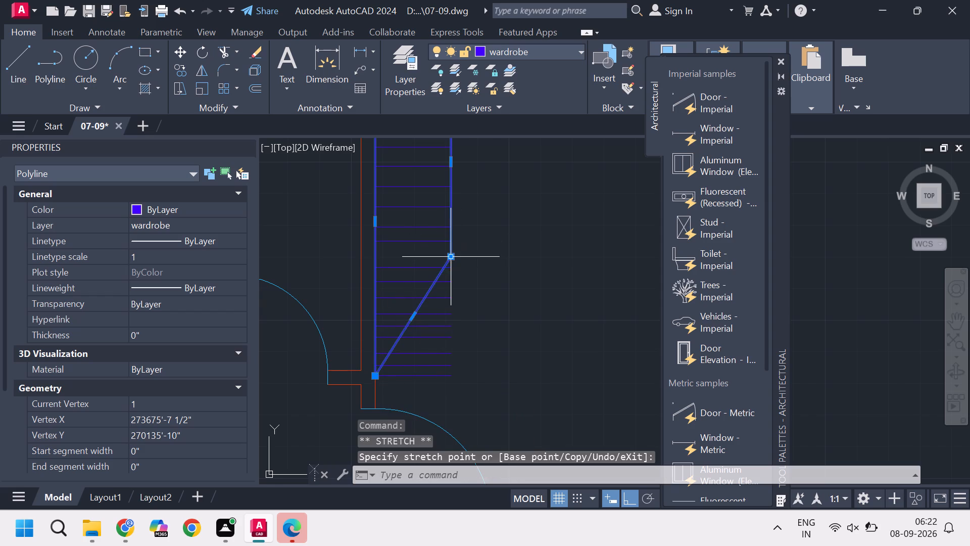
click(452, 258)
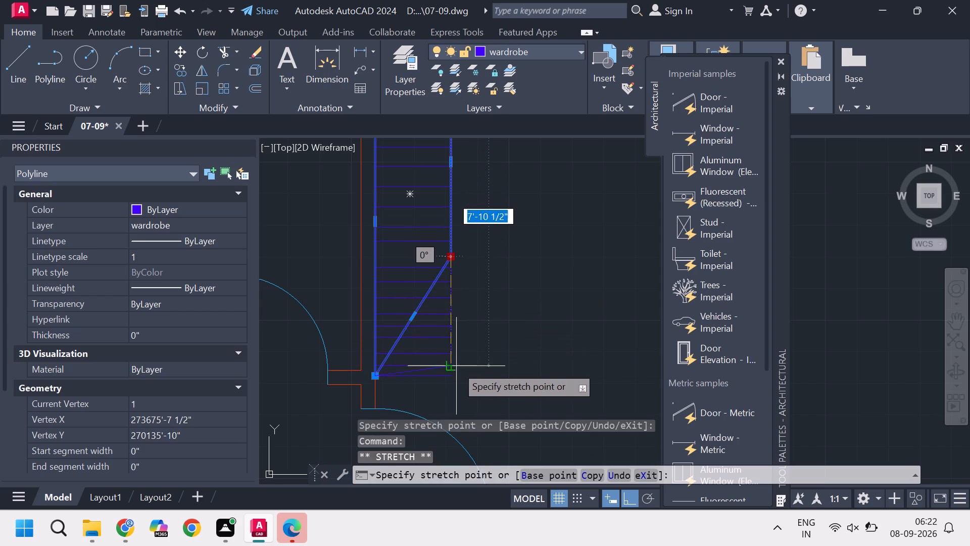
click(454, 375)
Copy the first new divider, together with the selected wardrobe outline, about 4 1/4" upward to fill the gap.
scroll(427, 268, up, 1)
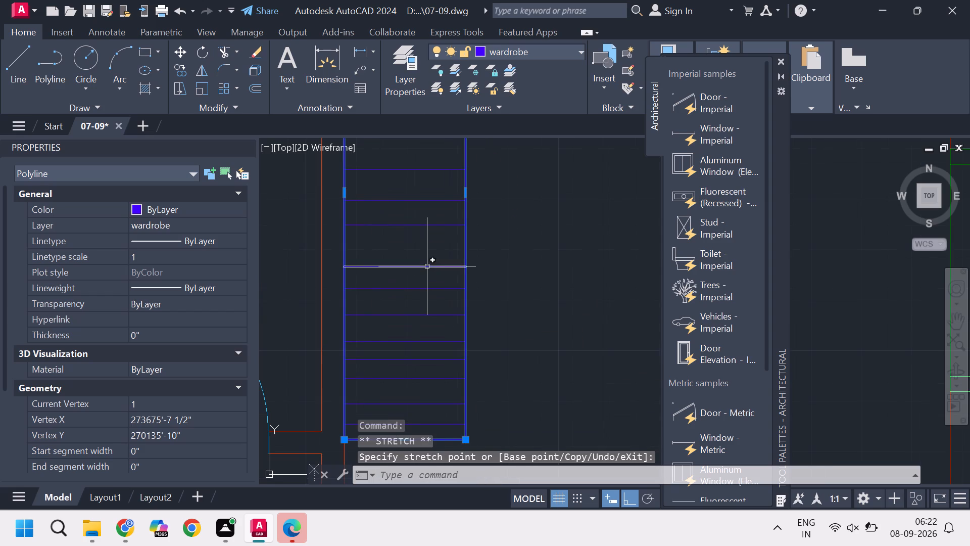
click(427, 266)
scroll(427, 266, up, 3)
text(co)
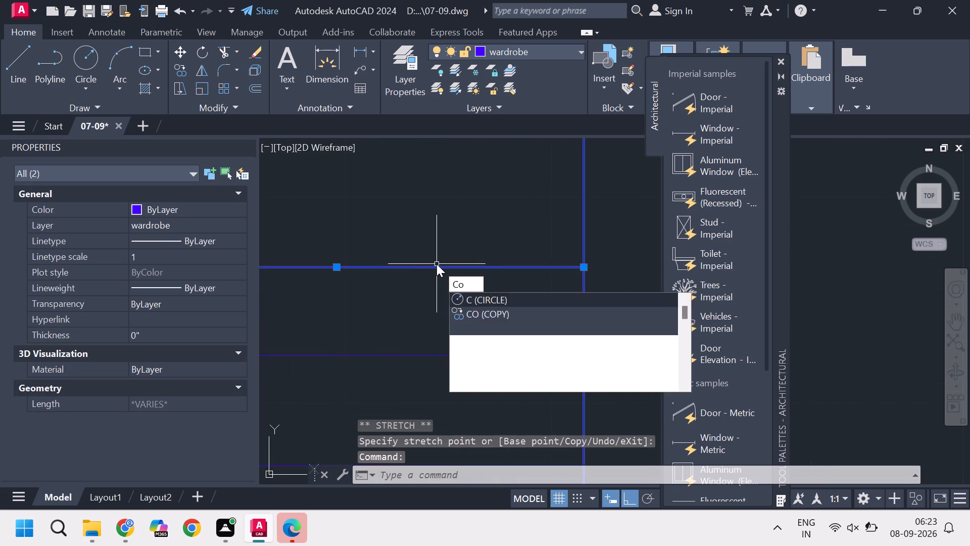
key(Return)
scroll(528, 242, down, 2)
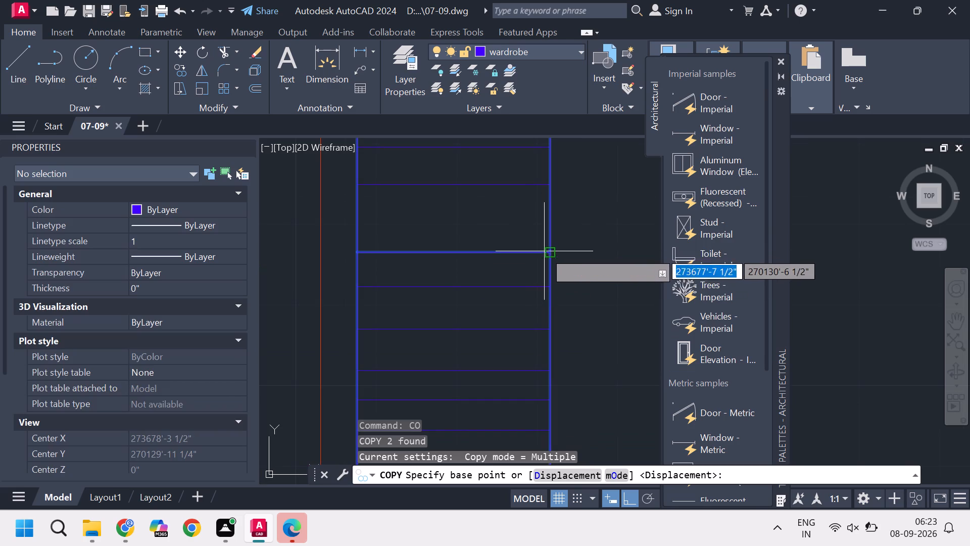
click(547, 250)
click(543, 217)
key(Escape)
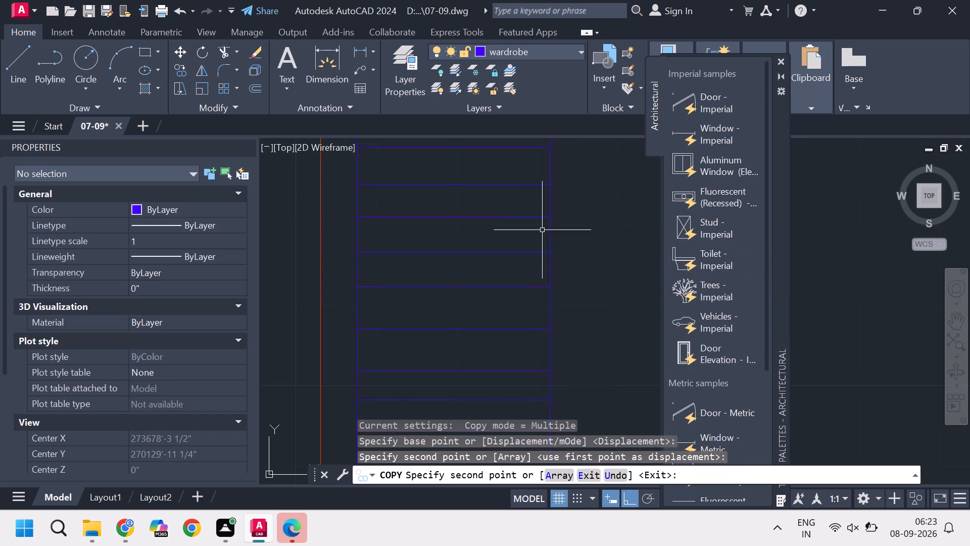
key(Escape)
key(Escape)
key(Escape)
Move the whole extended wardrobe, without the adjacent wall line, 4 1/4" down so its top meets the inner wall face.
scroll(487, 249, down, 3)
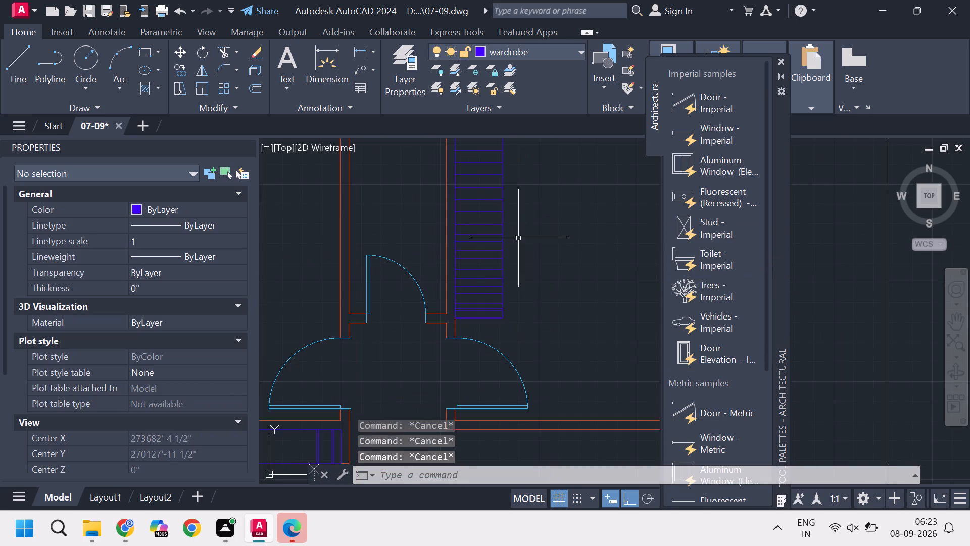
scroll(515, 237, down, 2)
scroll(510, 201, up, 5)
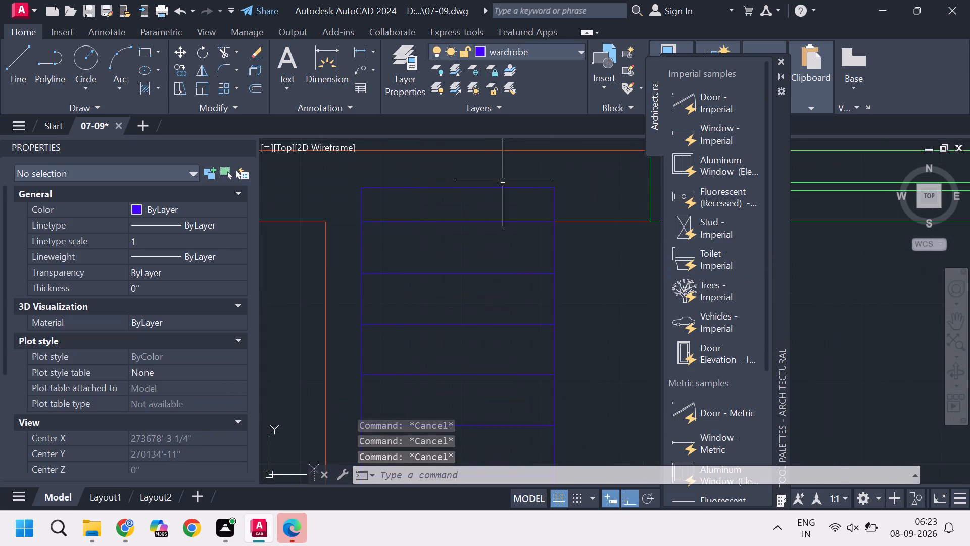
scroll(502, 186, down, 2)
scroll(451, 185, down, 2)
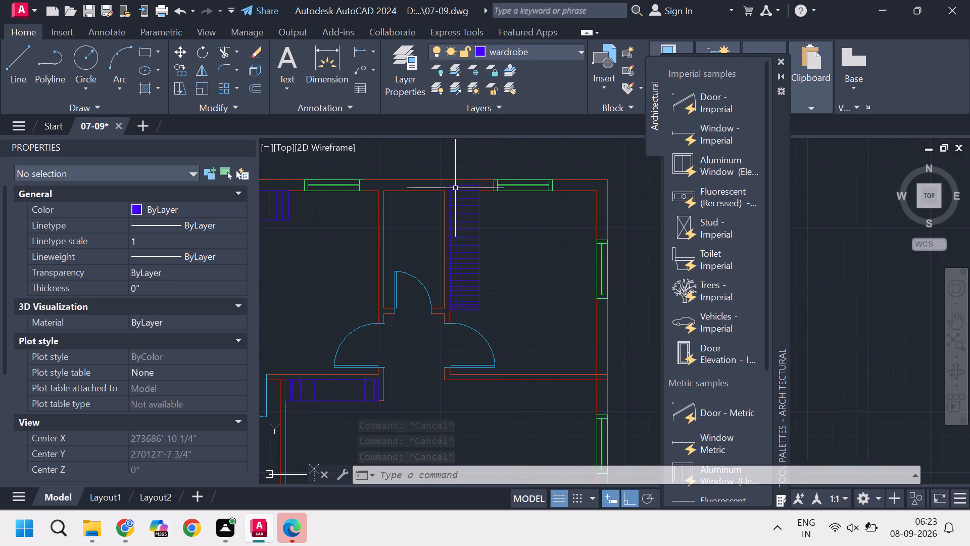
scroll(455, 188, up, 1)
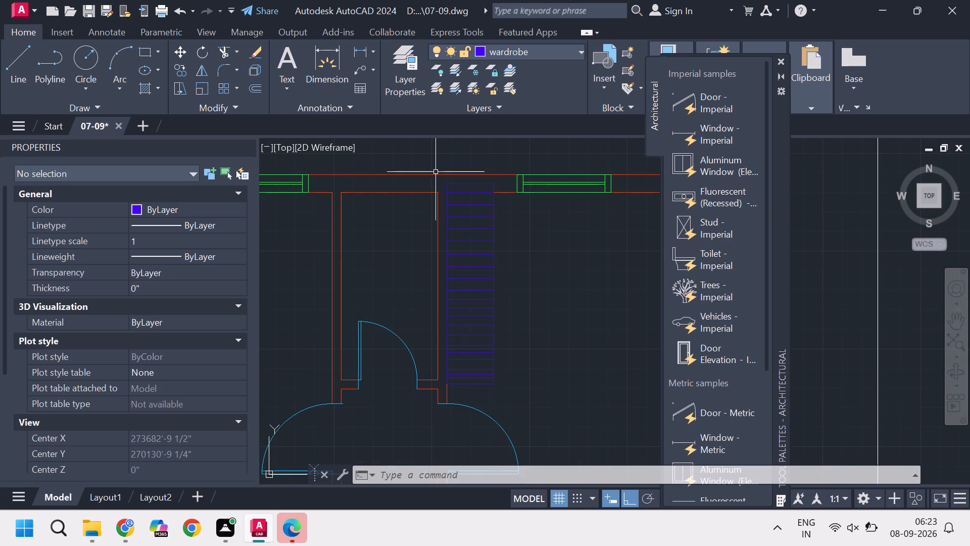
click(433, 162)
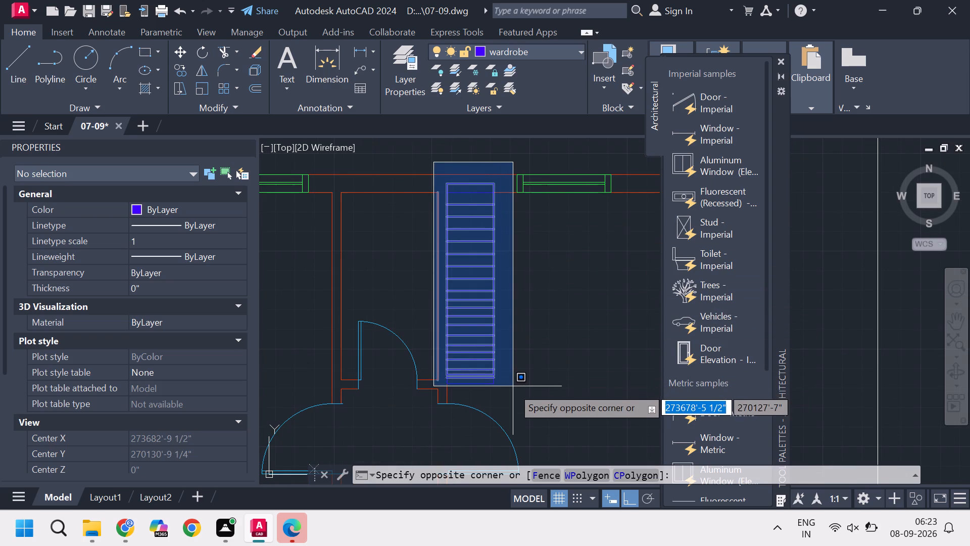
click(511, 390)
scroll(434, 236, up, 1)
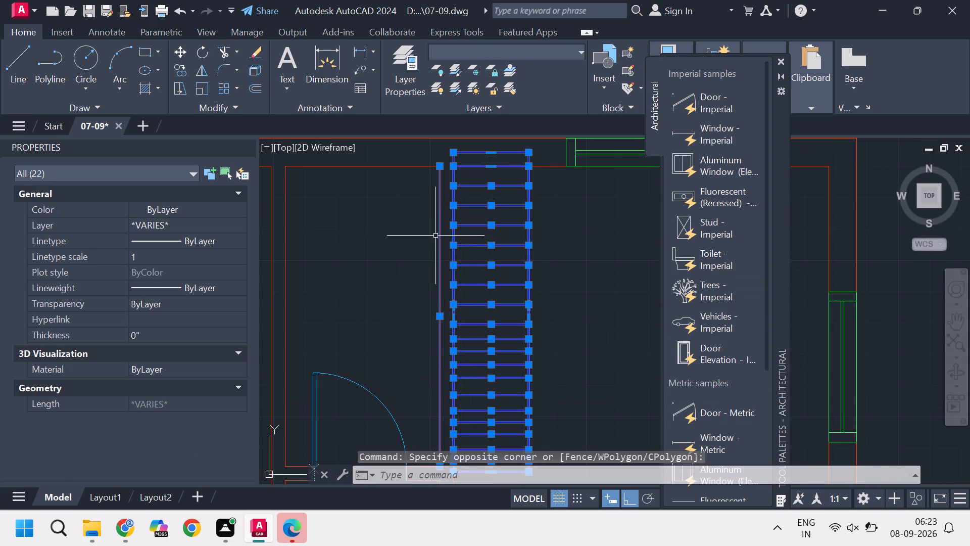
shift+click(443, 238)
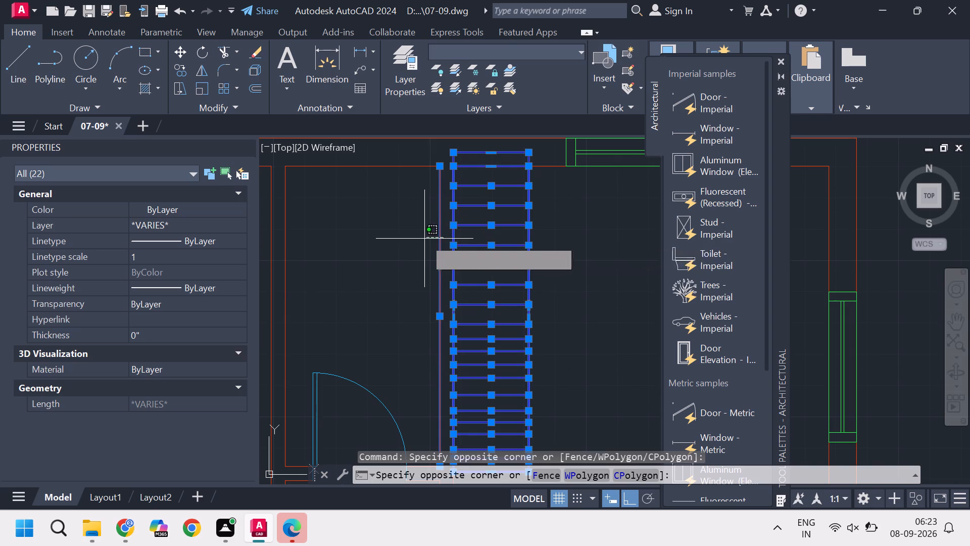
shift+click(424, 239)
scroll(426, 239, down, 2)
scroll(443, 190, up, 3)
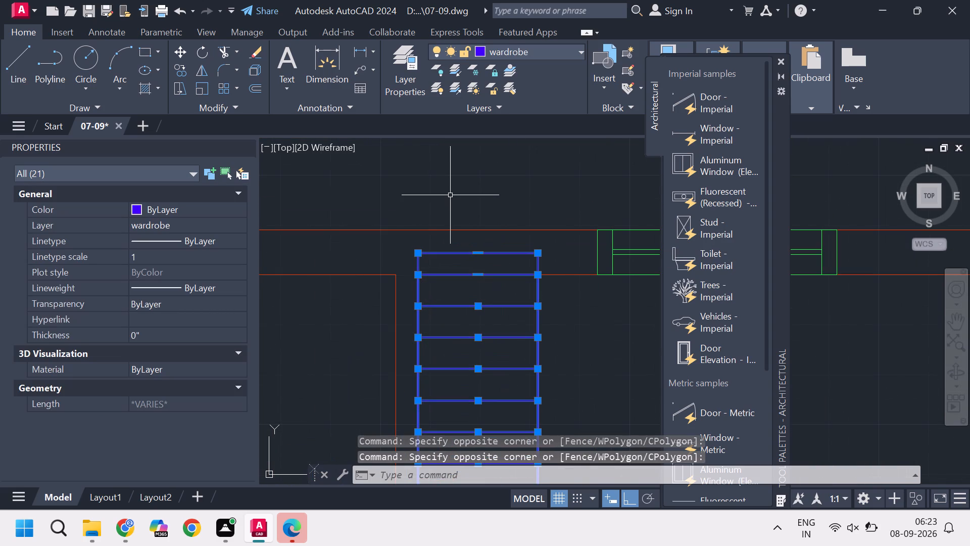
key(m)
key(Return)
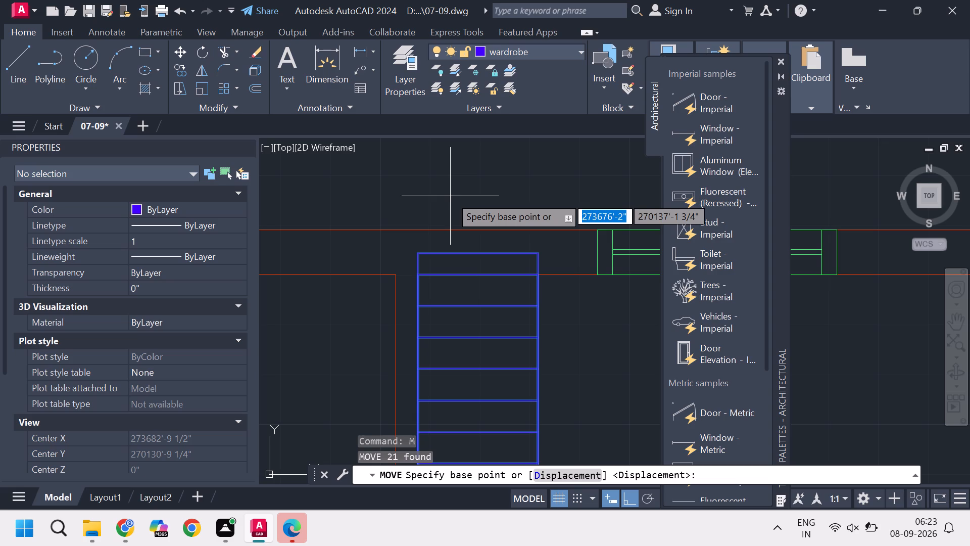
scroll(217, 460, up, 1)
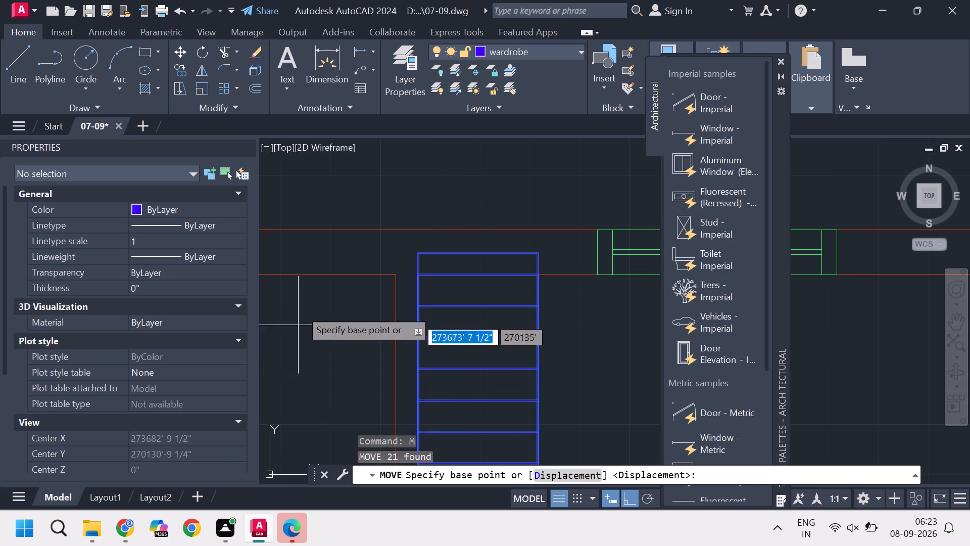
scroll(312, 277, up, 2)
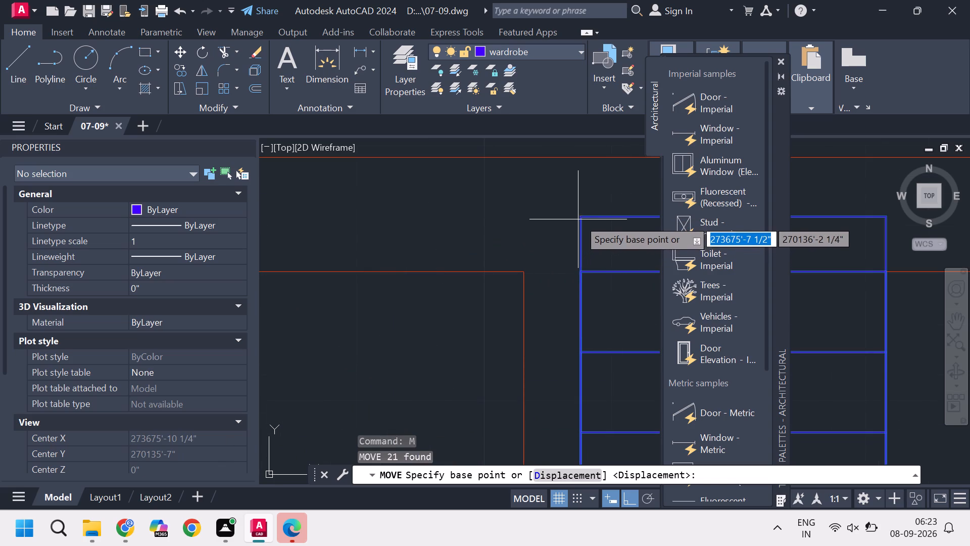
click(579, 216)
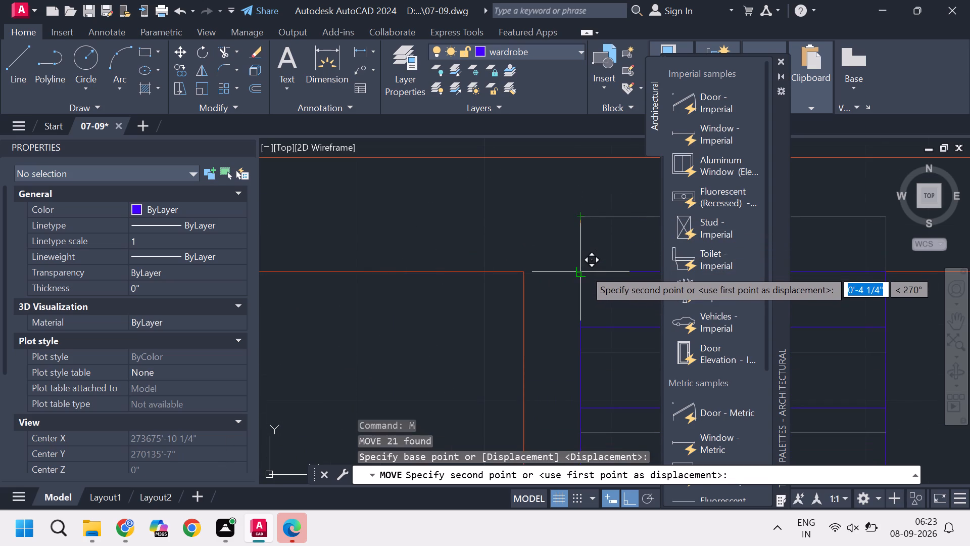
click(584, 269)
scroll(514, 300, down, 3)
scroll(554, 317, down, 3)
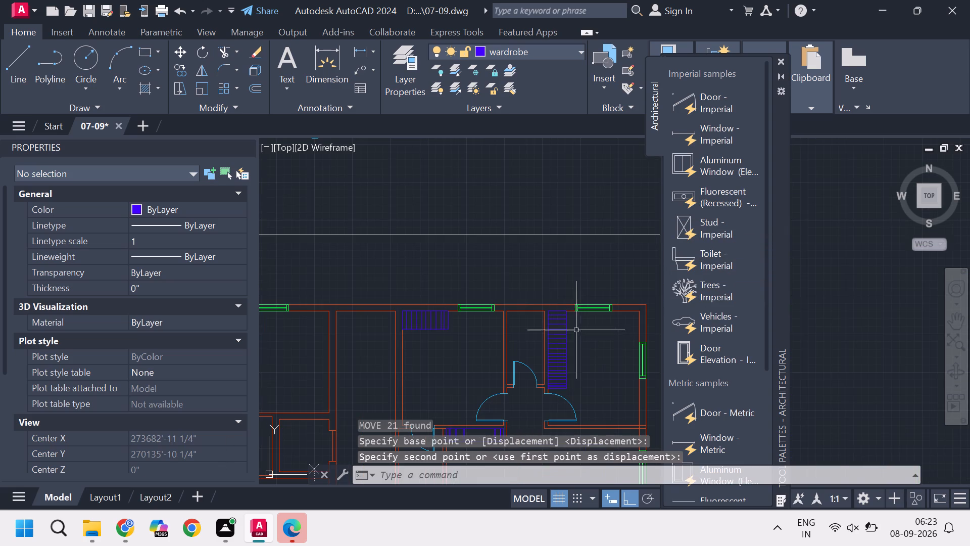
Erase the extra divider line closest to the extended wardrobe's bottom edge.
scroll(577, 384, up, 4)
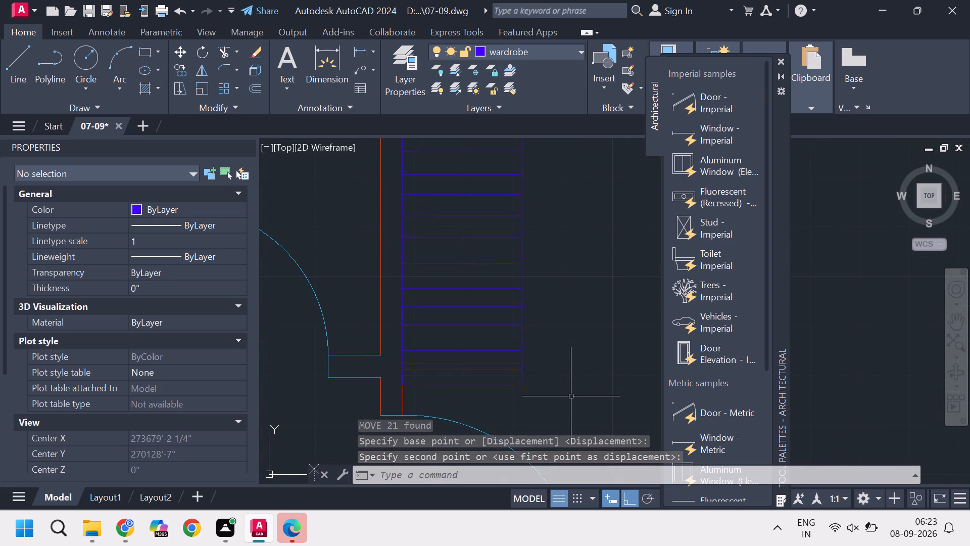
scroll(514, 386, up, 1)
click(491, 360)
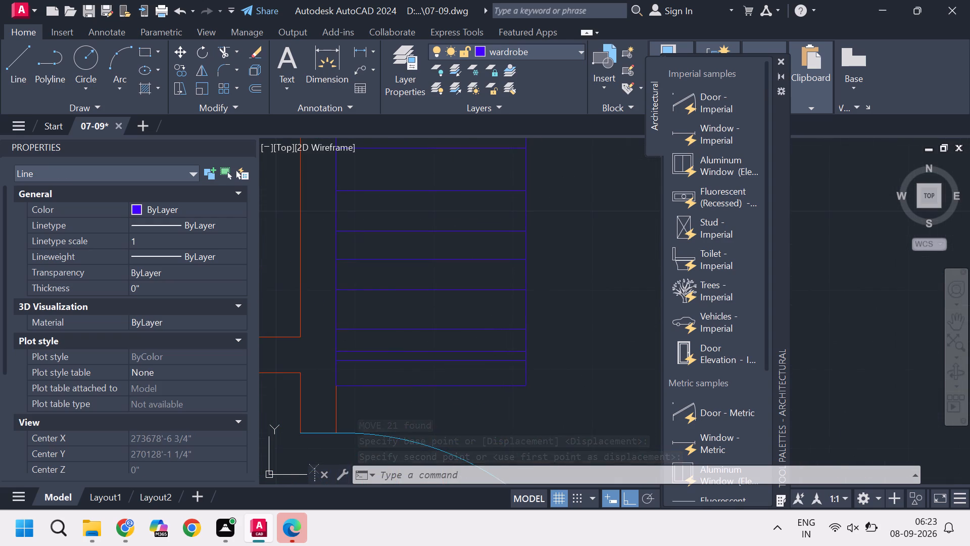
key(Delete)
scroll(491, 360, down, 5)
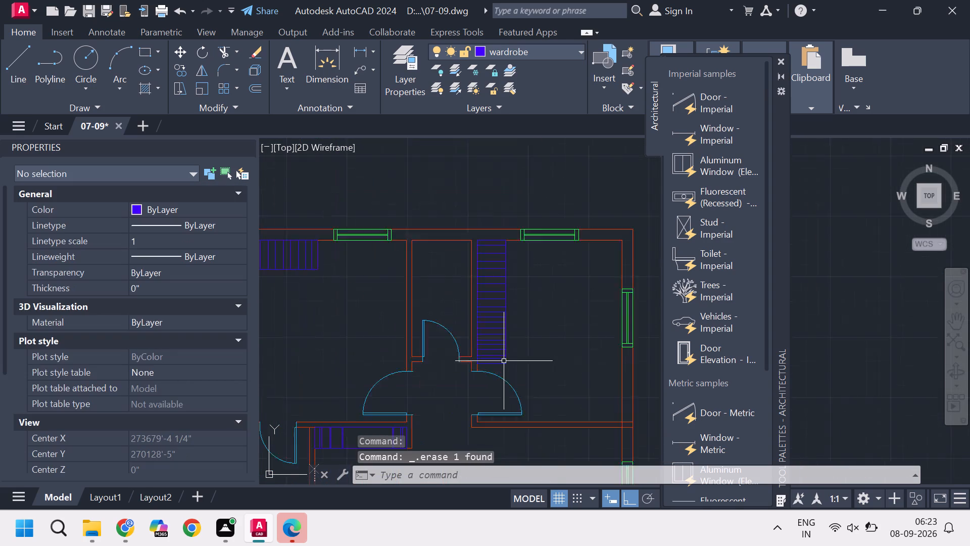
Stretch the bottom edge of the wardrobe outline in the left unit's upper-right room upward, to just above the adjacent wall's end.
scroll(525, 333, up, 2)
scroll(532, 333, down, 2)
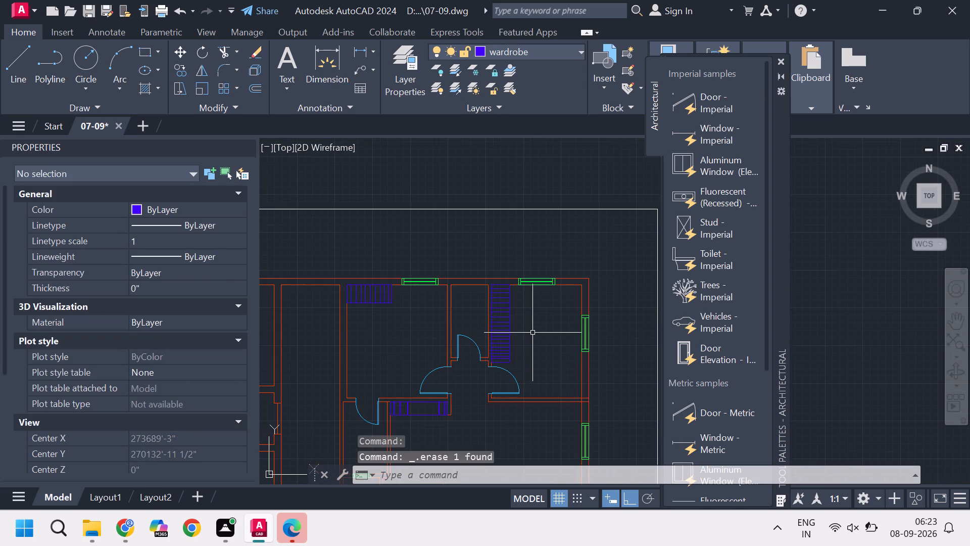
scroll(533, 333, down, 1)
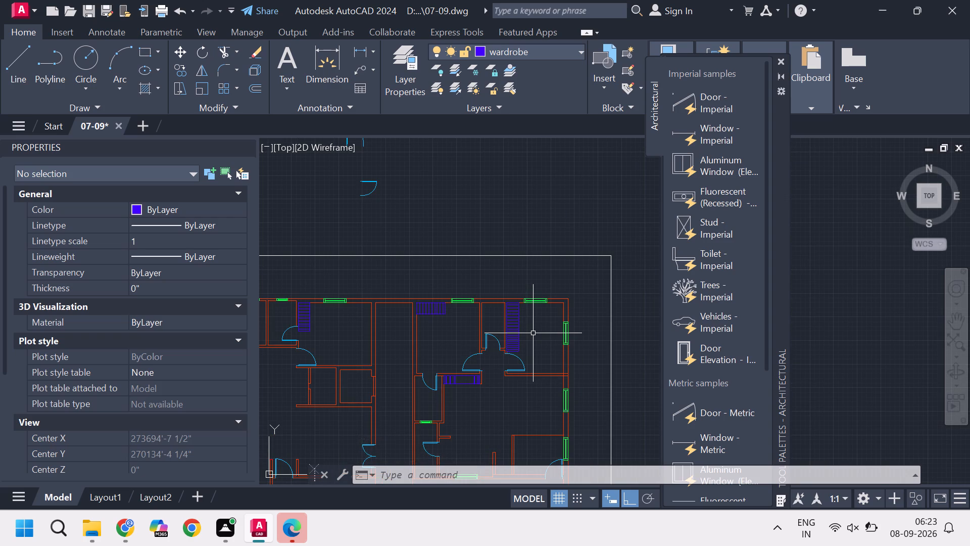
scroll(326, 306, up, 1)
scroll(301, 343, up, 2)
middle_drag(308, 343, 482, 362)
scroll(480, 357, up, 1)
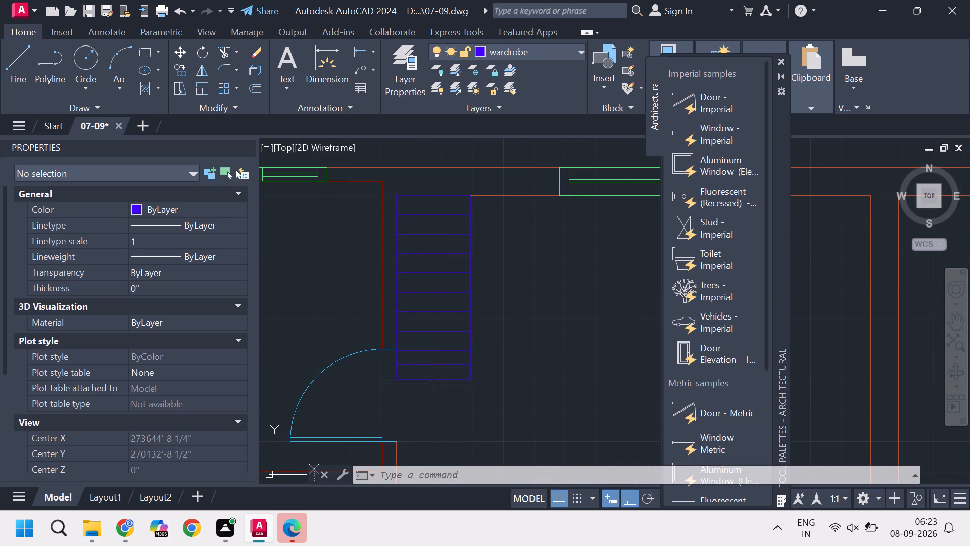
click(432, 377)
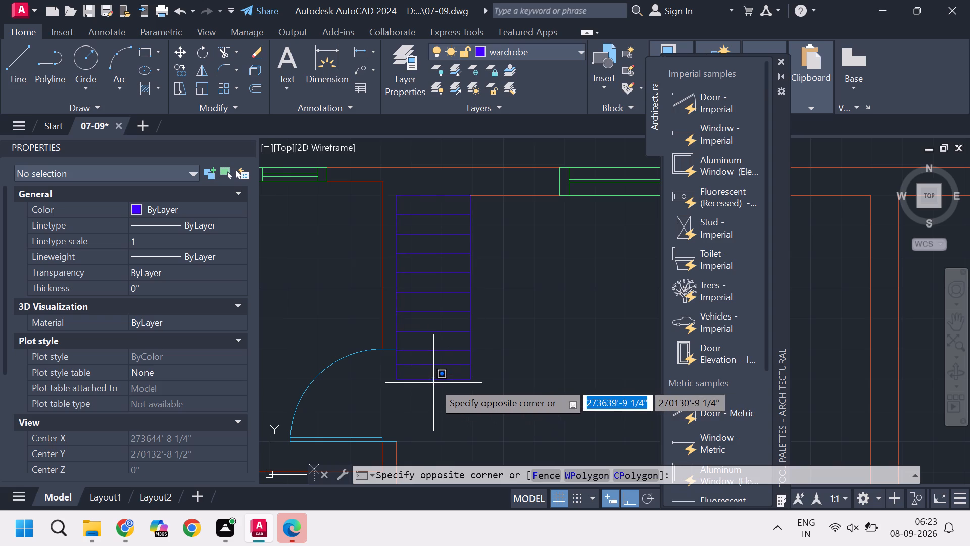
key(Escape)
click(430, 379)
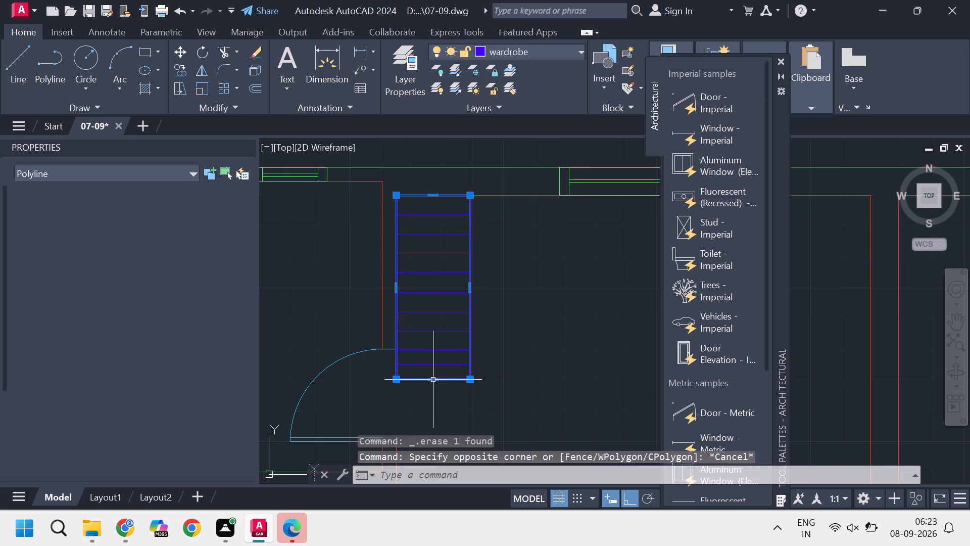
click(434, 381)
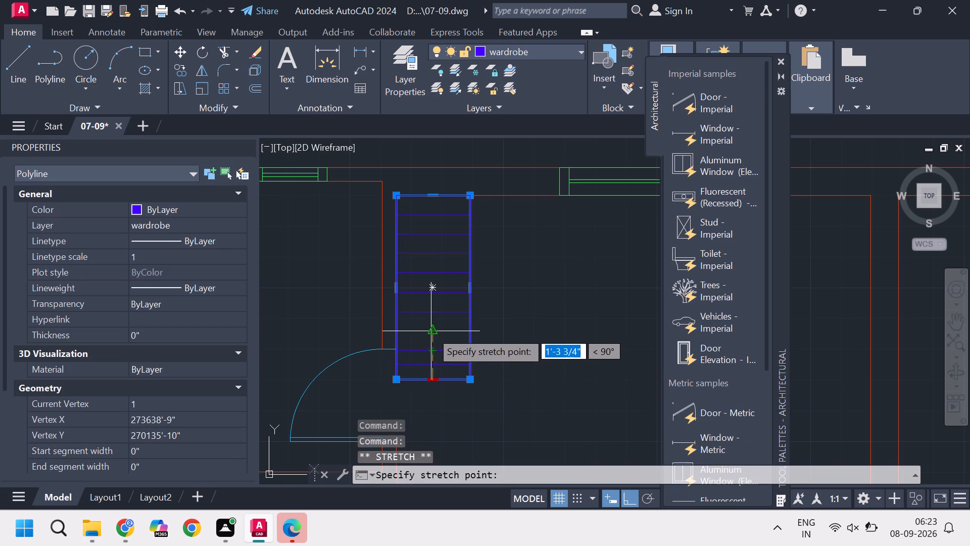
click(432, 342)
scroll(469, 351, up, 1)
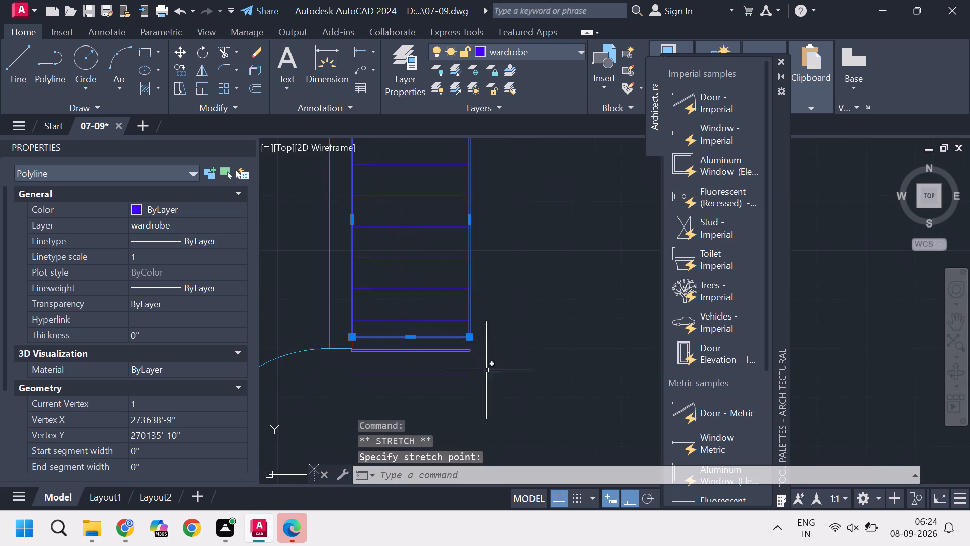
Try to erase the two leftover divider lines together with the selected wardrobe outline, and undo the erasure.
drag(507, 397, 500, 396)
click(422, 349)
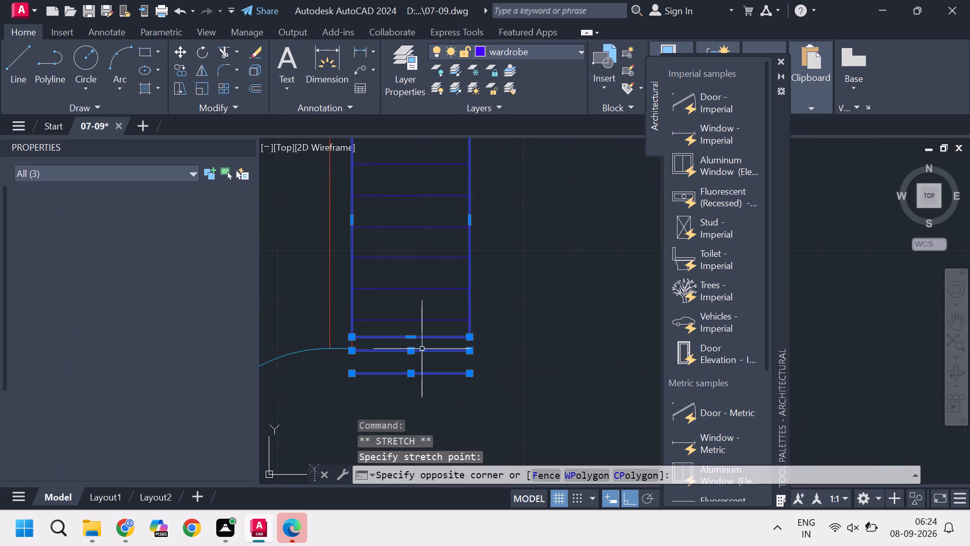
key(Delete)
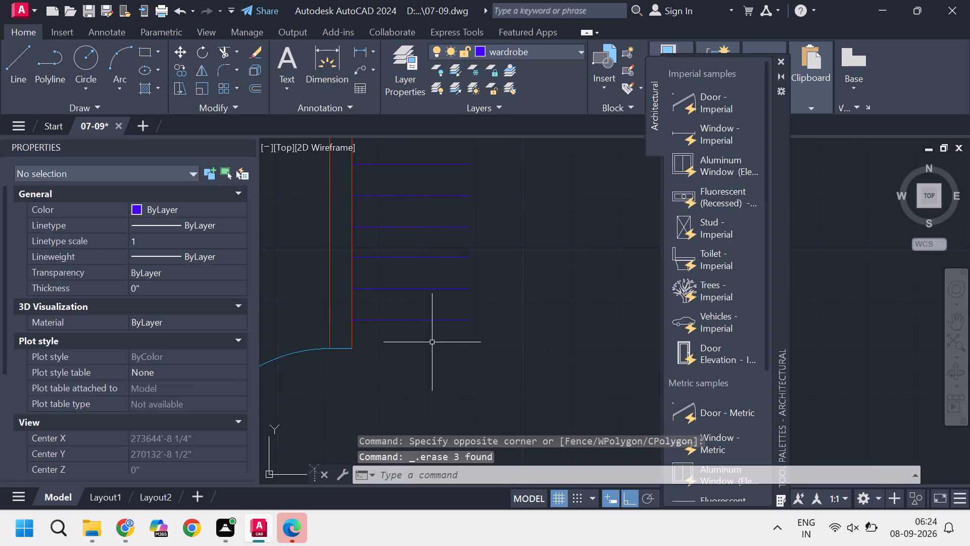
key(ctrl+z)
Erase the two leftover divider lines below the shortened wardrobe outline, leaving the outline itself in place.
drag(465, 398, 460, 394)
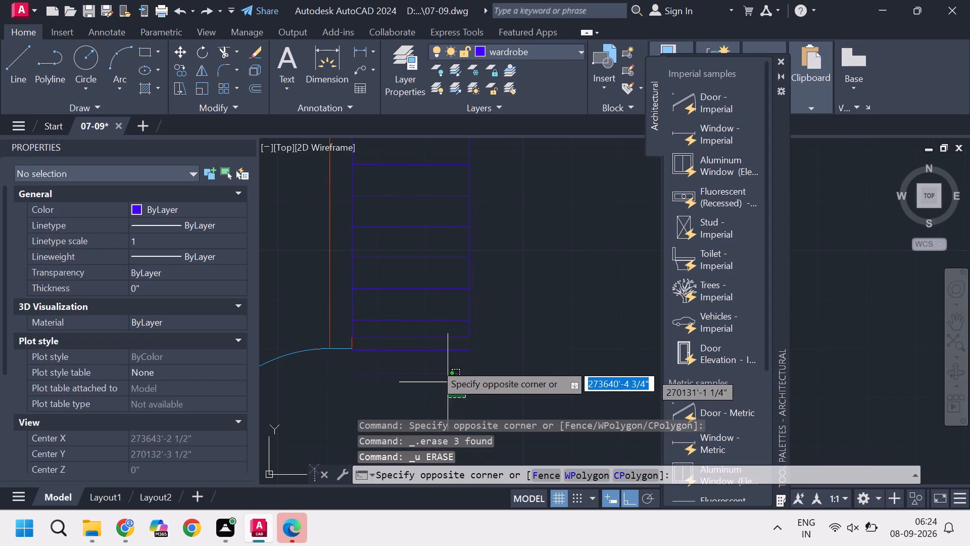
click(428, 348)
key(Delete)
scroll(431, 359, down, 3)
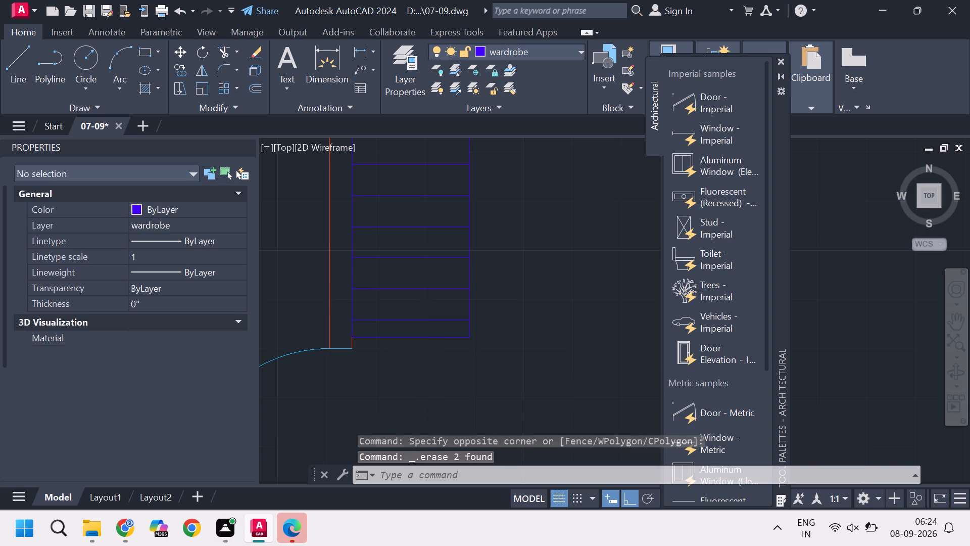
scroll(431, 359, down, 4)
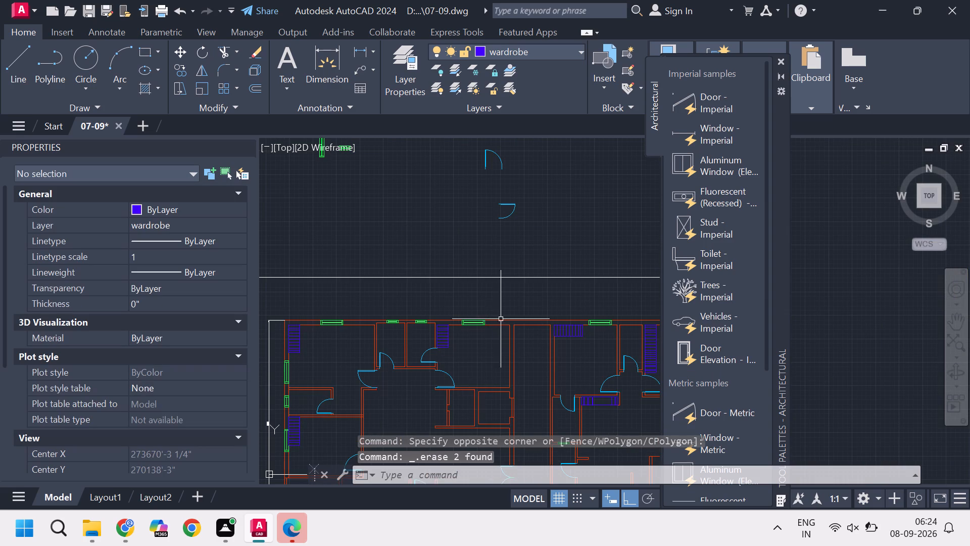